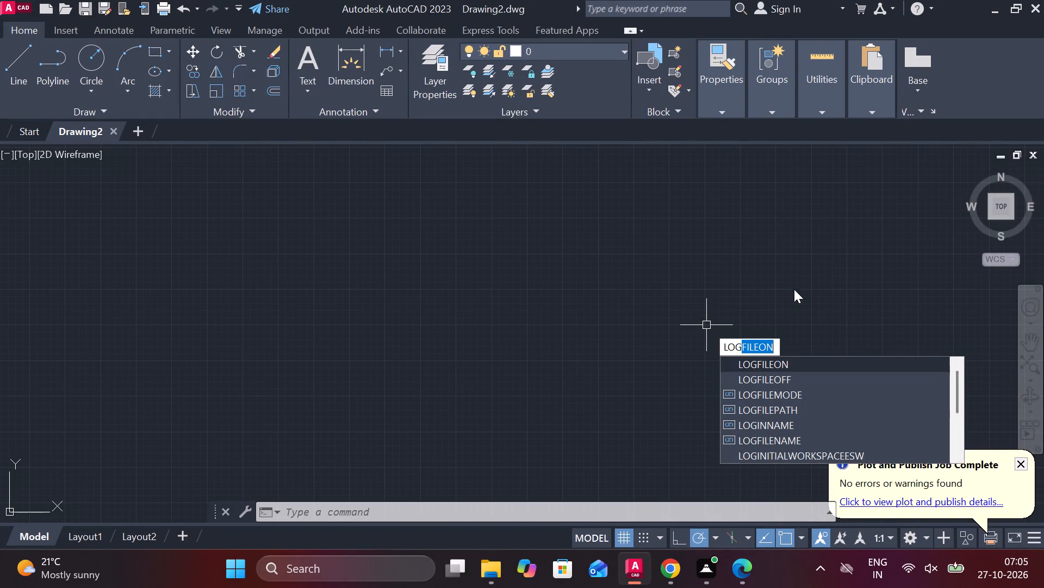
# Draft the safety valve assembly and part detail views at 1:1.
# Turn on log file recording for the drawing with the LOGFILEON command.
pyautogui.click(752, 367)
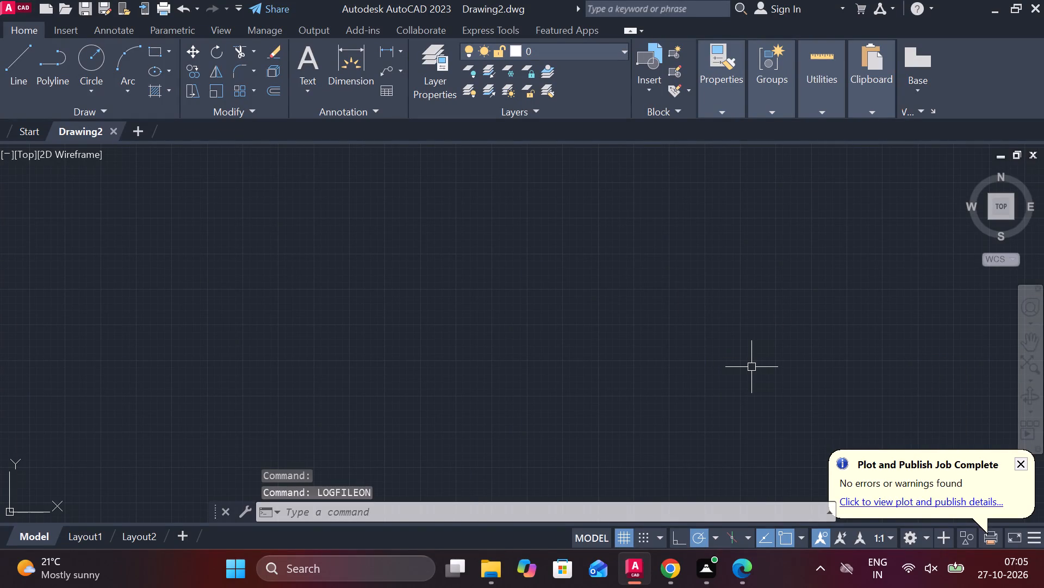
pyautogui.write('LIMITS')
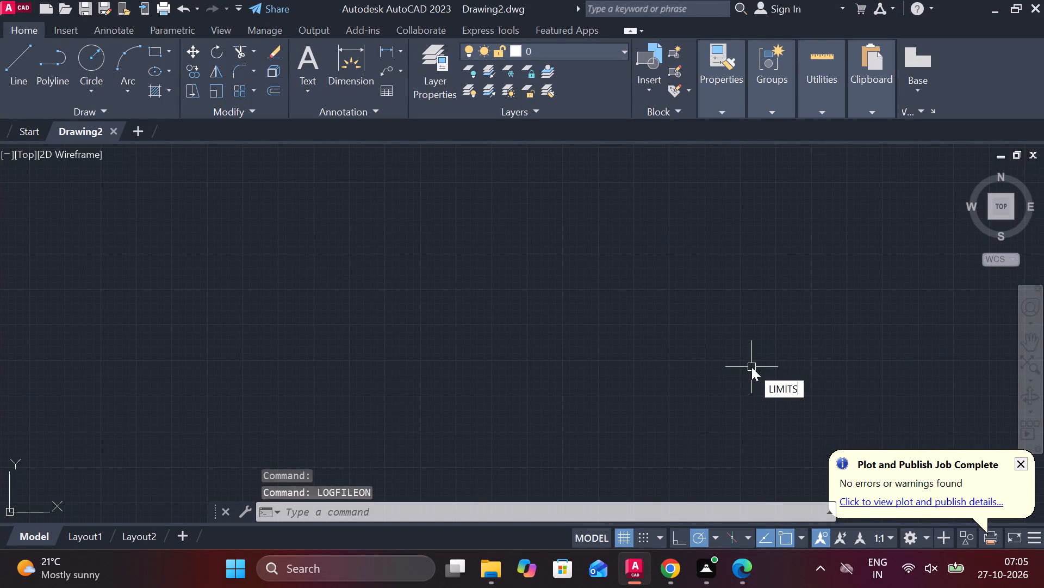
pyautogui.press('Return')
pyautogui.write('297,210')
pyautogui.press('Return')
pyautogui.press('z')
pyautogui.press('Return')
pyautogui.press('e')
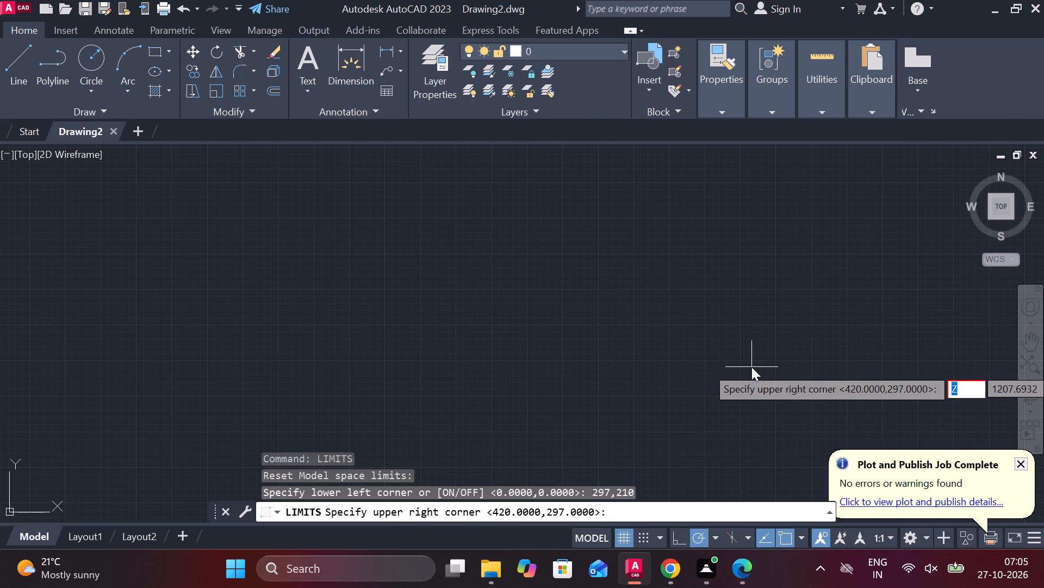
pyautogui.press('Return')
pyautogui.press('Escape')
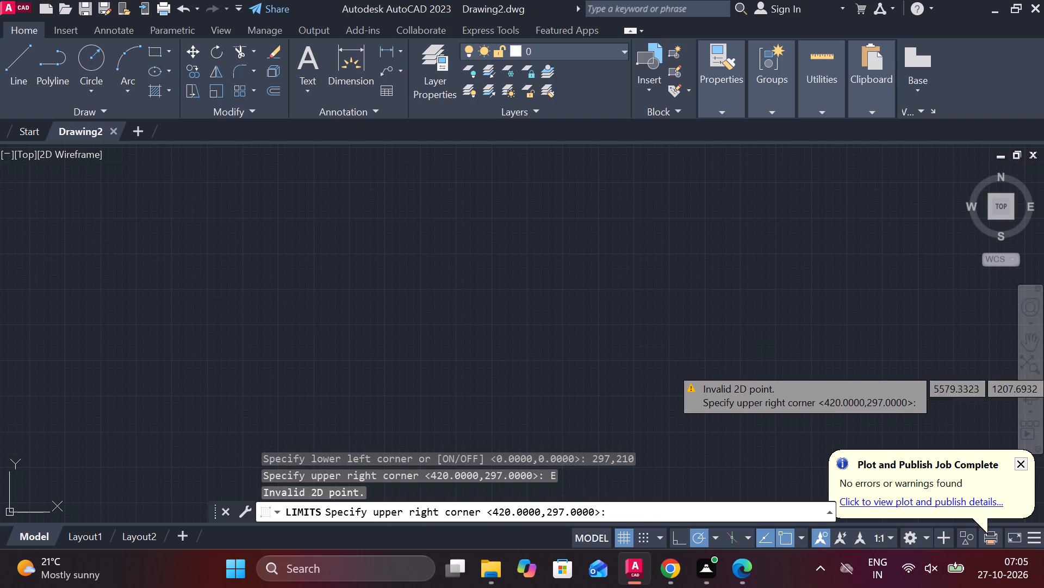
# Set the model space limits with the lower left corner at 0,0 and the upper right corner at 297,210.
pyautogui.write('LIMITS')
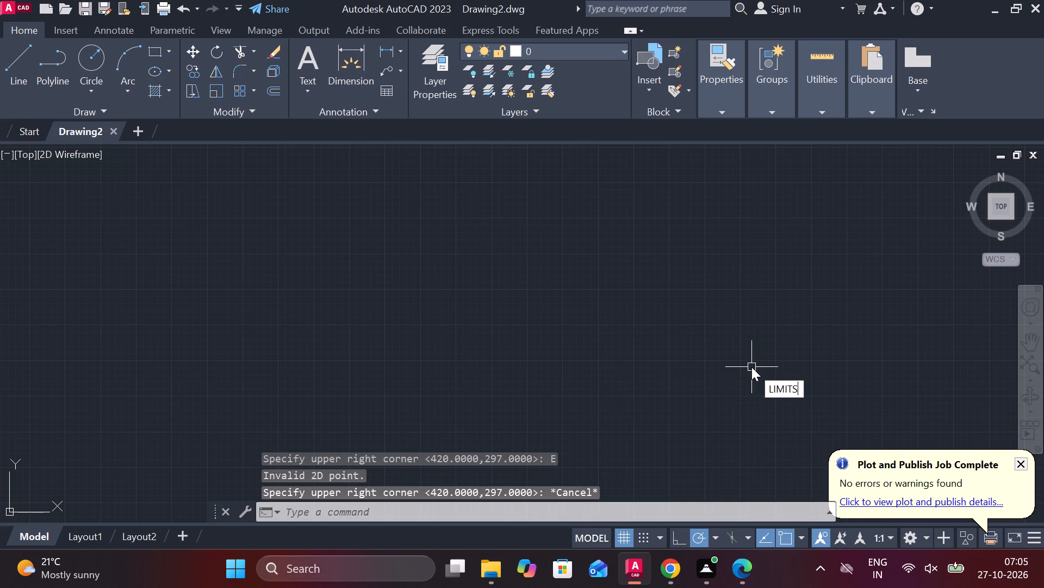
pyautogui.press('Return')
pyautogui.write('0,0')
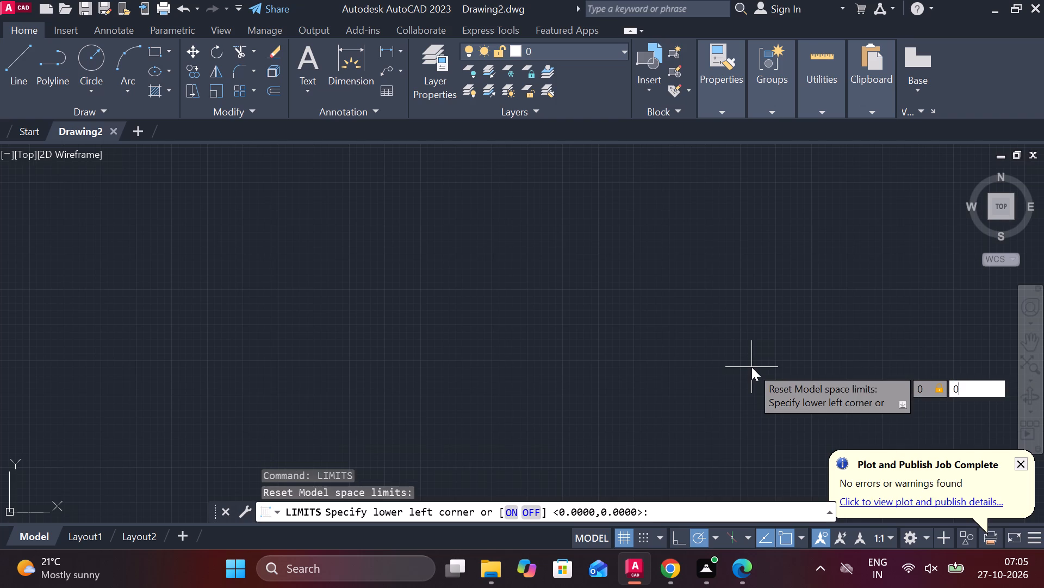
pyautogui.press('Return')
pyautogui.press('2')
pyautogui.write('97,210')
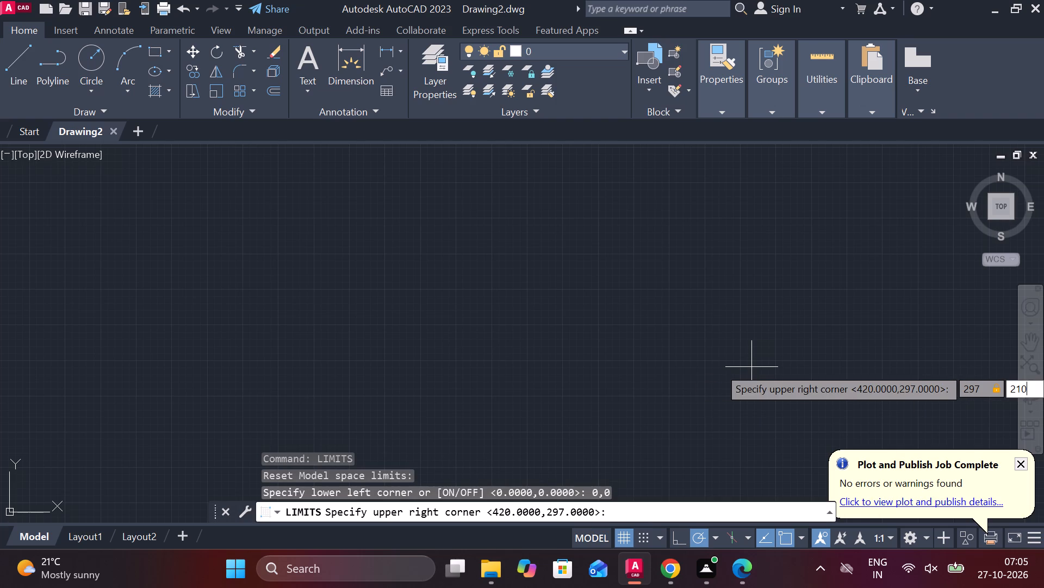
pyautogui.press('Return')
pyautogui.press('z')
pyautogui.press('Return')
pyautogui.press('e')
pyautogui.press('Return')
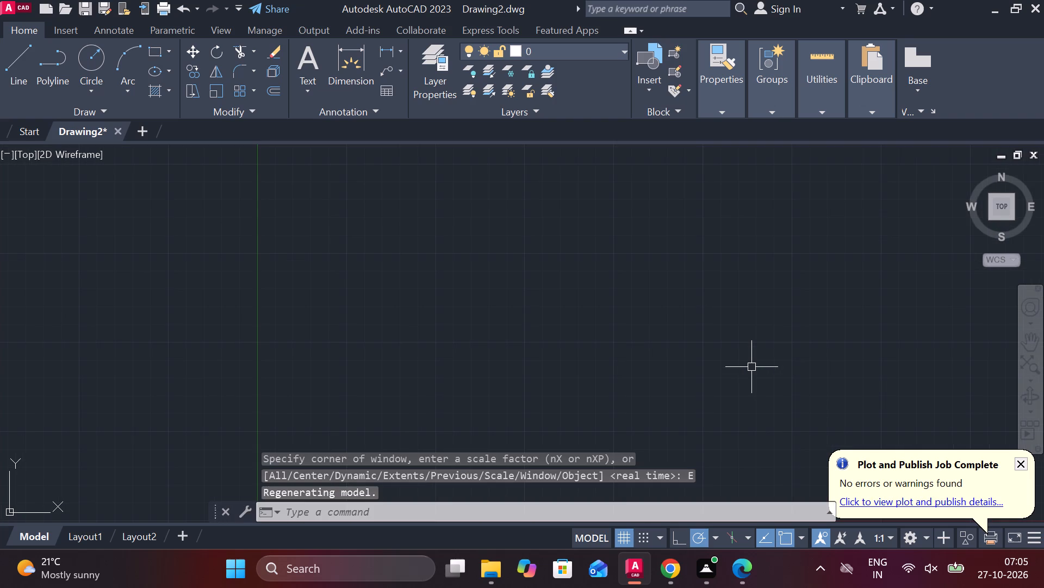
# Check the file save and log file settings in the Options dialog, leaving them as they are.
pyautogui.write('OPT')
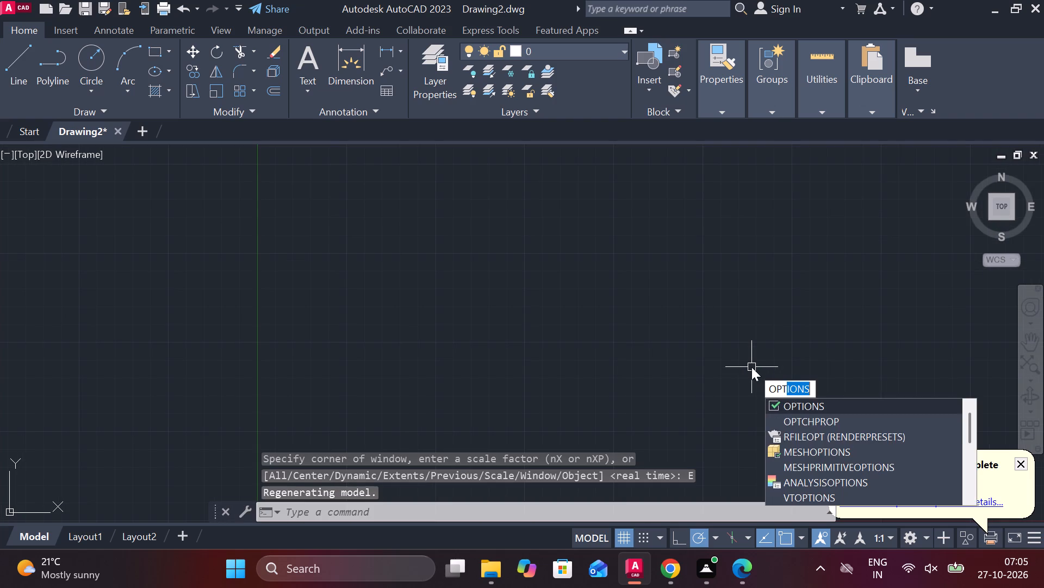
pyautogui.click(791, 406)
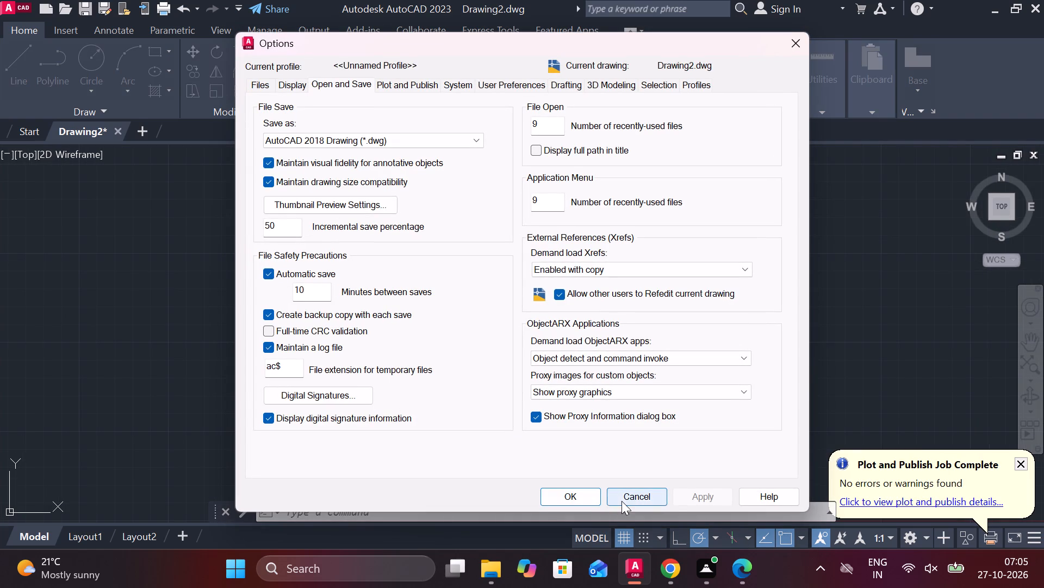
pyautogui.click(622, 501)
# Draw a 37-unit horizontal line, continued by a 12-unit vertical line going up from its right end.
pyautogui.moveTo(608, 414); pyautogui.dragTo(414, 386, button='middle')
pyautogui.moveTo(428, 373); pyautogui.dragTo(285, 316, button='middle')
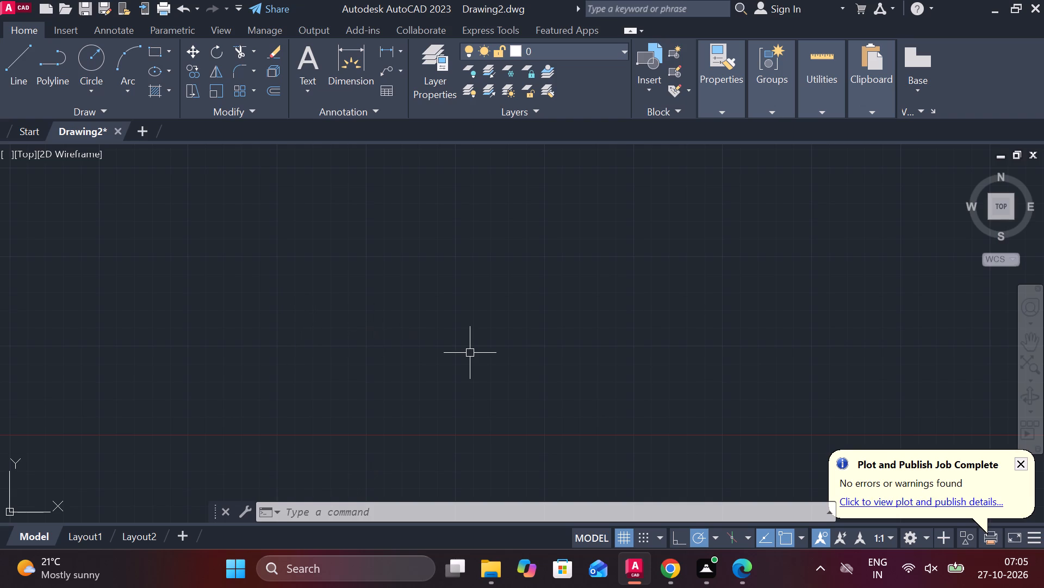
pyautogui.press('l')
pyautogui.press('Return')
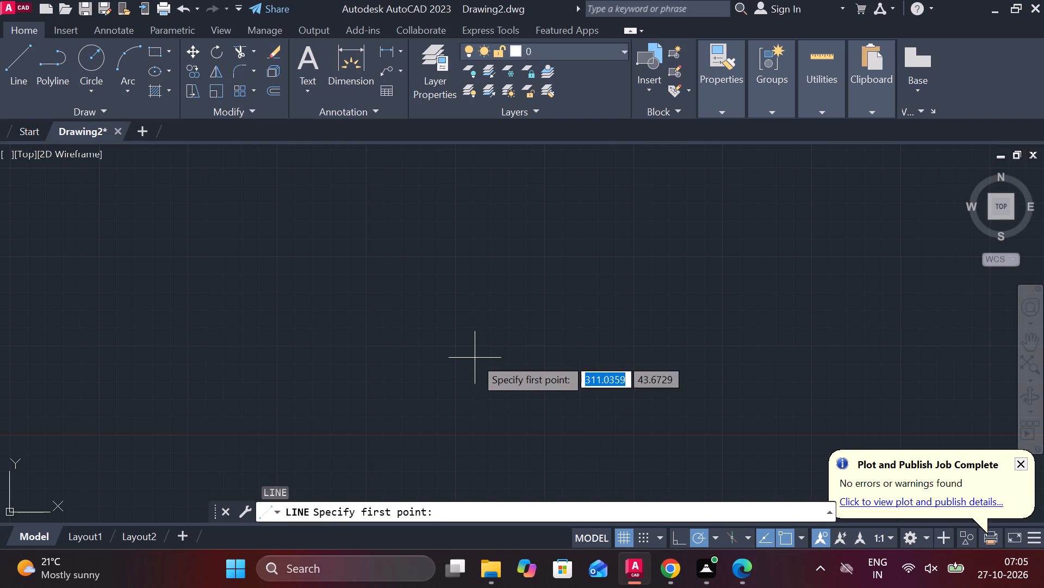
pyautogui.click(475, 358)
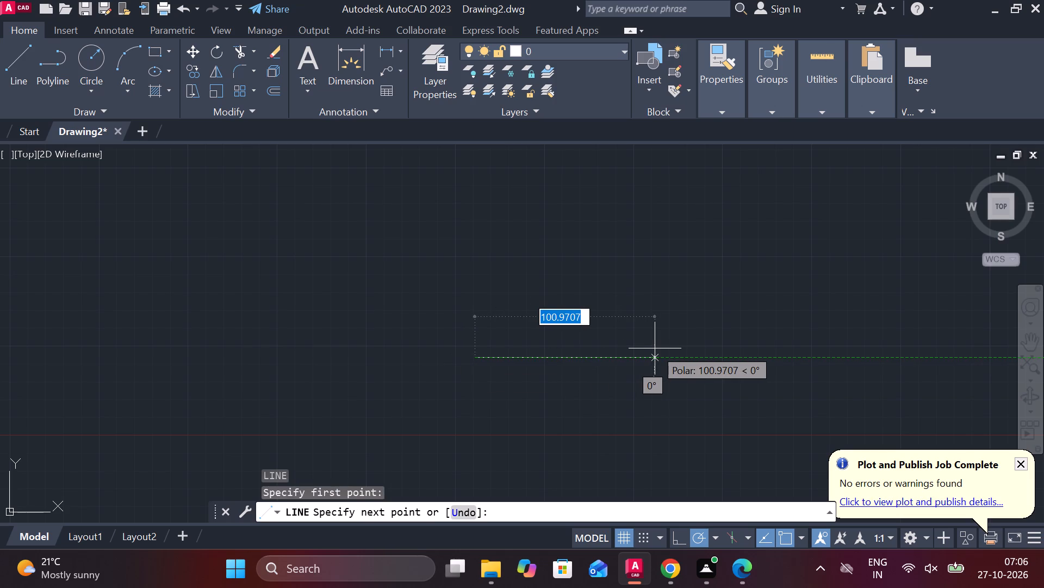
pyautogui.write('37')
pyautogui.press('Return')
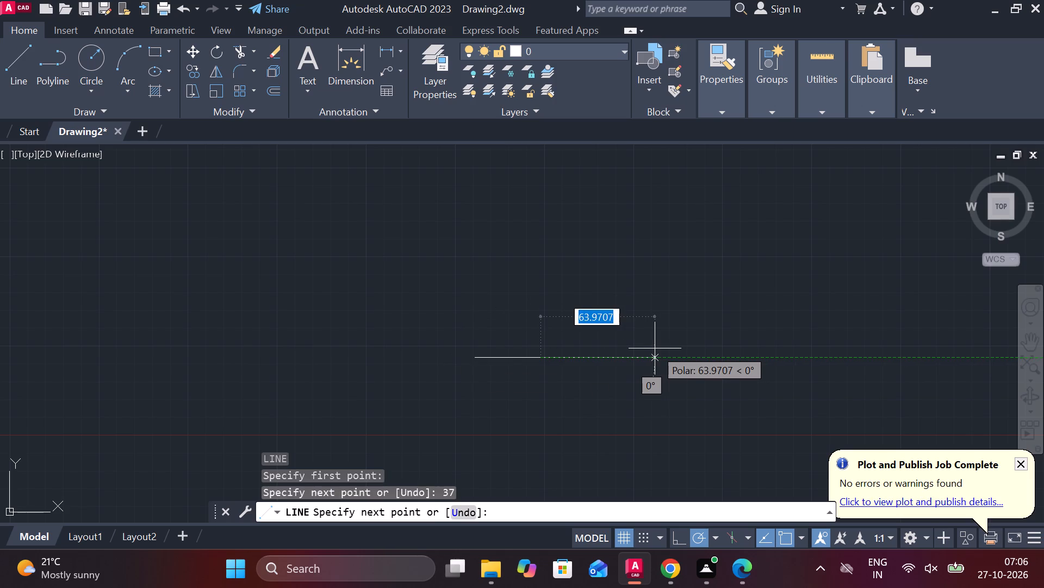
pyautogui.scroll(3, 509, 326)
pyautogui.moveTo(560, 316); pyautogui.dragTo(573, 117, button='middle')
pyautogui.moveTo(637, 243); pyautogui.dragTo(637, 248, button='middle')
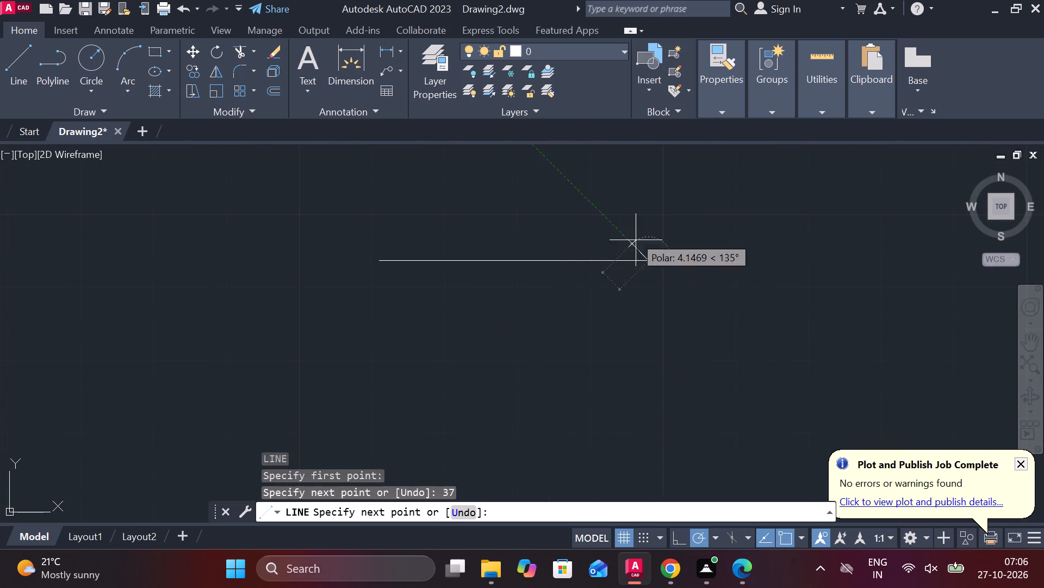
pyautogui.moveTo(637, 248); pyautogui.dragTo(638, 272, button='middle')
pyautogui.moveTo(660, 242); pyautogui.dragTo(644, 266, button='middle')
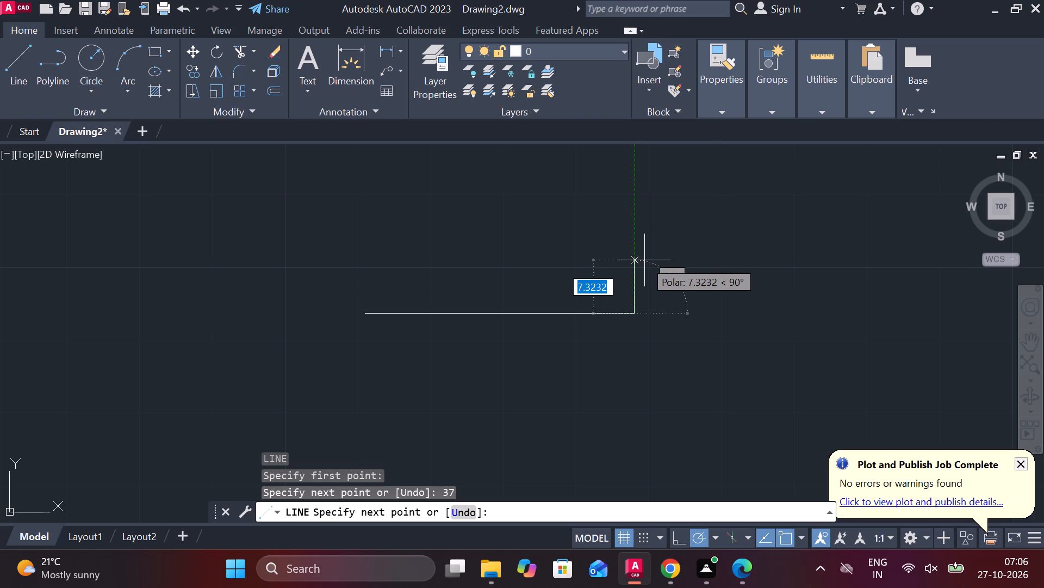
pyautogui.write('12')
pyautogui.press('space')
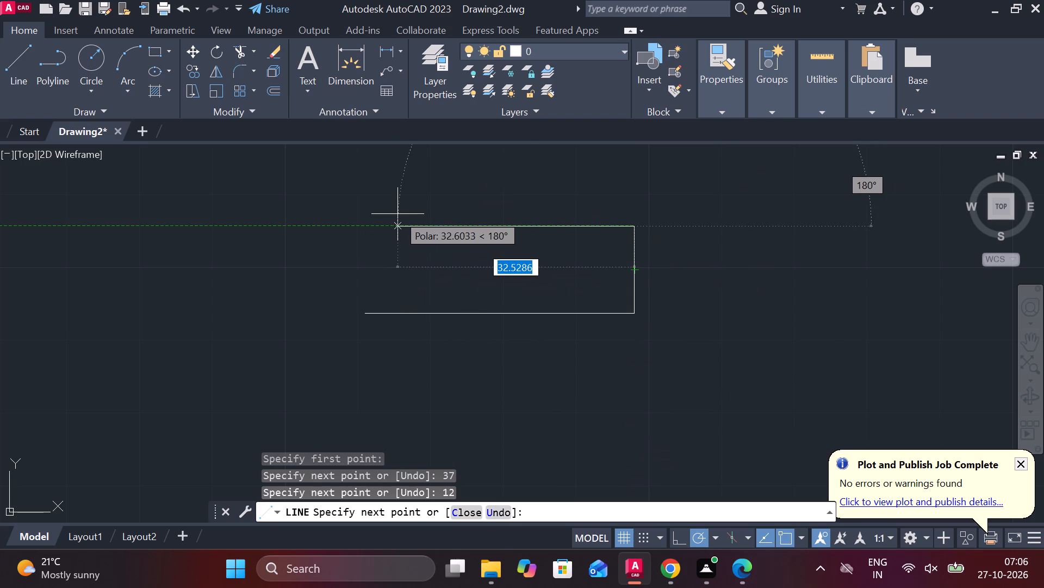
pyautogui.press('Escape')
# Draw a 12-unit vertical line upward from the left end of the 37-unit horizontal line.
pyautogui.press('space')
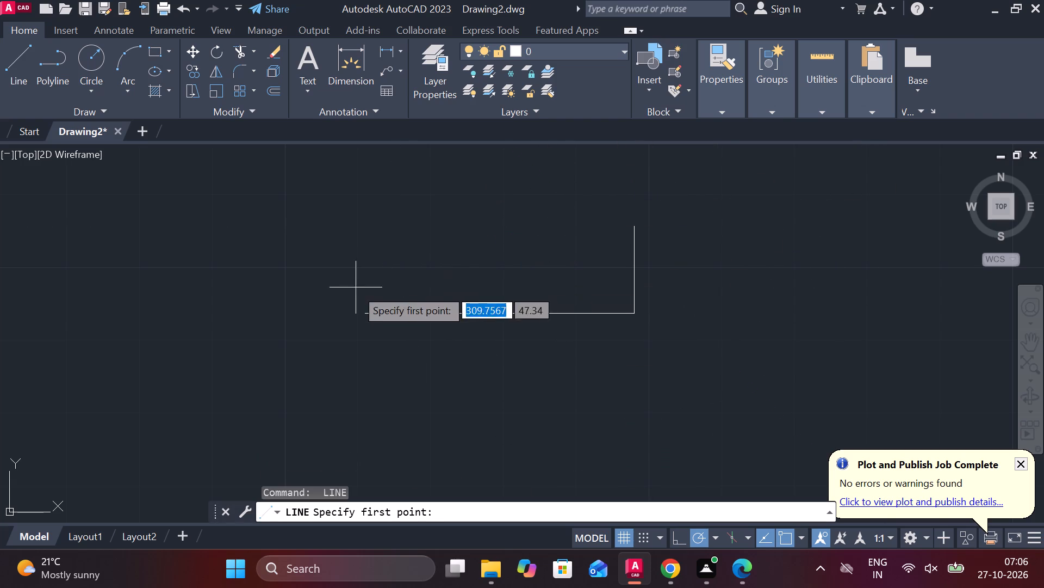
pyautogui.click(363, 309)
pyautogui.write('12')
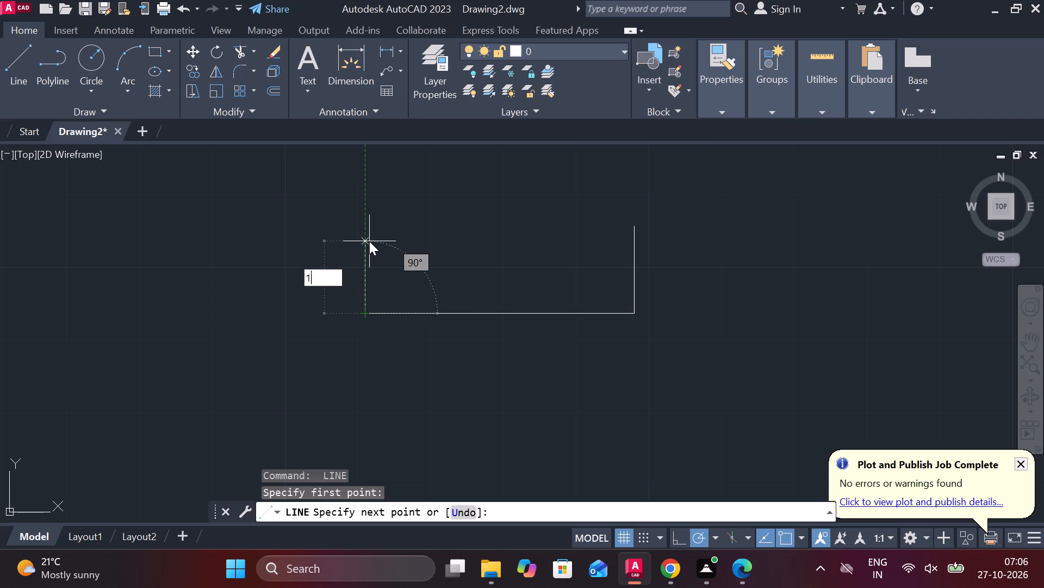
pyautogui.press('space')
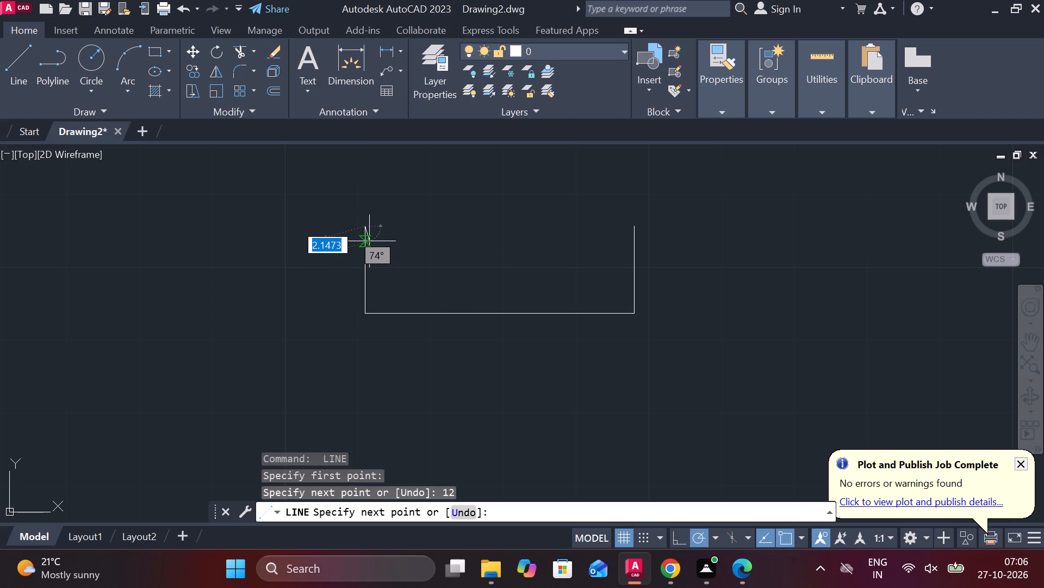
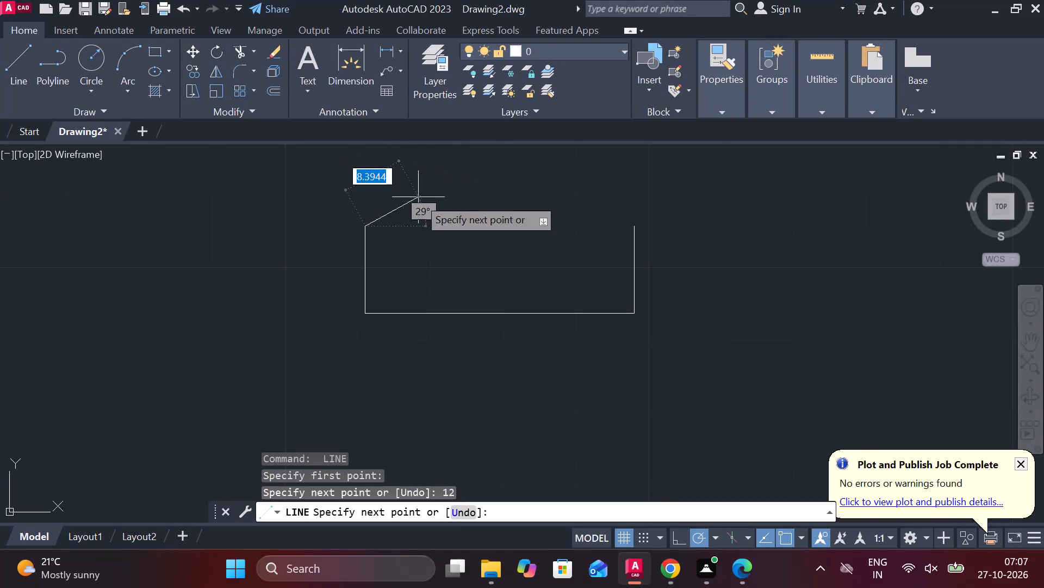
# Offset the 37-unit base line upward by 42 units.
pyautogui.press('Escape')
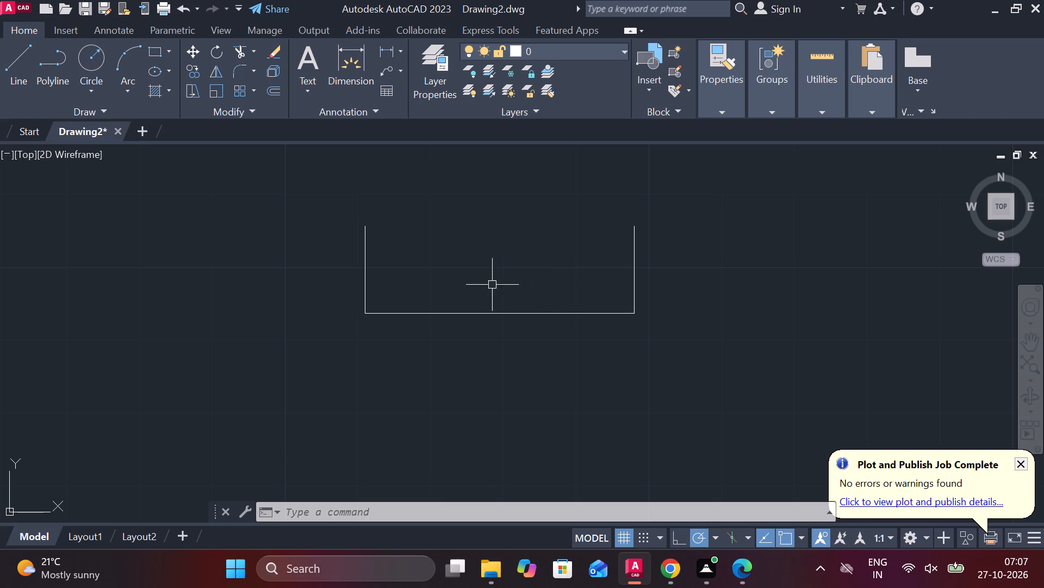
pyautogui.click(475, 310)
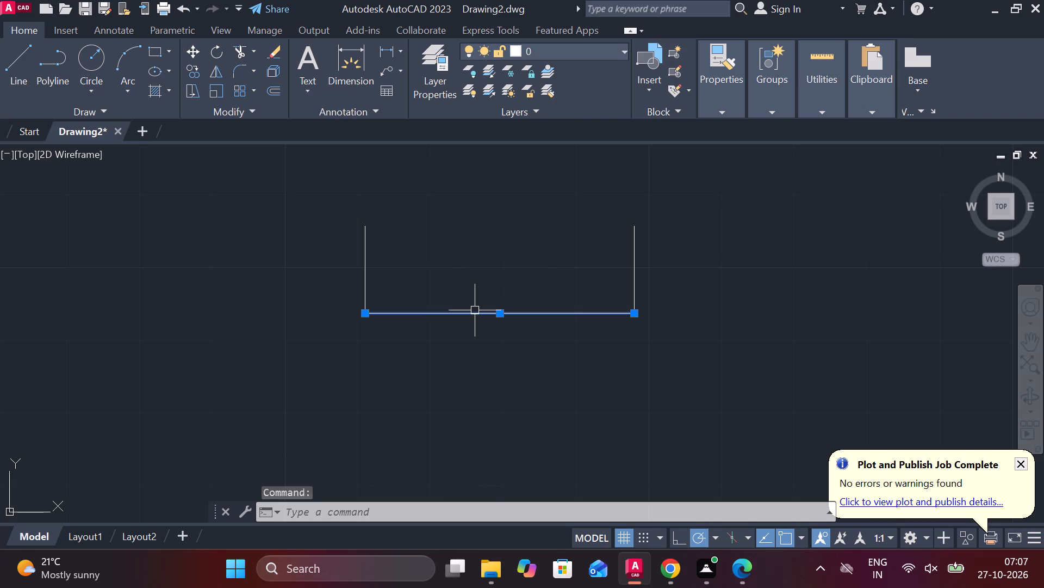
pyautogui.press('o')
pyautogui.press('Return')
pyautogui.press('Return')
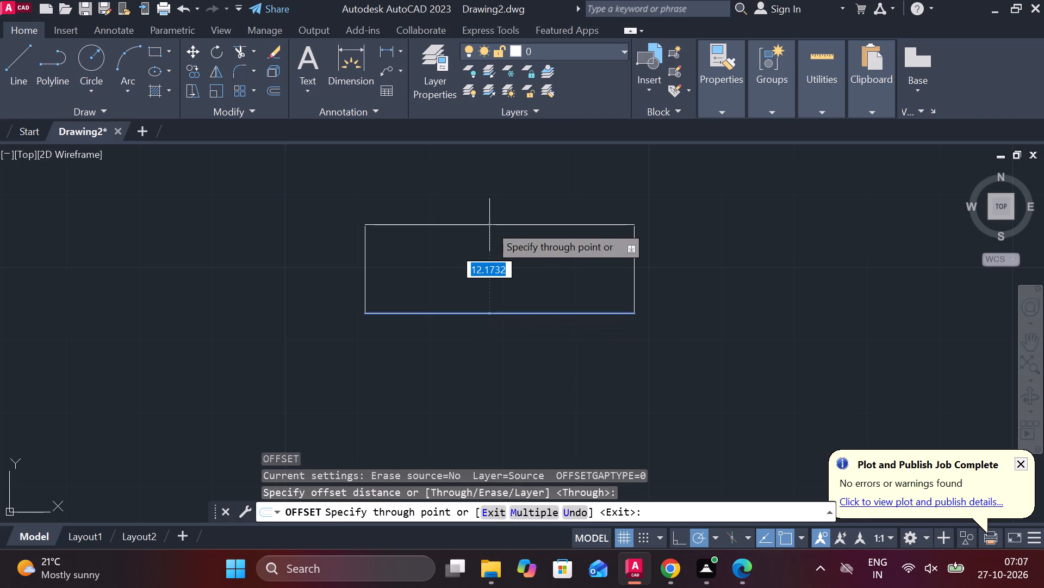
pyautogui.write('42')
pyautogui.press('Return')
pyautogui.scroll(-2, 489, 225)
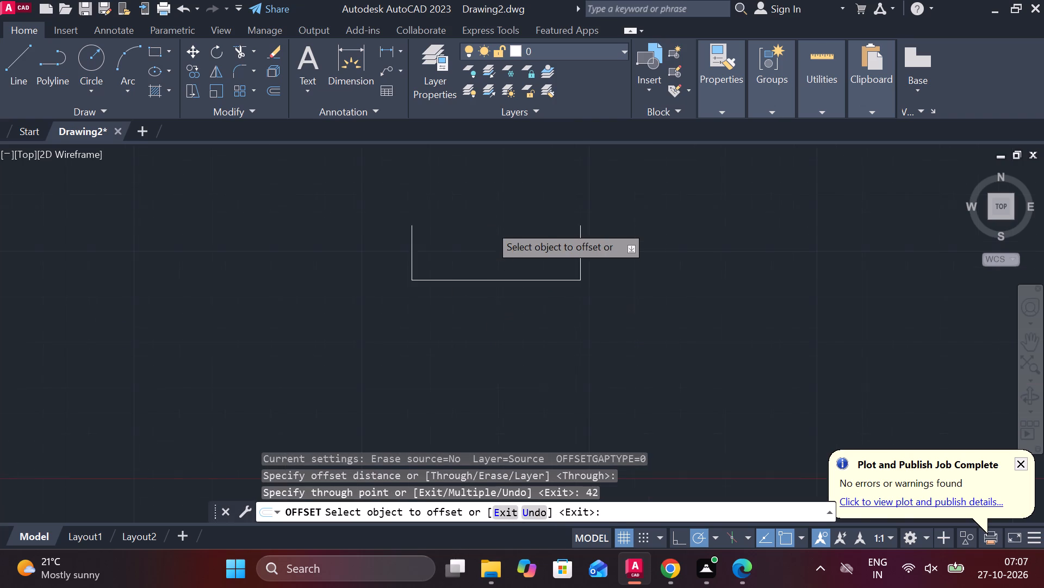
pyautogui.moveTo(492, 226); pyautogui.dragTo(480, 340, button='middle')
pyautogui.press('Escape')
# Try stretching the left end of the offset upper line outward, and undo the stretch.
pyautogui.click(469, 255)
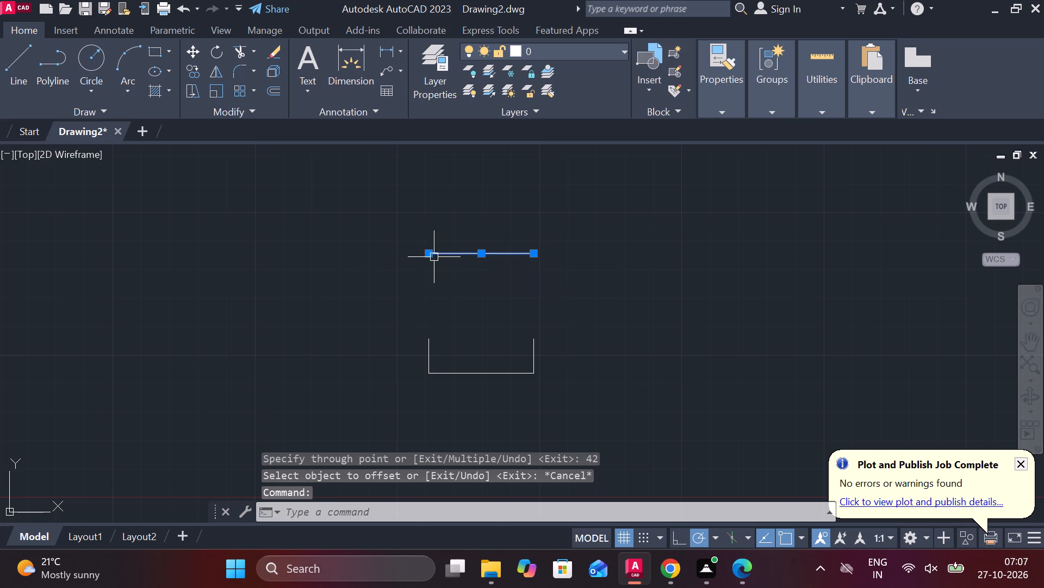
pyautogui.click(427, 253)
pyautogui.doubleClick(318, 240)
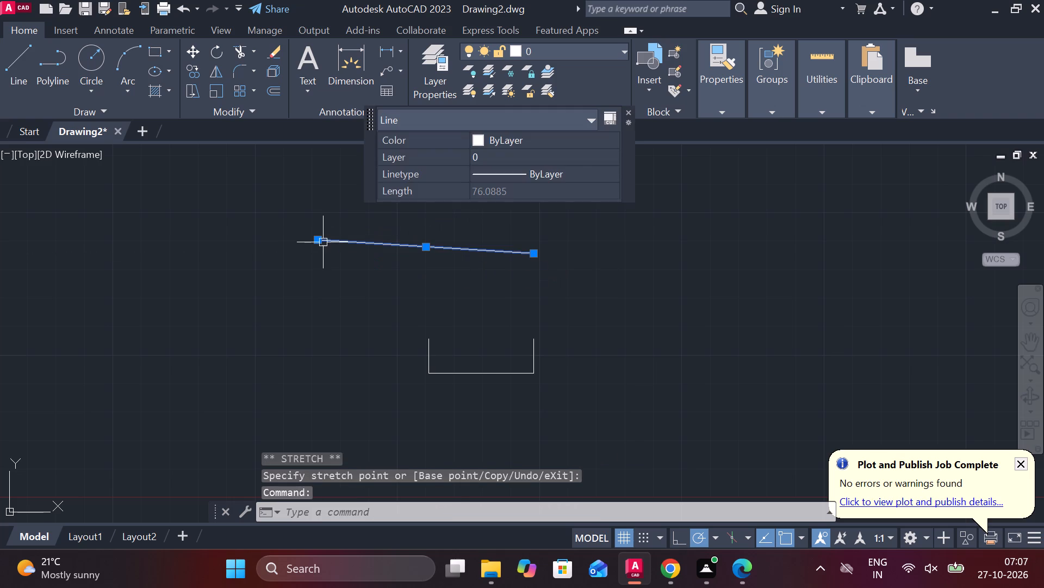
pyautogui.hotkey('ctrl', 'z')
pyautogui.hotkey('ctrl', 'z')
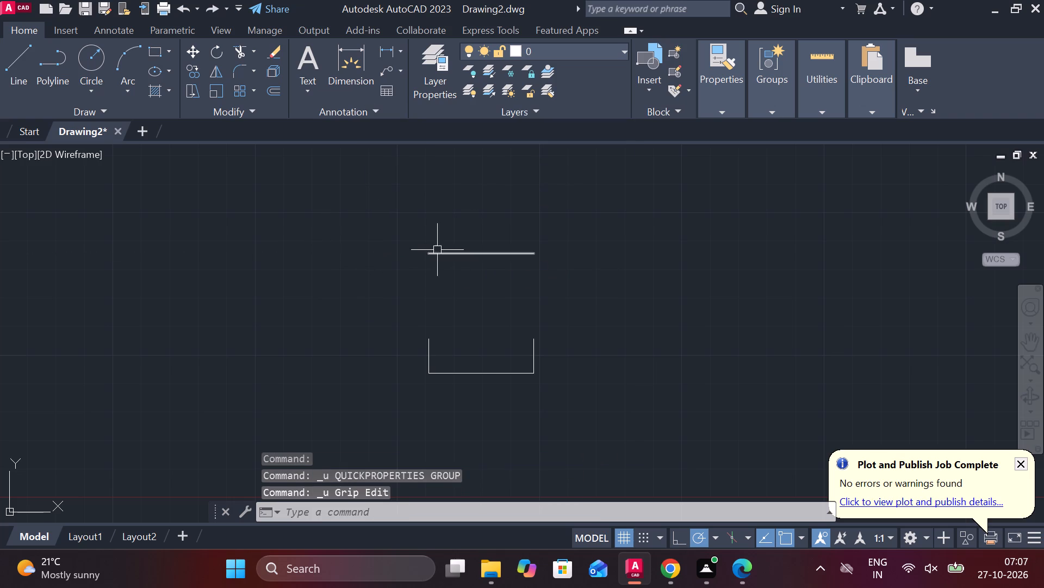
# Lengthen the upper line leftward to a total of about 77 units, and lengthen its right end well beyond the base.
pyautogui.click(444, 250)
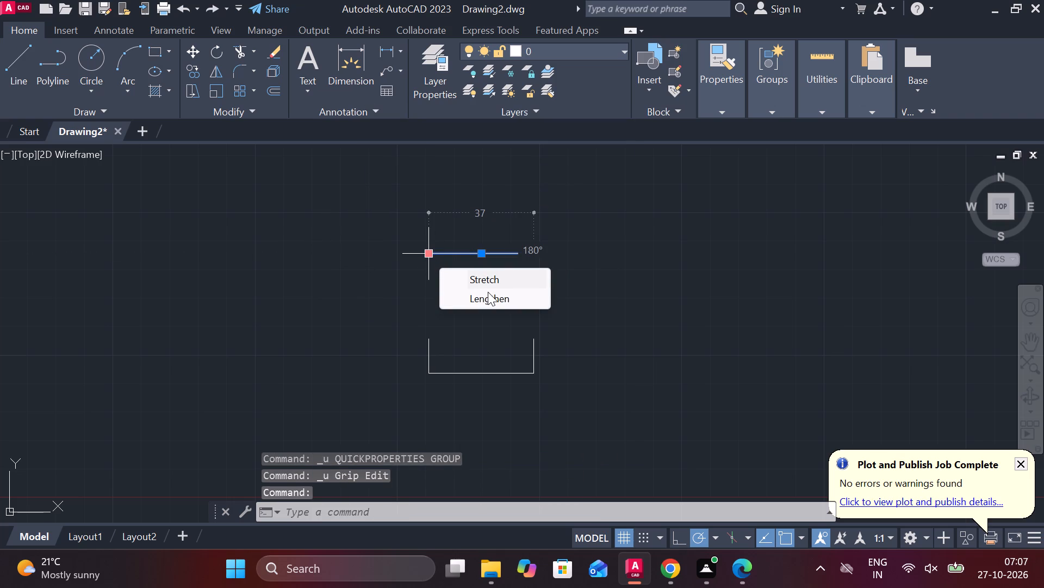
pyautogui.click(488, 296)
pyautogui.click(315, 275)
pyautogui.press('Escape')
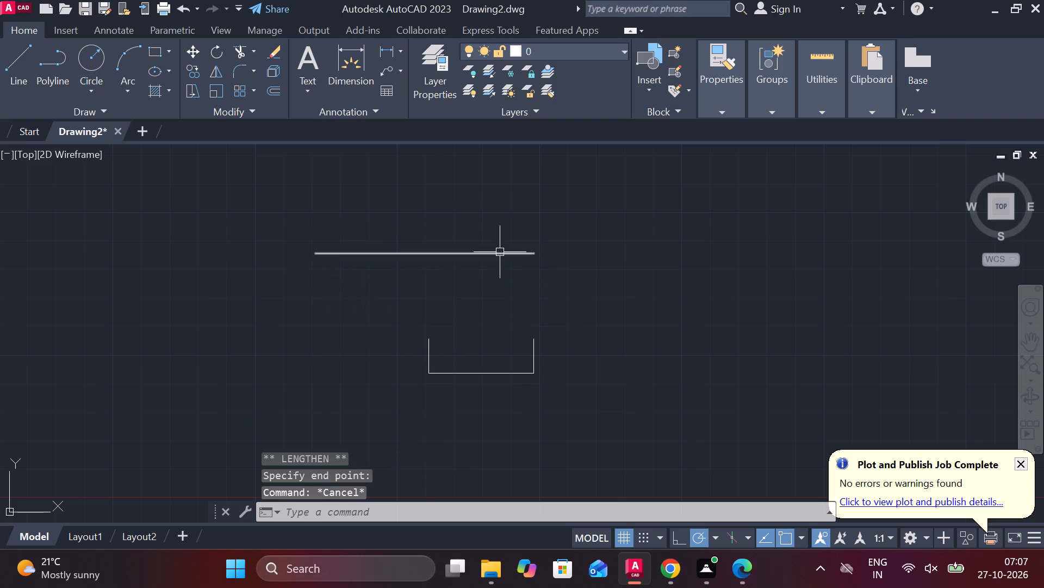
pyautogui.click(500, 252)
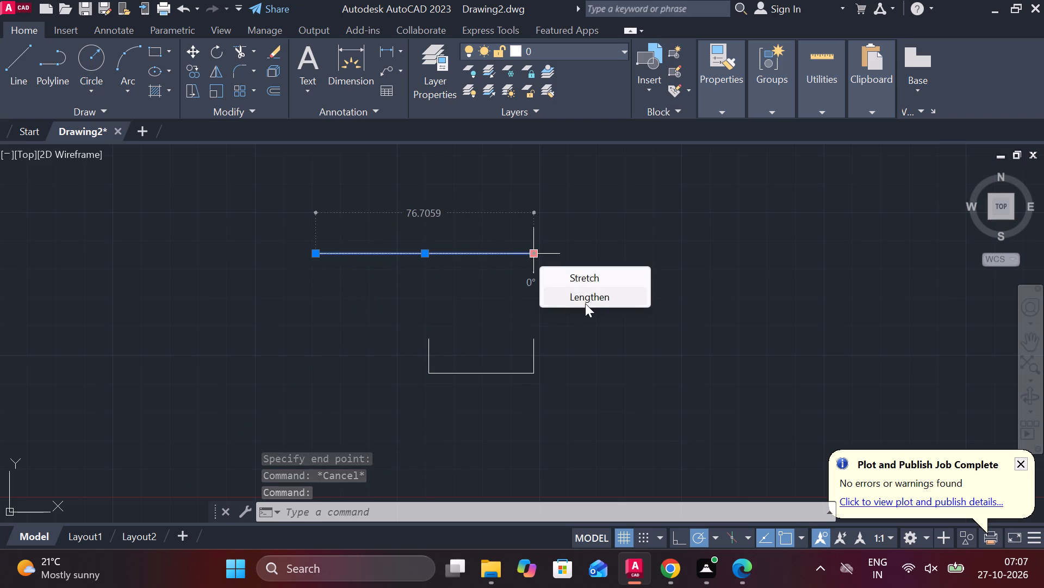
pyautogui.click(584, 296)
pyautogui.click(743, 278)
pyautogui.press('Escape')
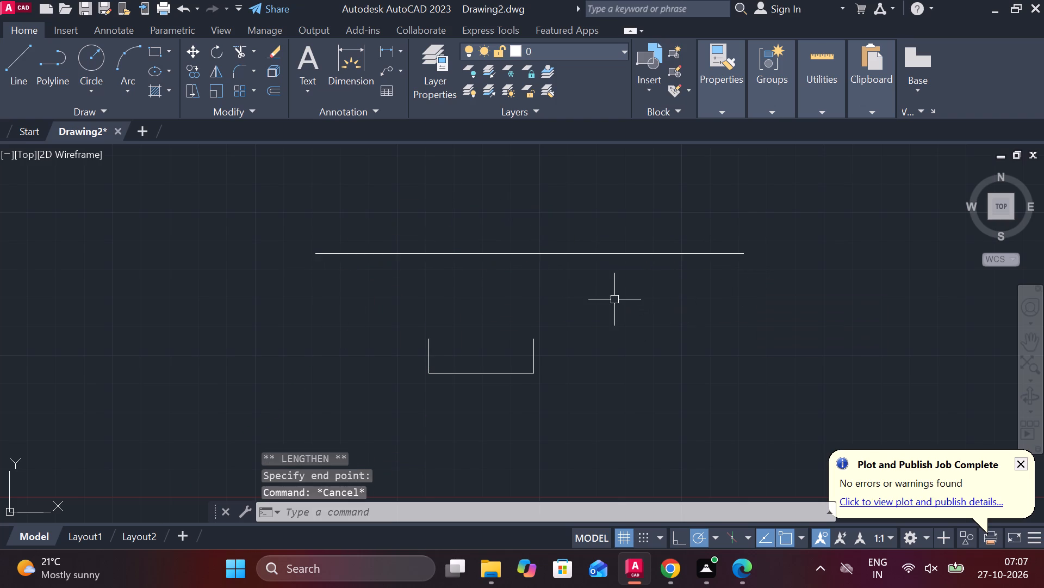
# Draw a vertical centre line from the midpoint of the base up to the upper horizontal line.
pyautogui.moveTo(612, 299); pyautogui.dragTo(513, 243, button='middle')
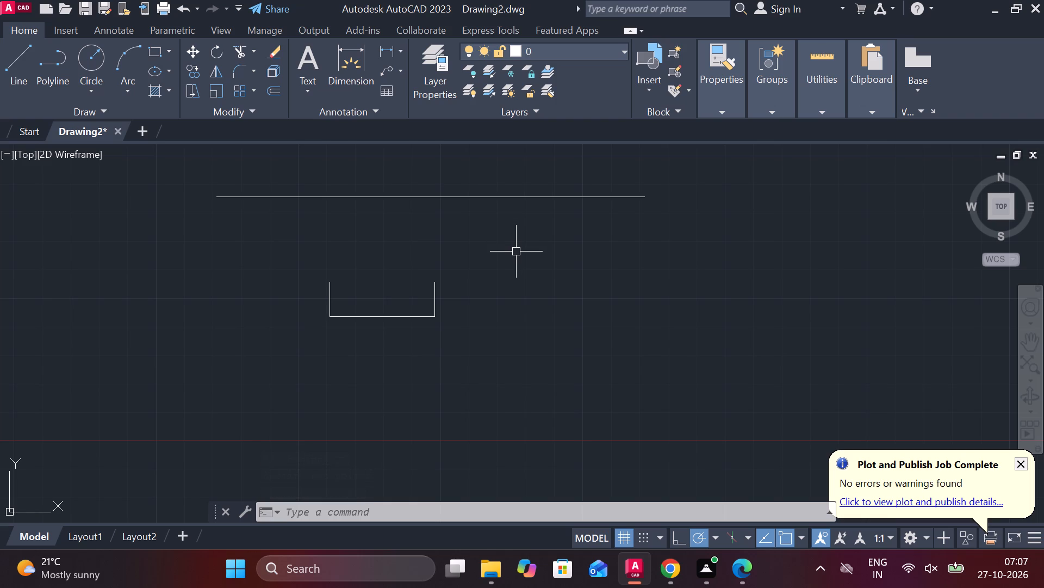
pyautogui.press('l')
pyautogui.press('Return')
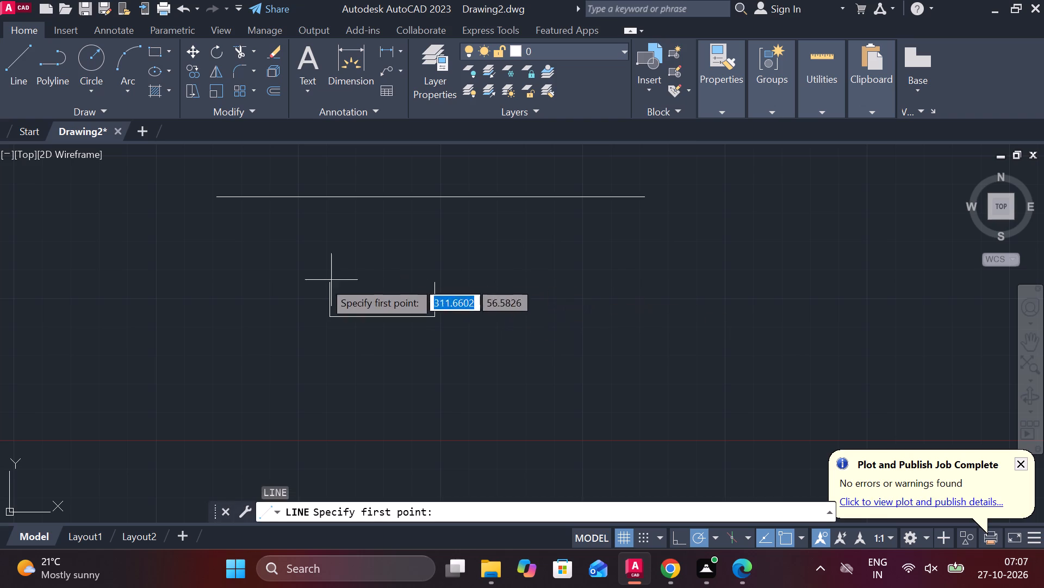
pyautogui.click(384, 314)
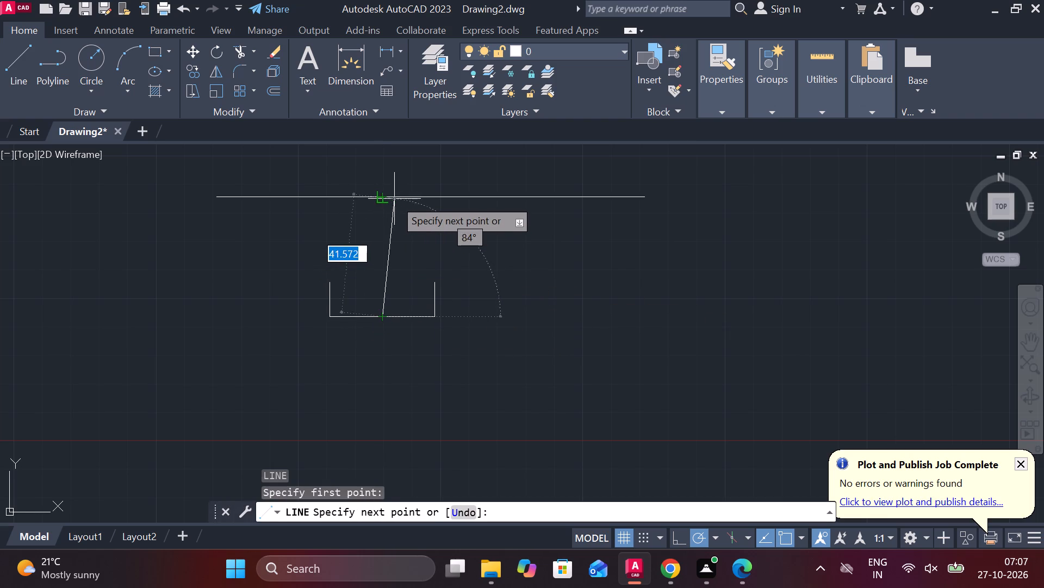
pyautogui.scroll(3, 388, 199)
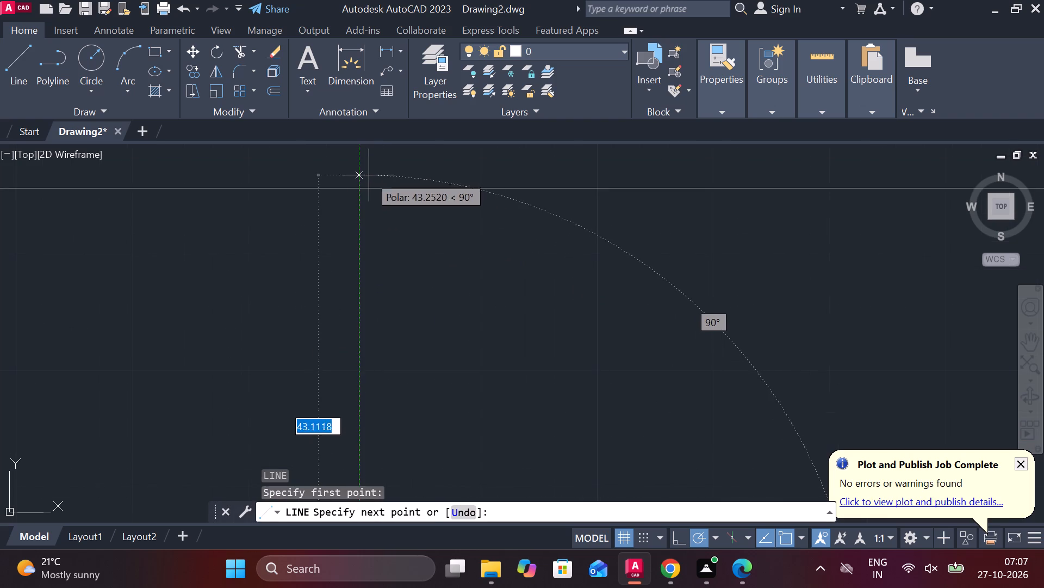
pyautogui.click(364, 185)
pyautogui.scroll(-3, 419, 210)
pyautogui.press('Escape')
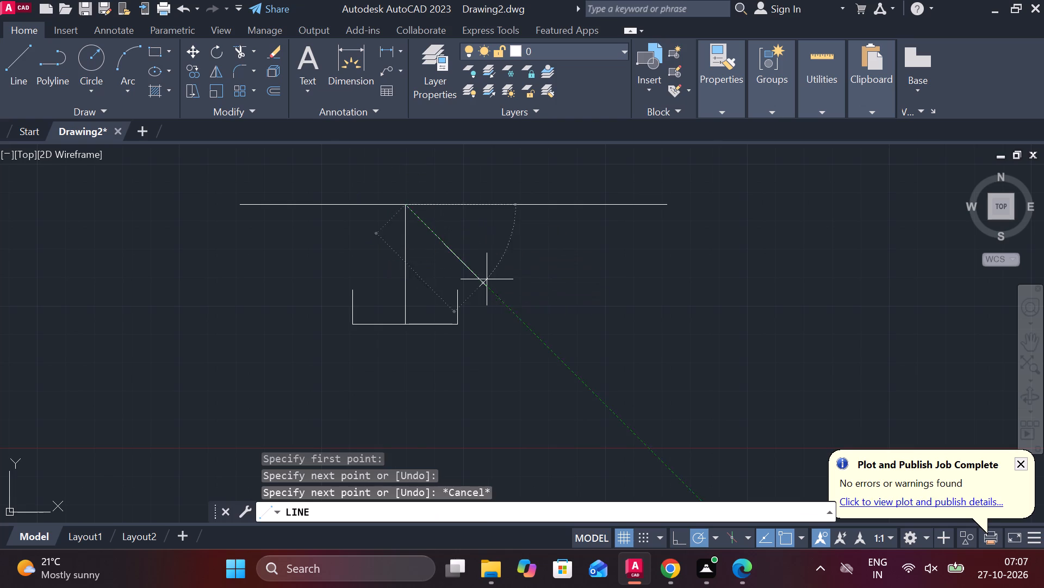
# Offset the vertical centre line 36 units to the left.
pyautogui.click(403, 254)
pyautogui.press('o')
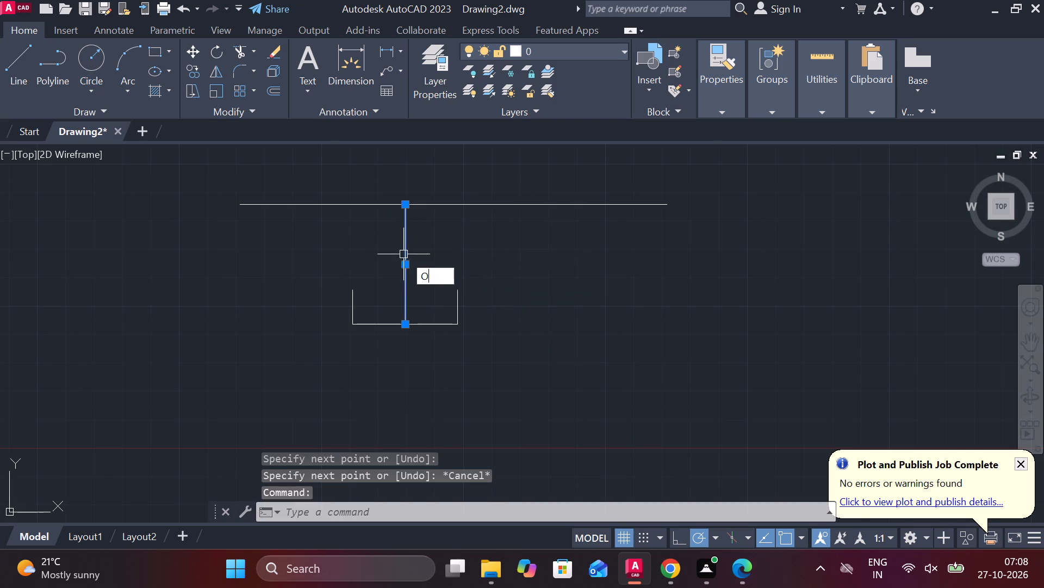
pyautogui.press('Return')
pyautogui.press('Return')
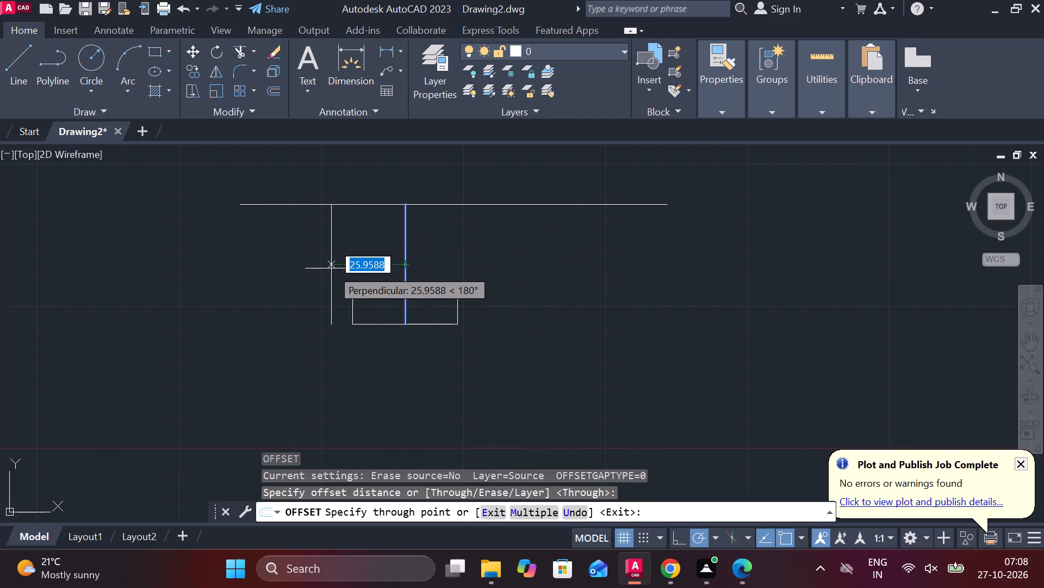
pyautogui.write('36')
pyautogui.press('Return')
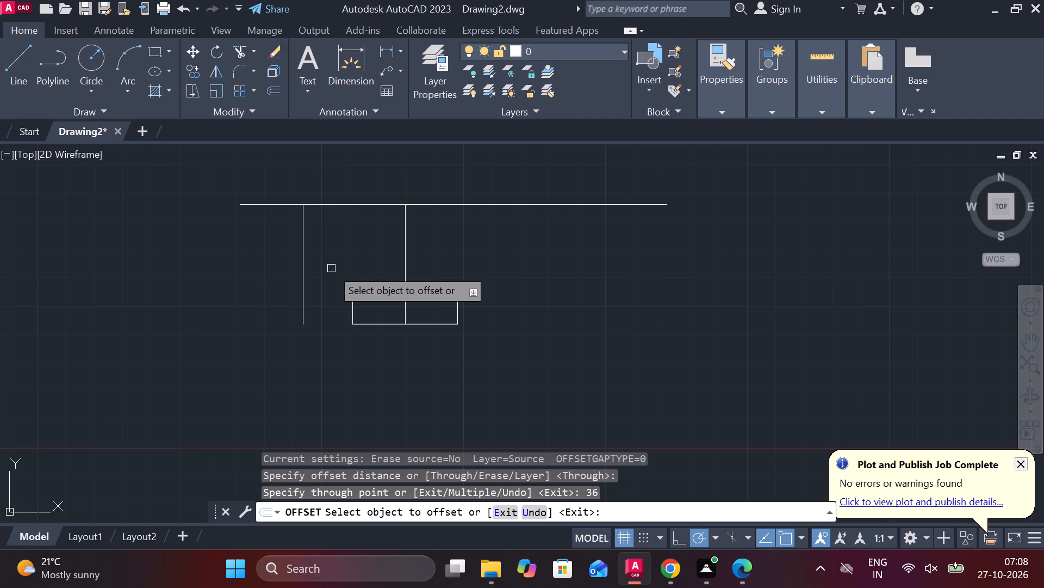
pyautogui.press('Escape')
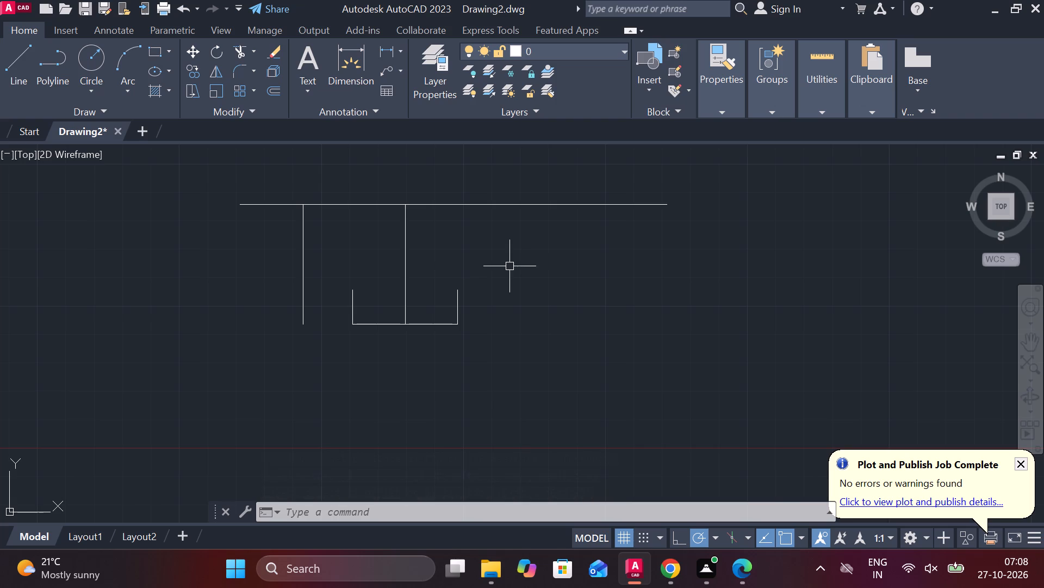
# Draw a circle of diameter 54 centred where the vertical centre line meets the upper horizontal line.
pyautogui.write('C')
pyautogui.press('space')
pyautogui.click(396, 204)
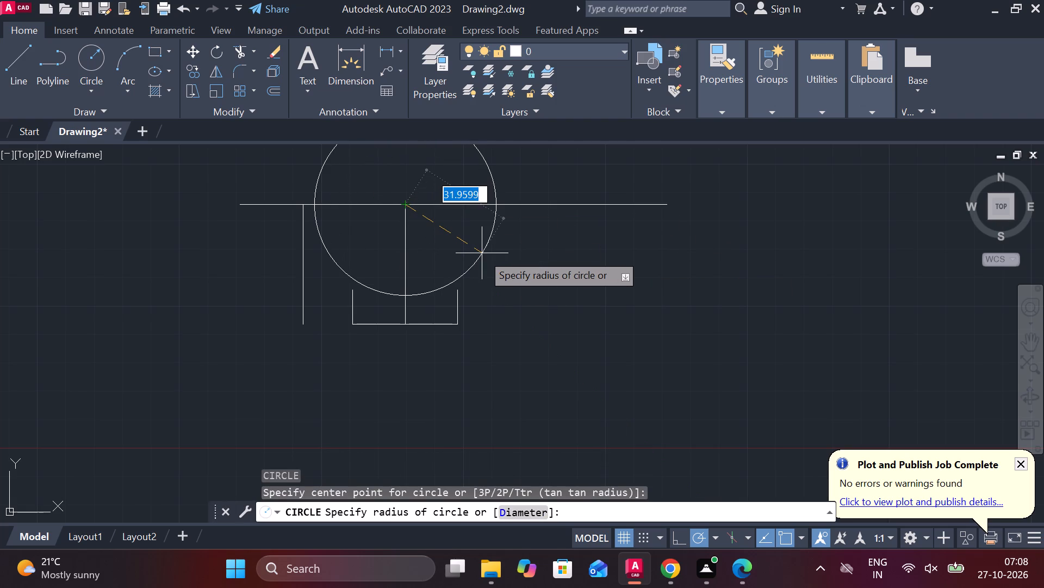
pyautogui.write('D')
pyautogui.press('space')
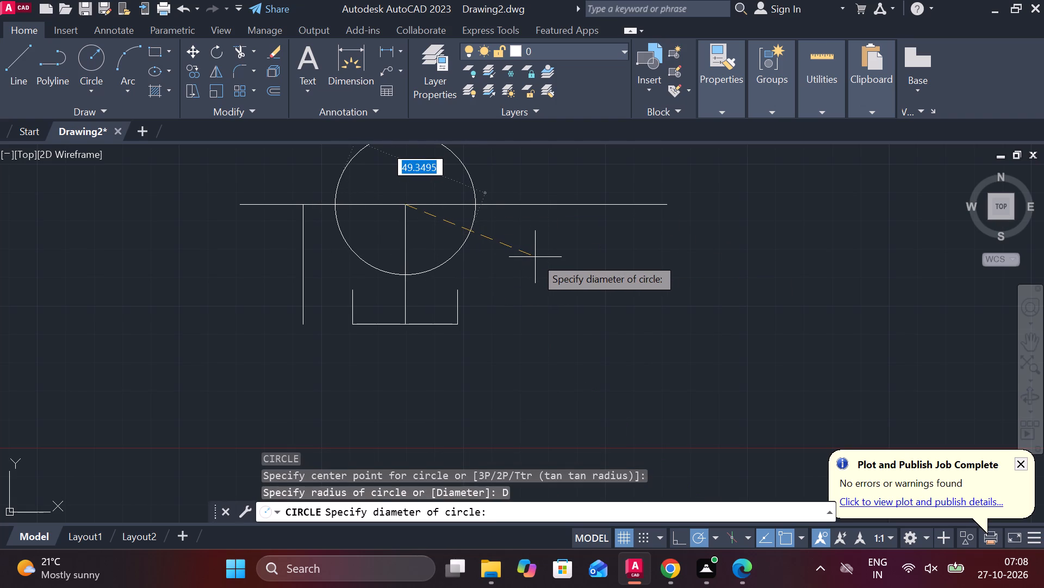
pyautogui.write('54')
pyautogui.press('space')
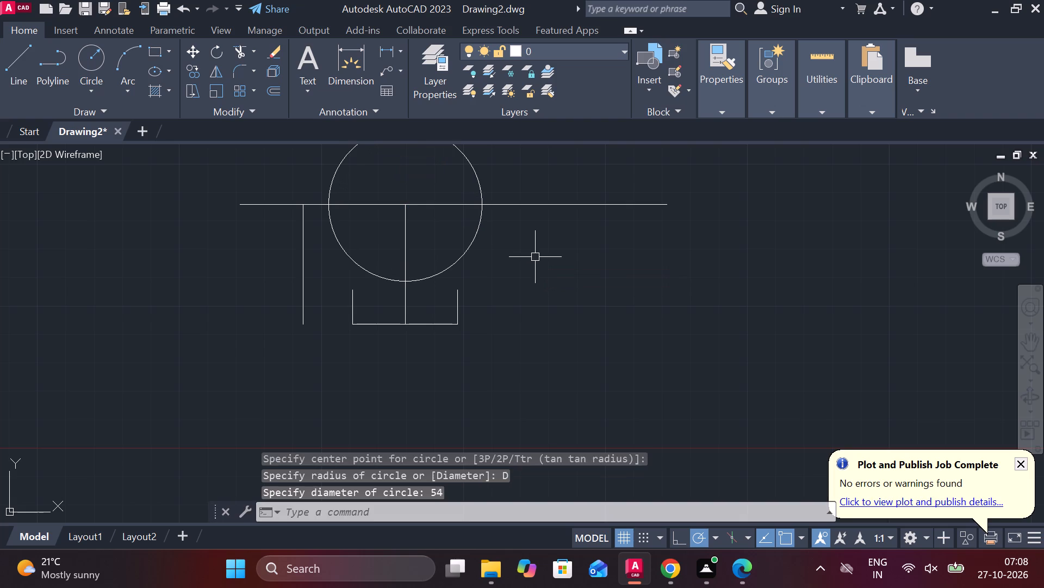
# Offset the 54-diameter circle outward by 5 units.
pyautogui.click(473, 179)
pyautogui.press('o')
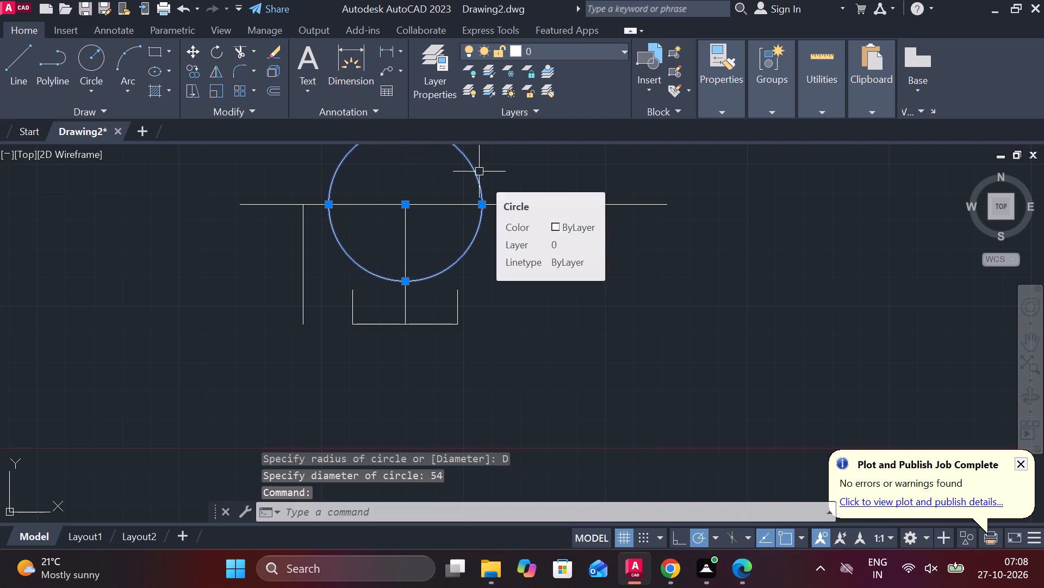
pyautogui.press('Return')
pyautogui.press('Return')
pyautogui.press('5')
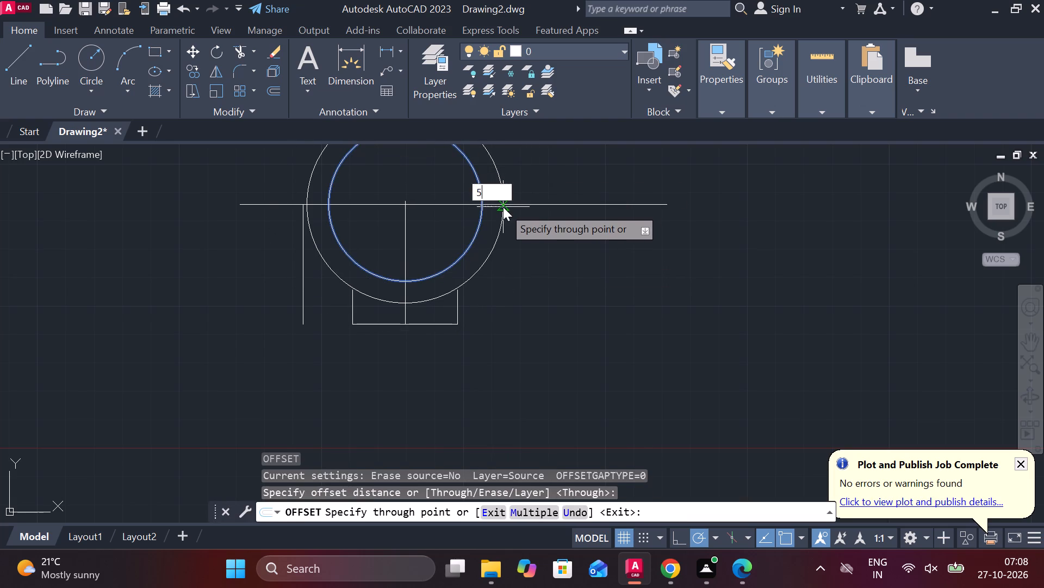
pyautogui.press('Return')
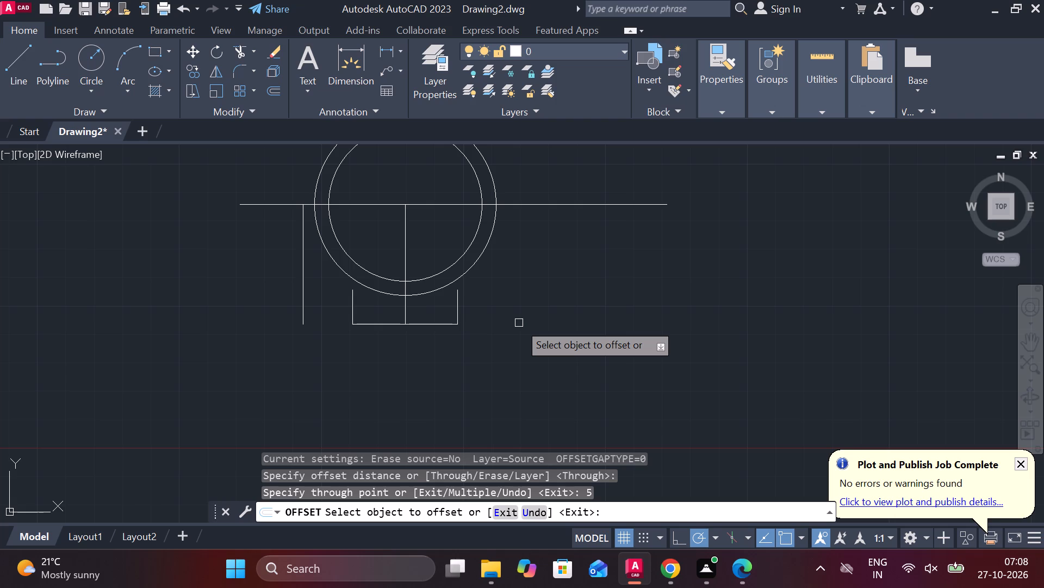
pyautogui.press('Escape')
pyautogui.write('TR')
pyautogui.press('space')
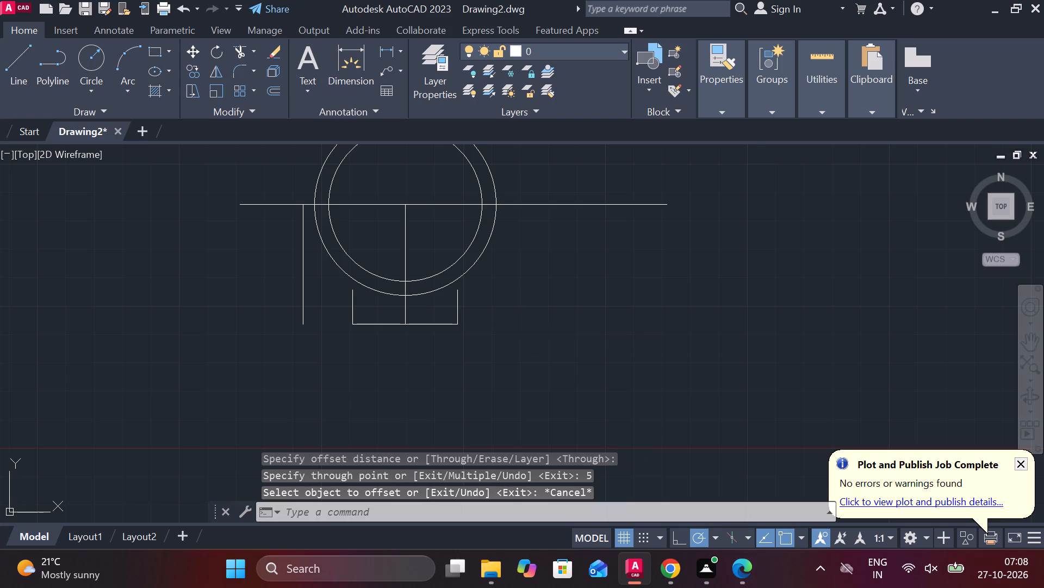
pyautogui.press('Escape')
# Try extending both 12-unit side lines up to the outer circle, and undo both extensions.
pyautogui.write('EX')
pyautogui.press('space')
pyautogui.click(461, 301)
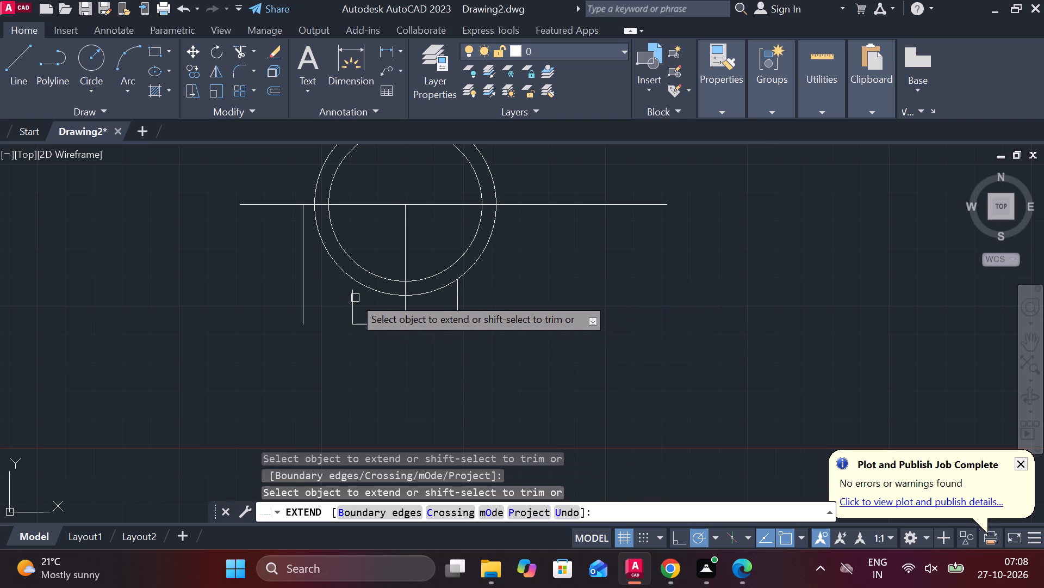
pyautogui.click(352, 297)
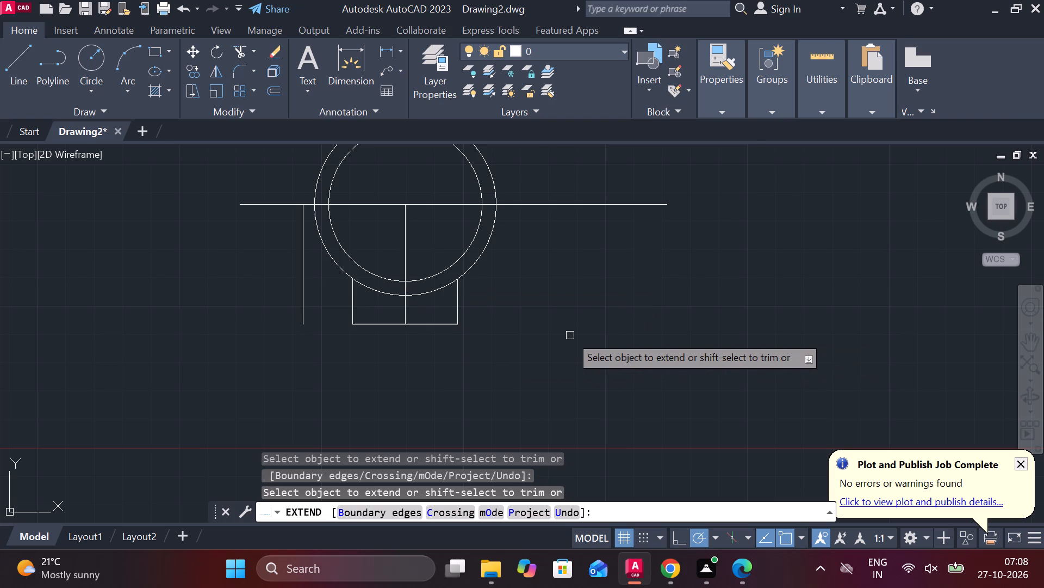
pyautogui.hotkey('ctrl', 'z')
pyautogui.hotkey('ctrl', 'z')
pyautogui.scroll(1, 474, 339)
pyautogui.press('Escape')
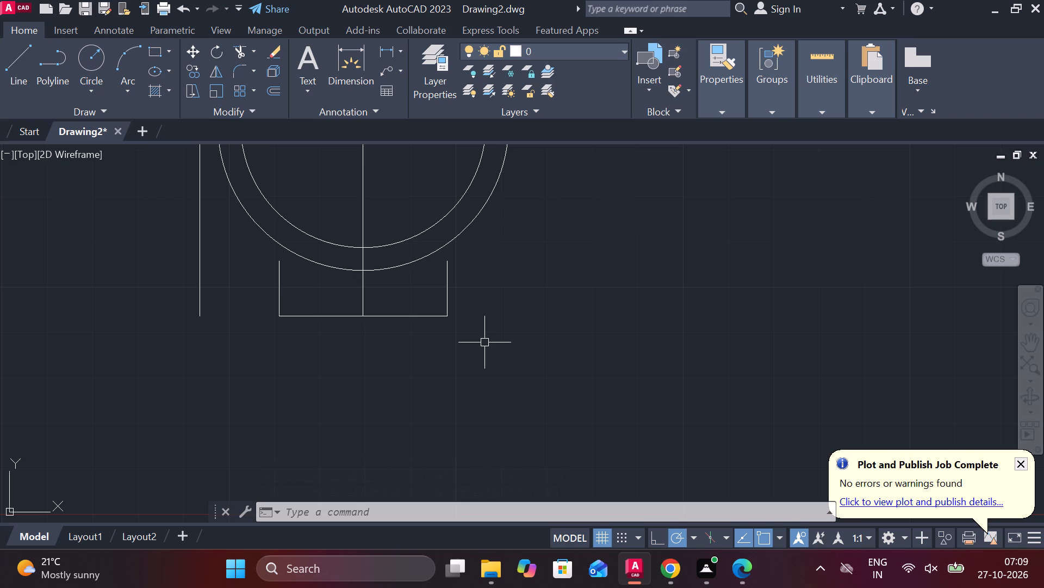
# Draw a vertical line about 14 units tall up from the base, starting 13.2 units right of the vertical centre line.
pyautogui.press('l')
pyautogui.press('Return')
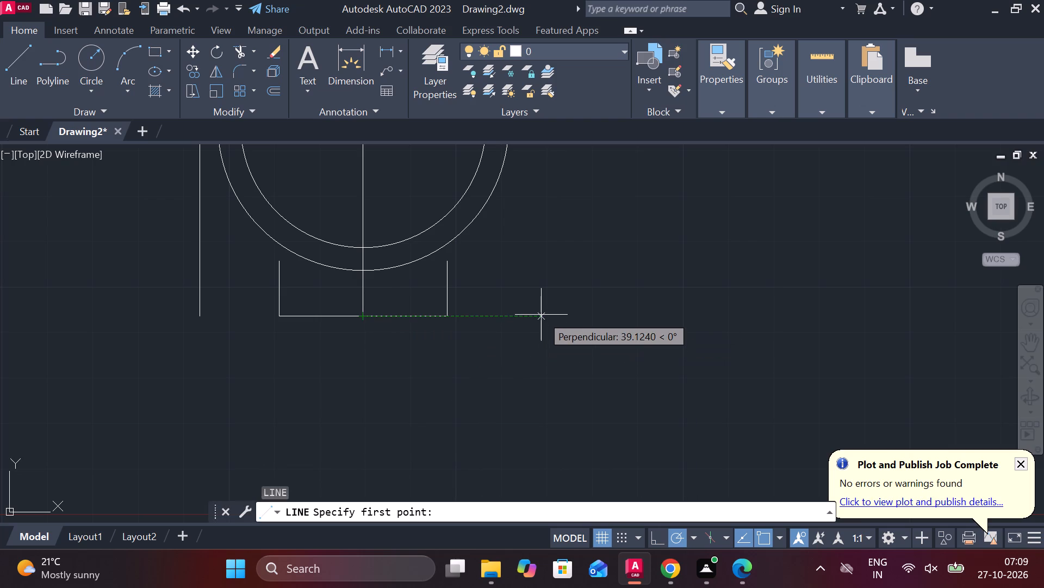
pyautogui.write('13.')
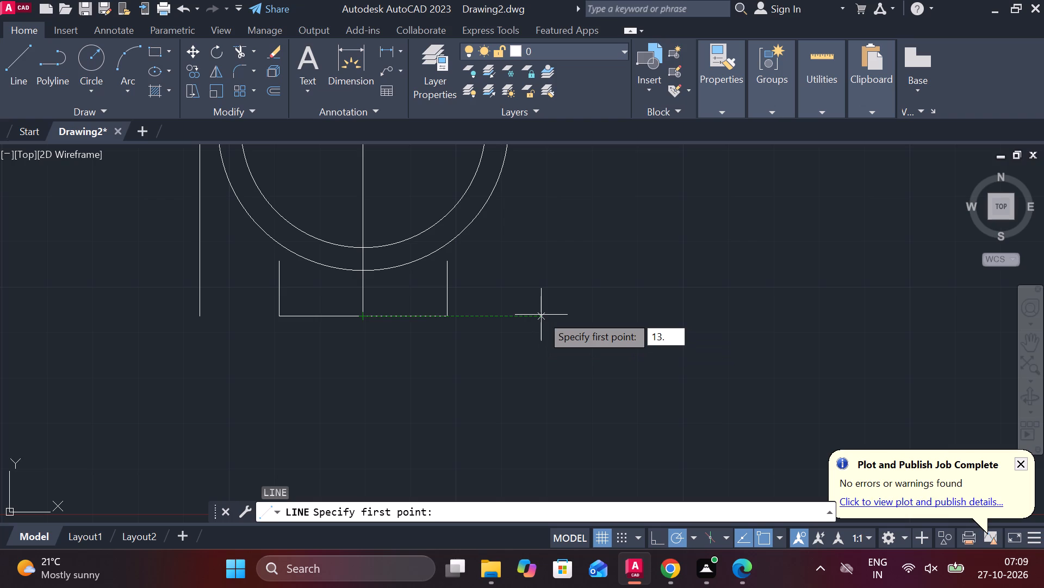
pyautogui.write('2')
pyautogui.press('space')
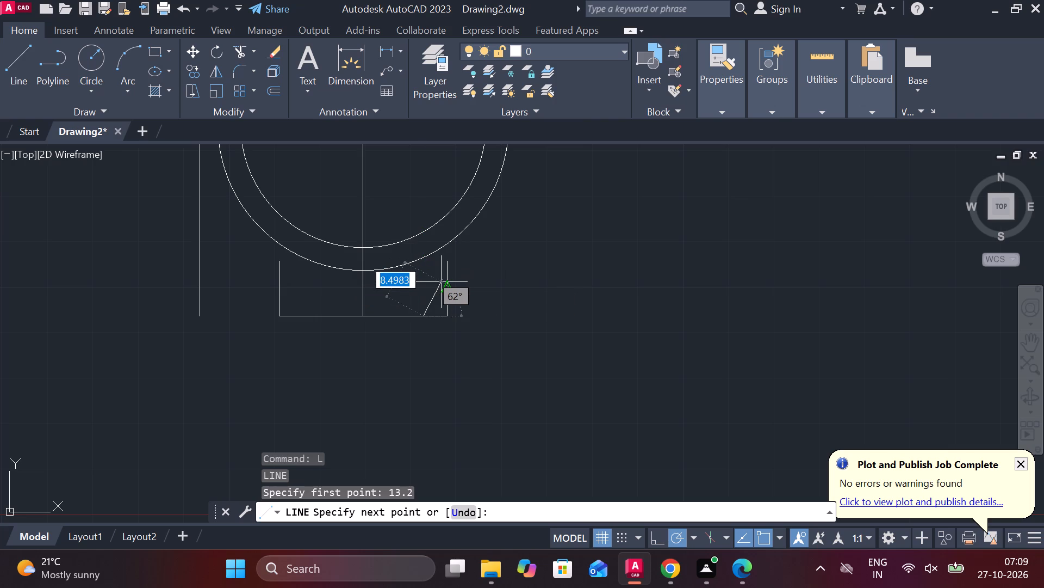
pyautogui.scroll(2, 438, 279)
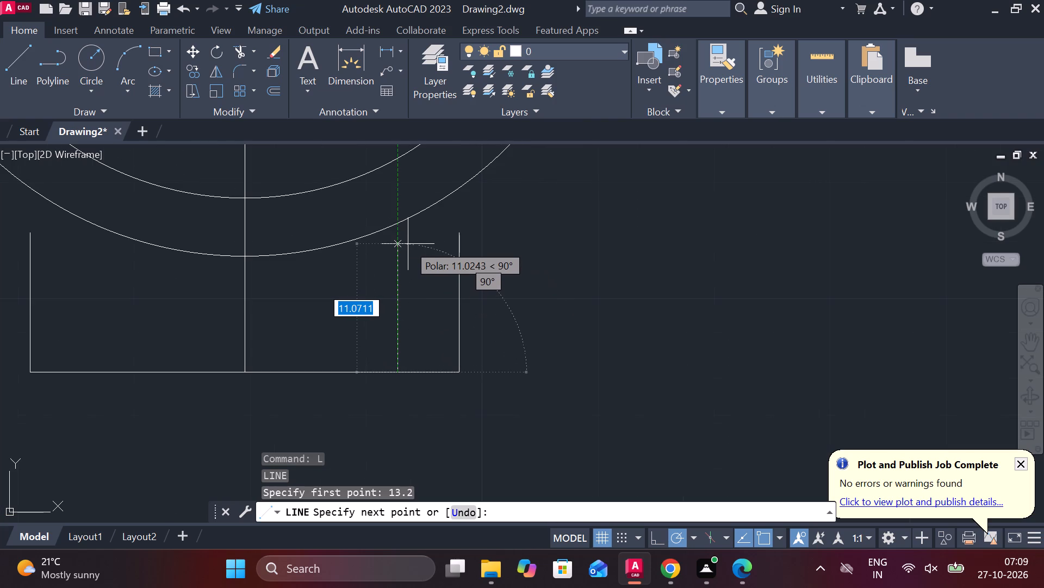
pyautogui.click(394, 209)
pyautogui.press('Escape')
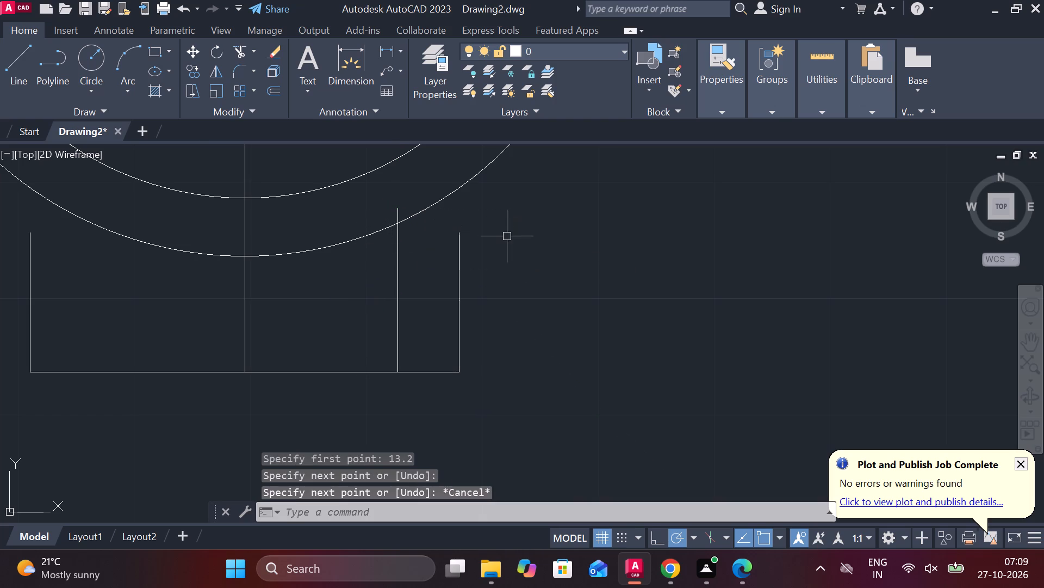
# Mirror the new inner vertical line about the vertical centre line, keeping the original.
pyautogui.scroll(-1, 509, 234)
pyautogui.click(445, 264)
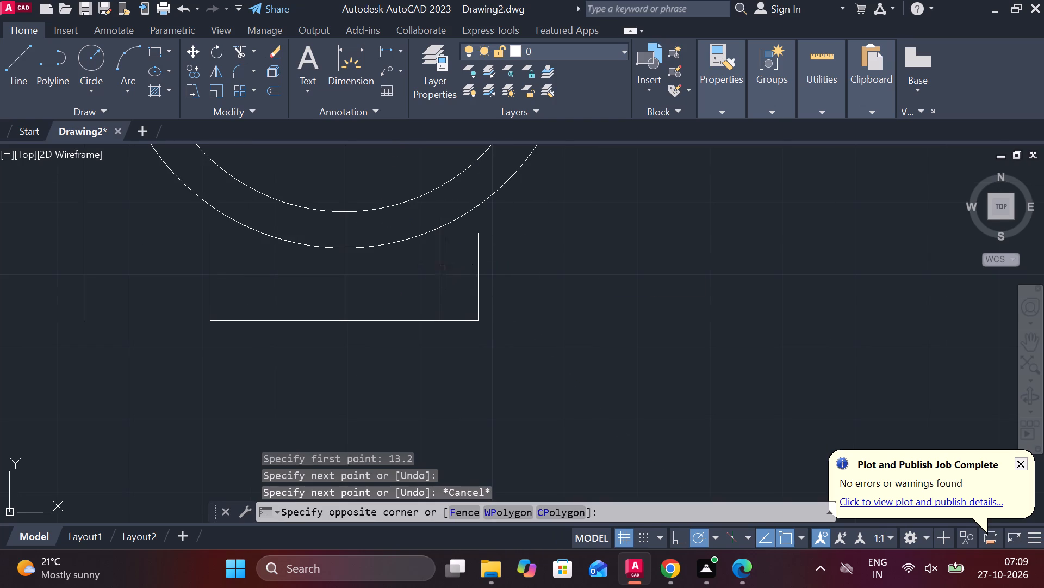
pyautogui.press('Escape')
pyautogui.click(434, 280)
pyautogui.press('Escape')
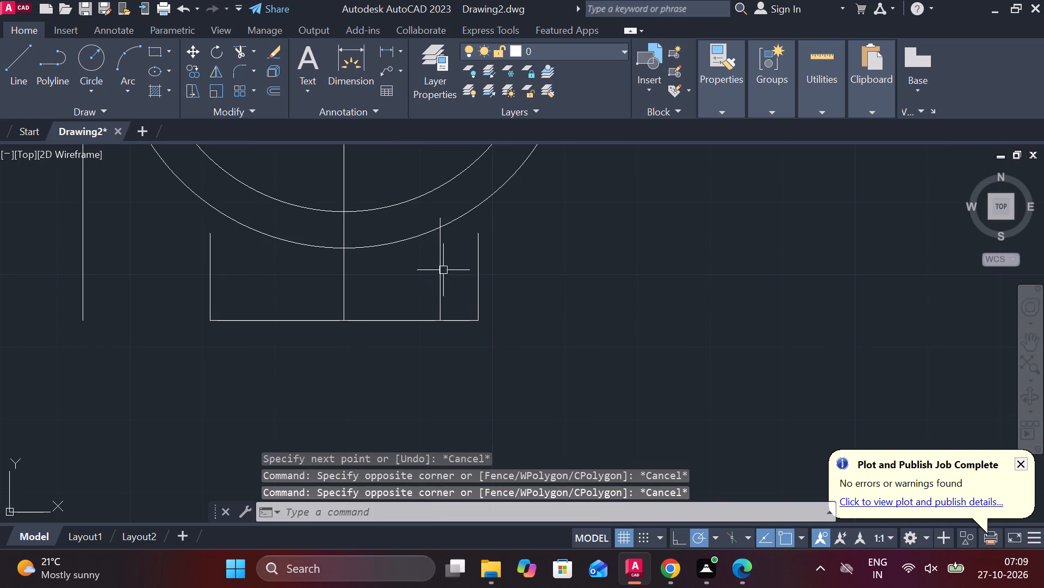
pyautogui.click(443, 270)
pyautogui.write('MI')
pyautogui.press('Return')
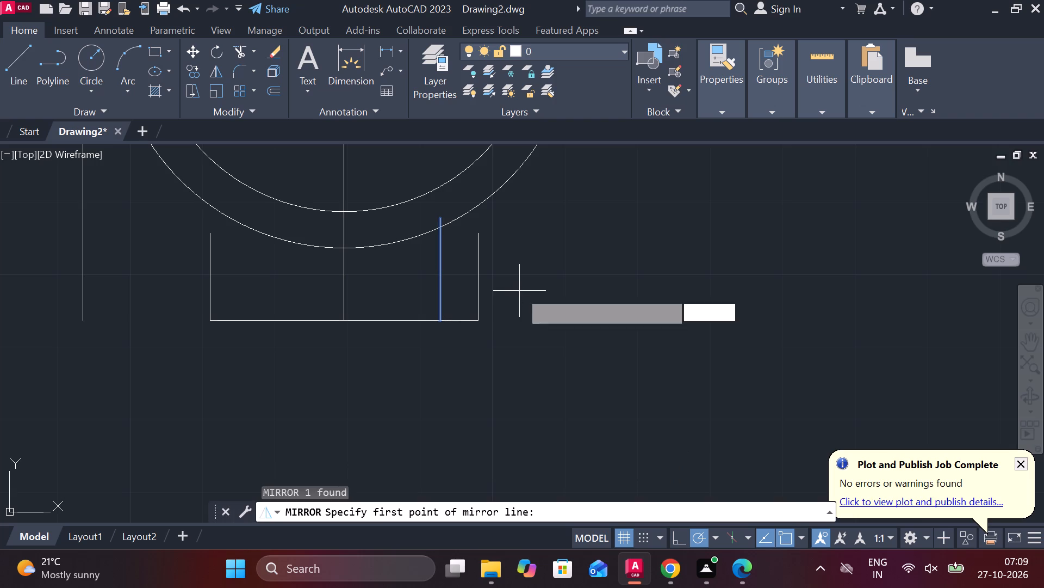
pyautogui.click(345, 319)
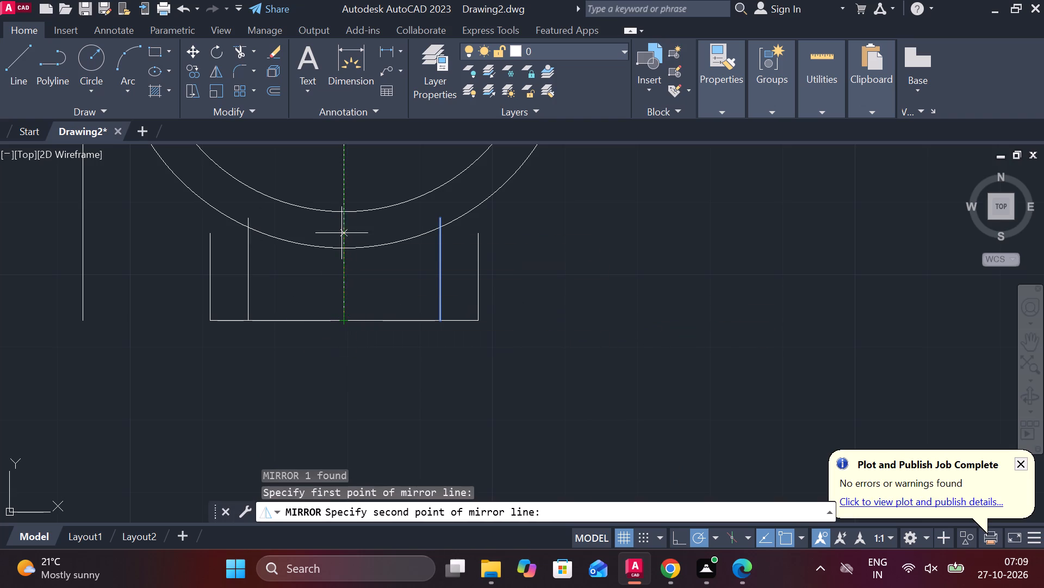
pyautogui.click(345, 238)
pyautogui.moveTo(393, 303); pyautogui.dragTo(345, 238)
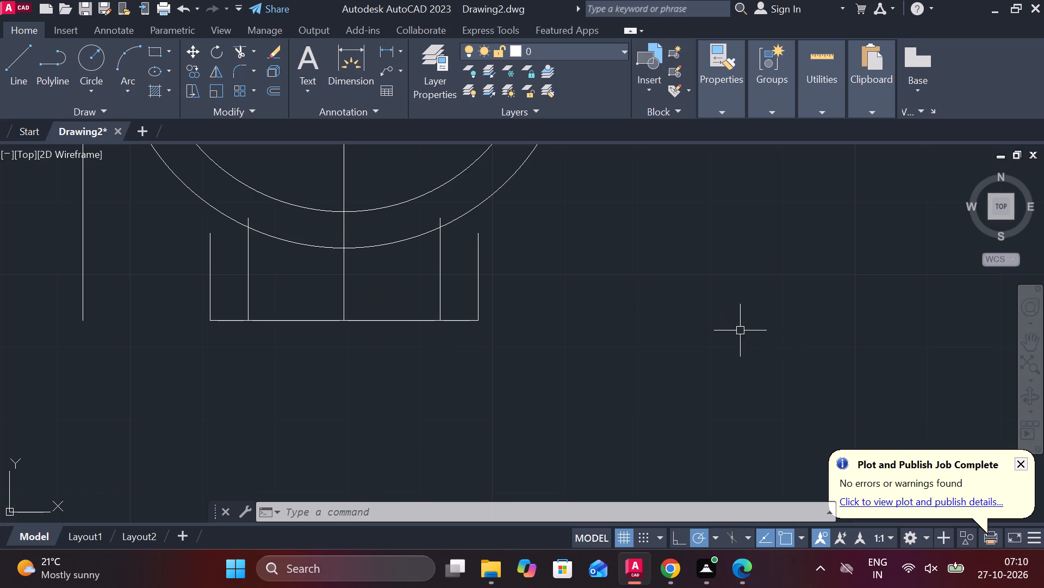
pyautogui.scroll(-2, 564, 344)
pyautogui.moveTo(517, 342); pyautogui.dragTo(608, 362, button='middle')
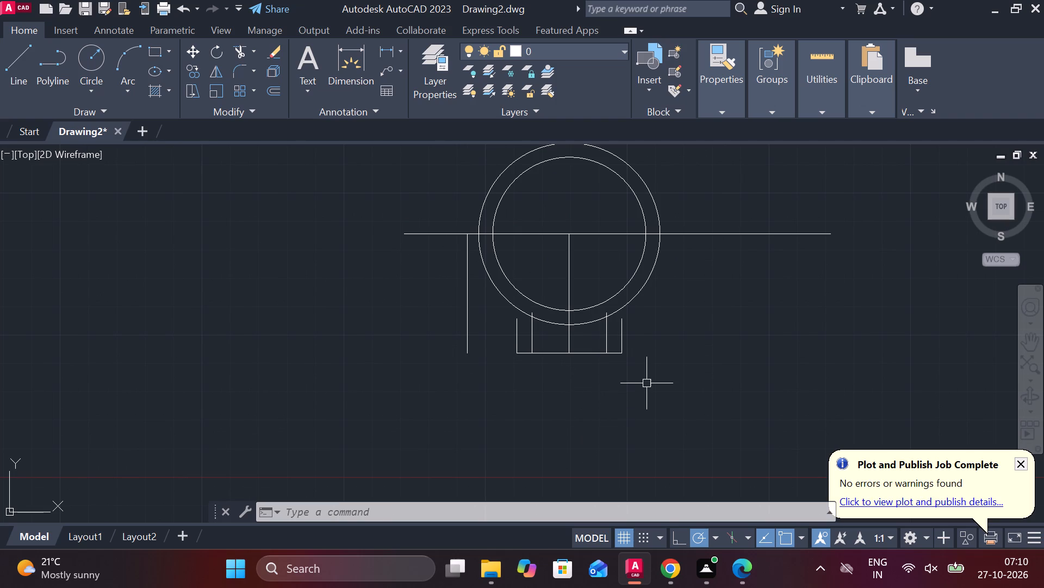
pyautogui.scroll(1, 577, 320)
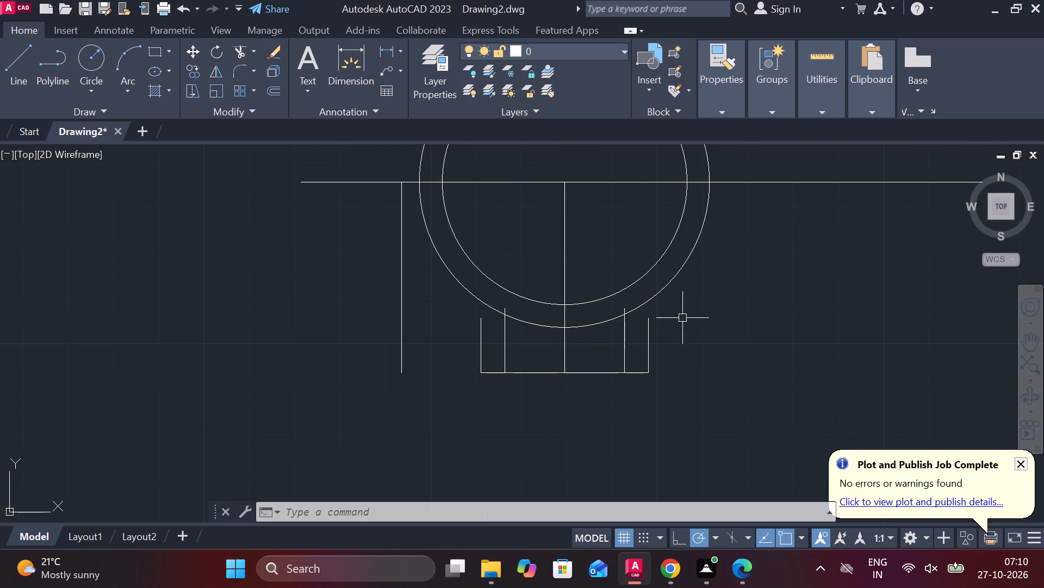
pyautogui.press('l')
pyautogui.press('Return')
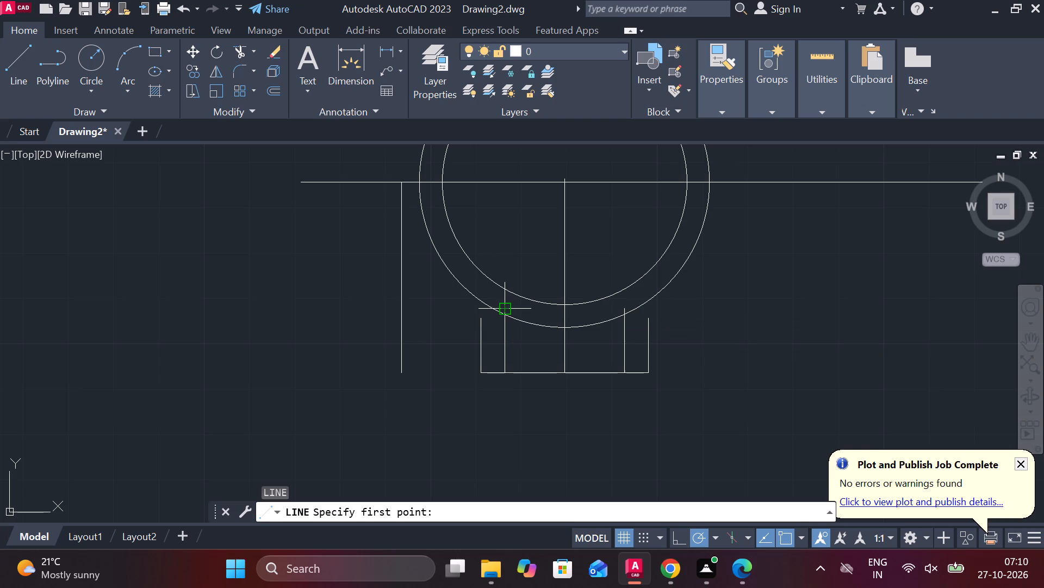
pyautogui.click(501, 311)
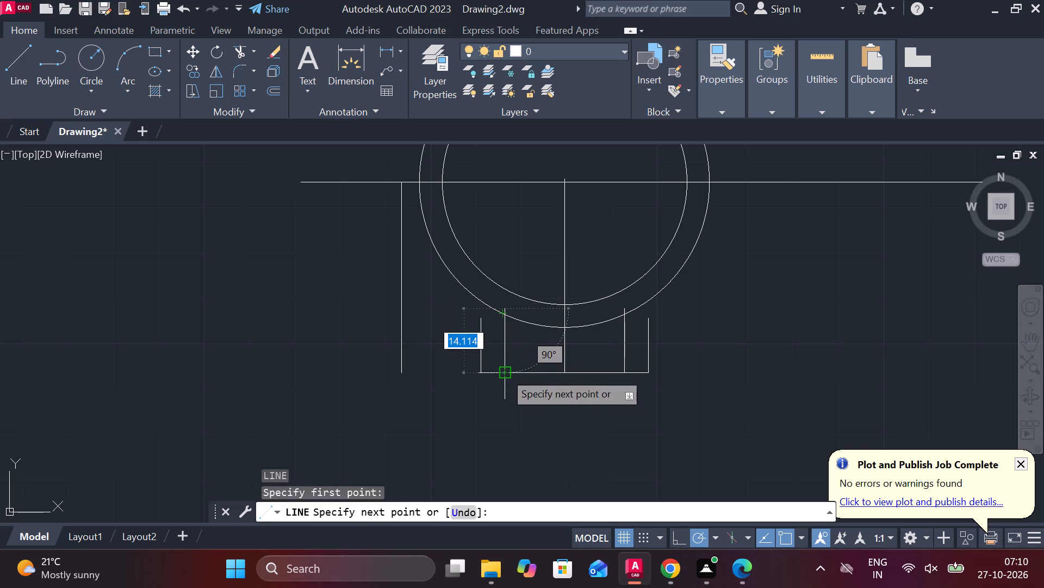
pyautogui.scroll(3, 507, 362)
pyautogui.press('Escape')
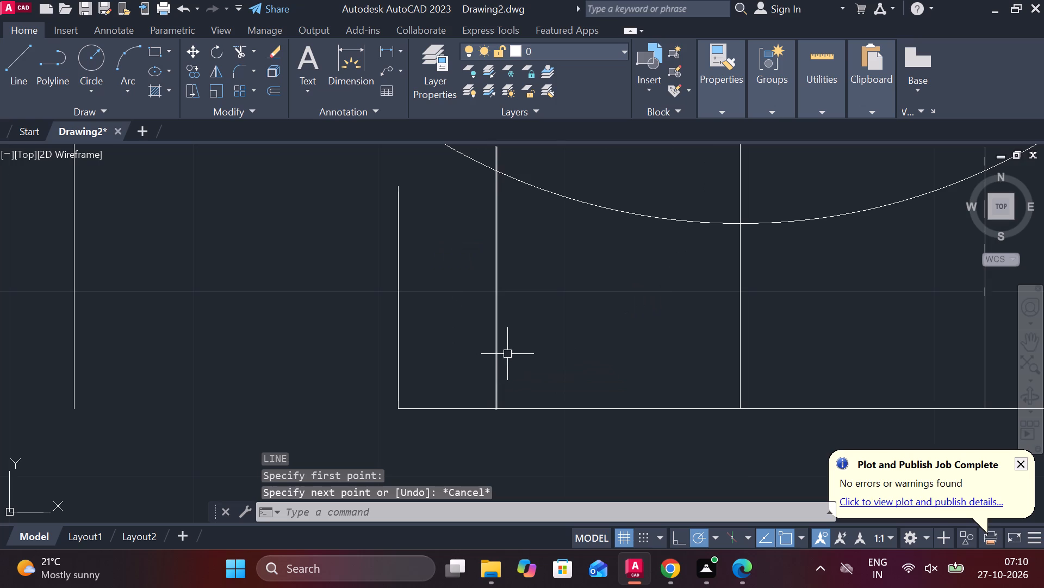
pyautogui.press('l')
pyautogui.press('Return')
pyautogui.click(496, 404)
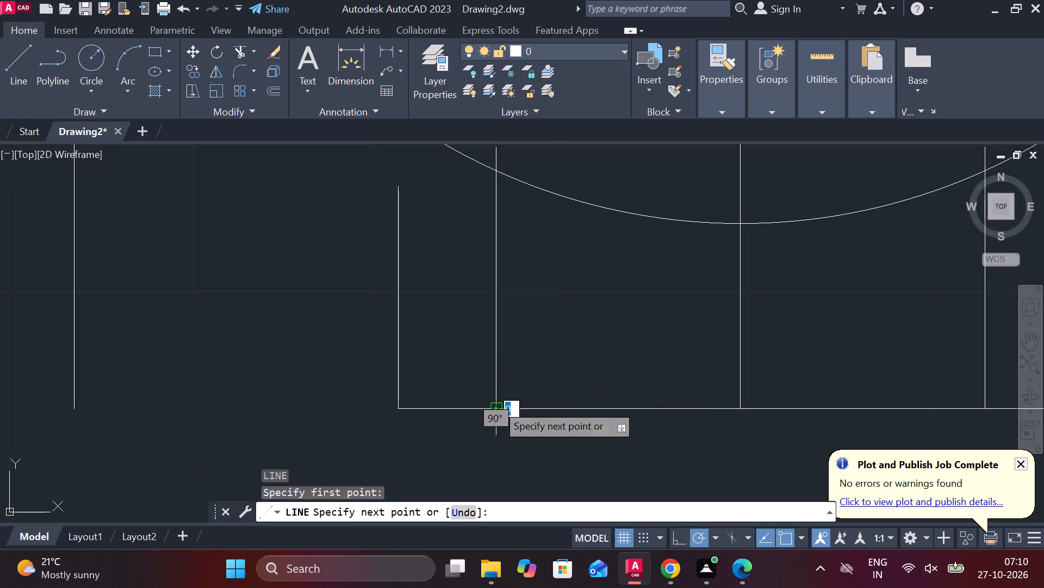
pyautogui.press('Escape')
# Draw a horizontal line joining the top ends of the two 12-unit side lines.
pyautogui.press('l')
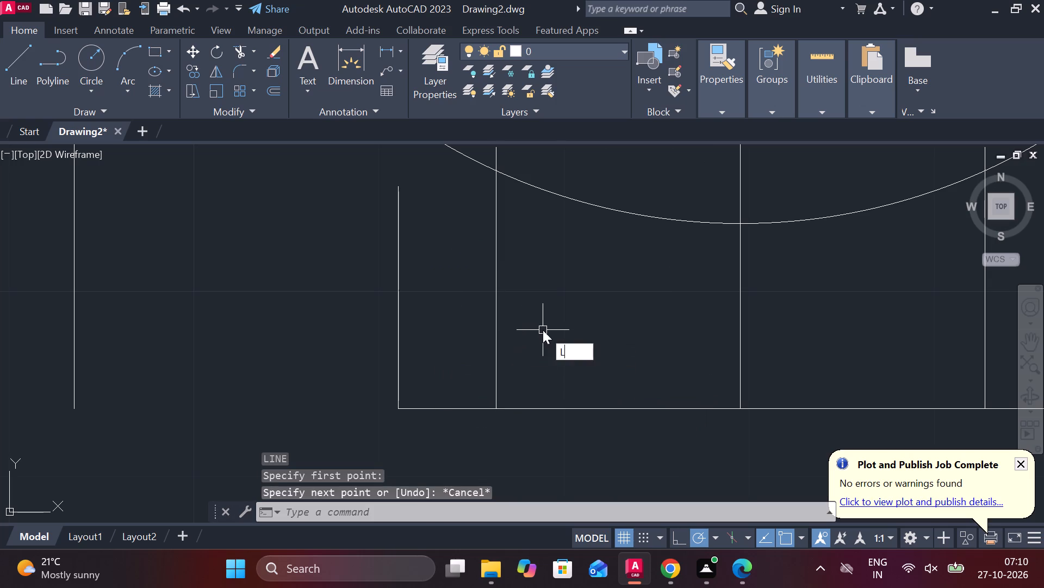
pyautogui.press('Return')
pyautogui.click(399, 192)
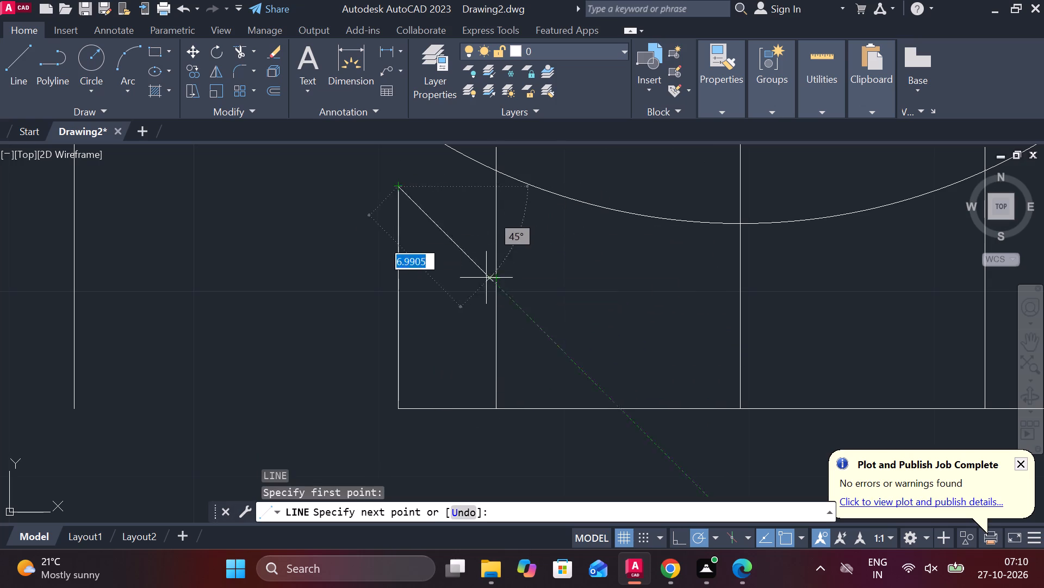
pyautogui.moveTo(590, 244); pyautogui.dragTo(463, 289, button='middle')
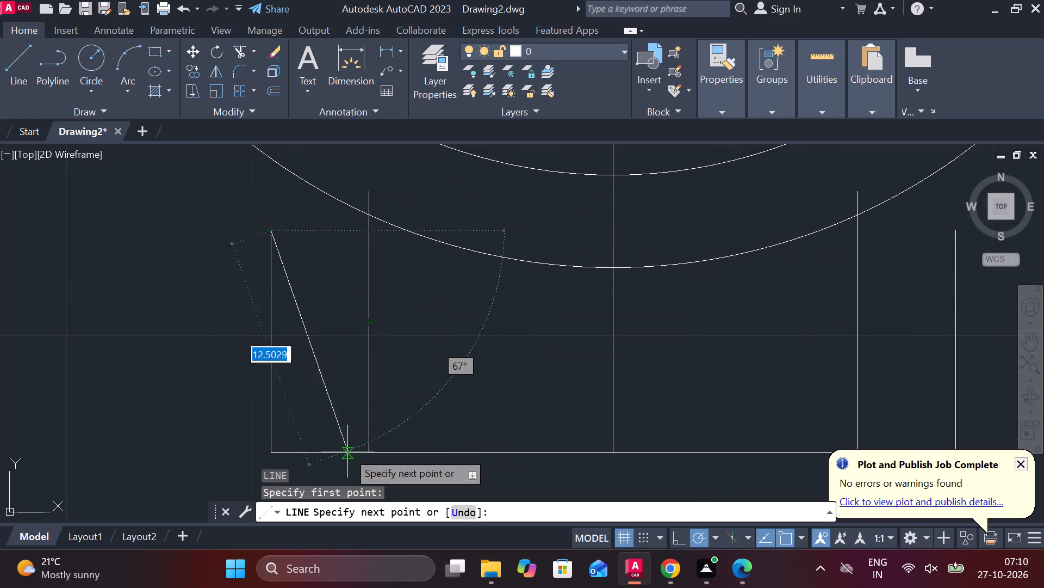
pyautogui.scroll(-1, 721, 275)
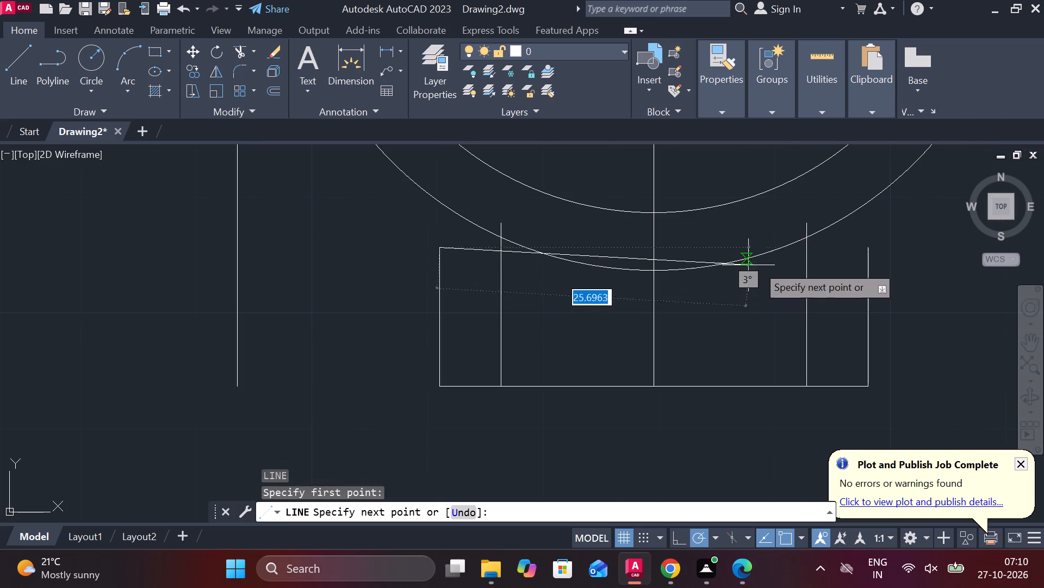
pyautogui.click(872, 247)
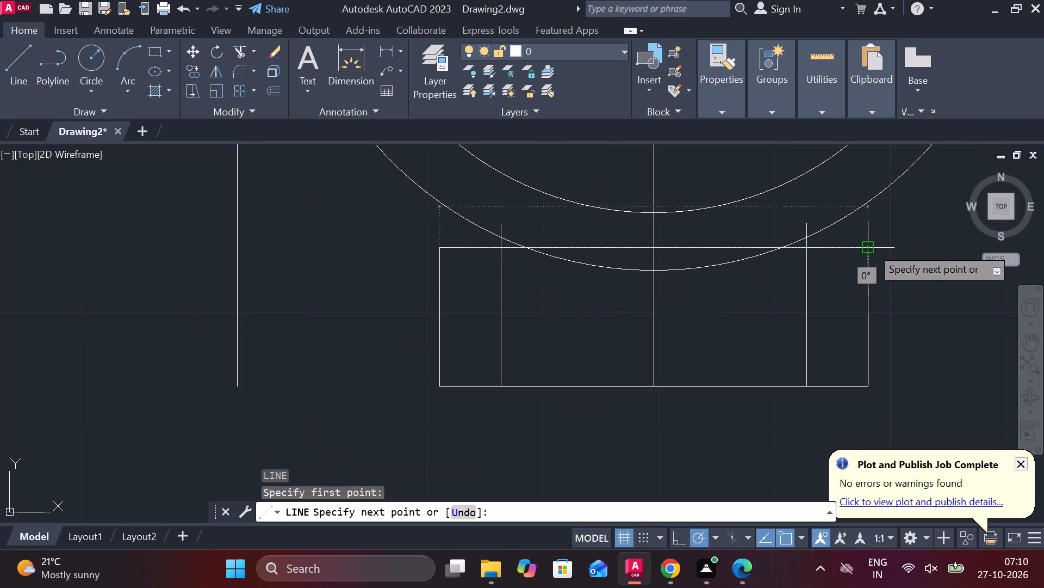
pyautogui.press('Escape')
# Trim both inner vertical lines down to the horizontal top line, and trim away the outer circle's arc below that line.
pyautogui.write('TR')
pyautogui.press('space')
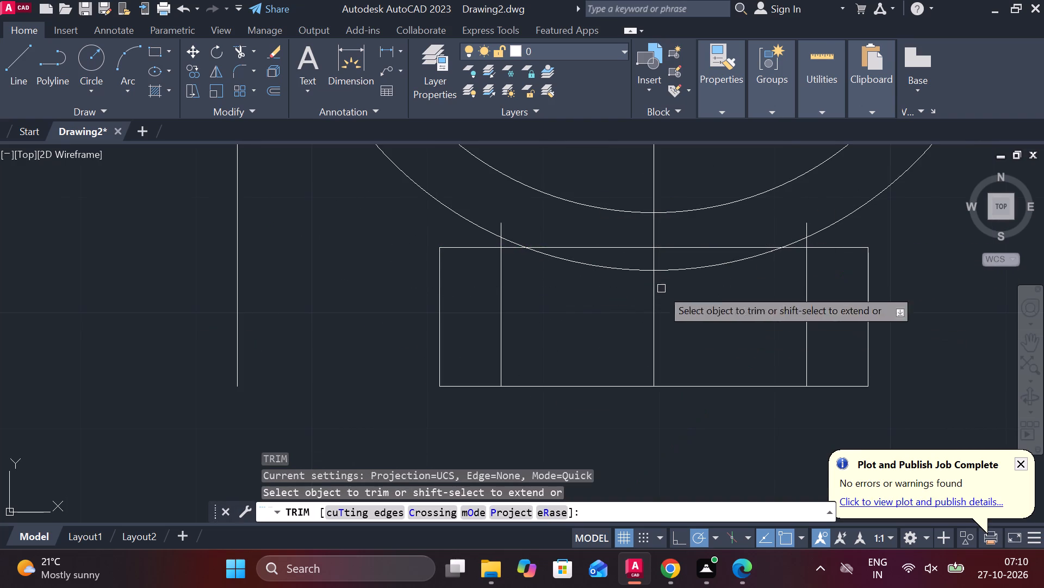
pyautogui.click(502, 222)
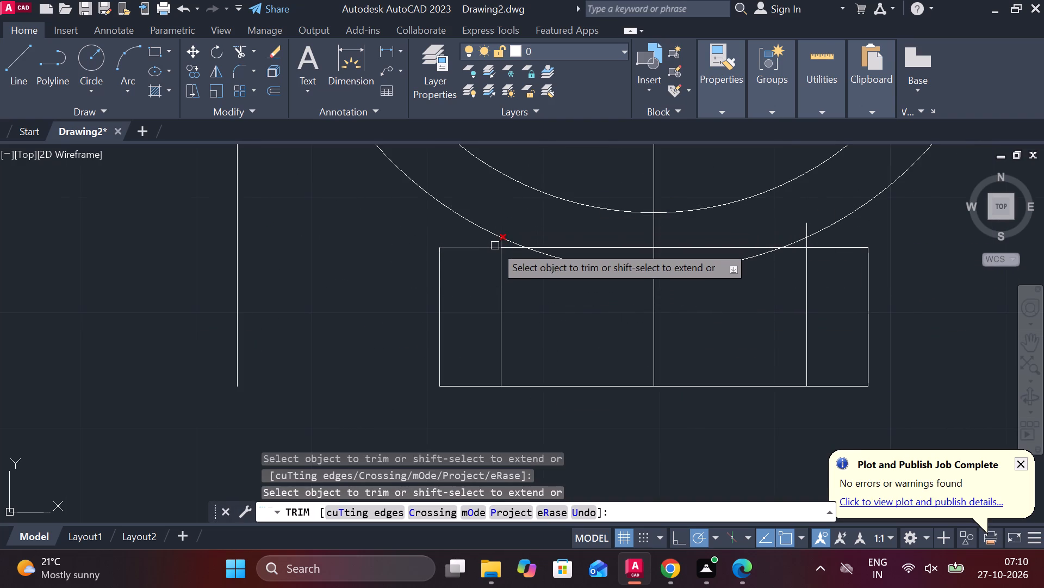
pyautogui.scroll(2, 503, 243)
pyautogui.click(499, 243)
pyautogui.scroll(-2, 516, 260)
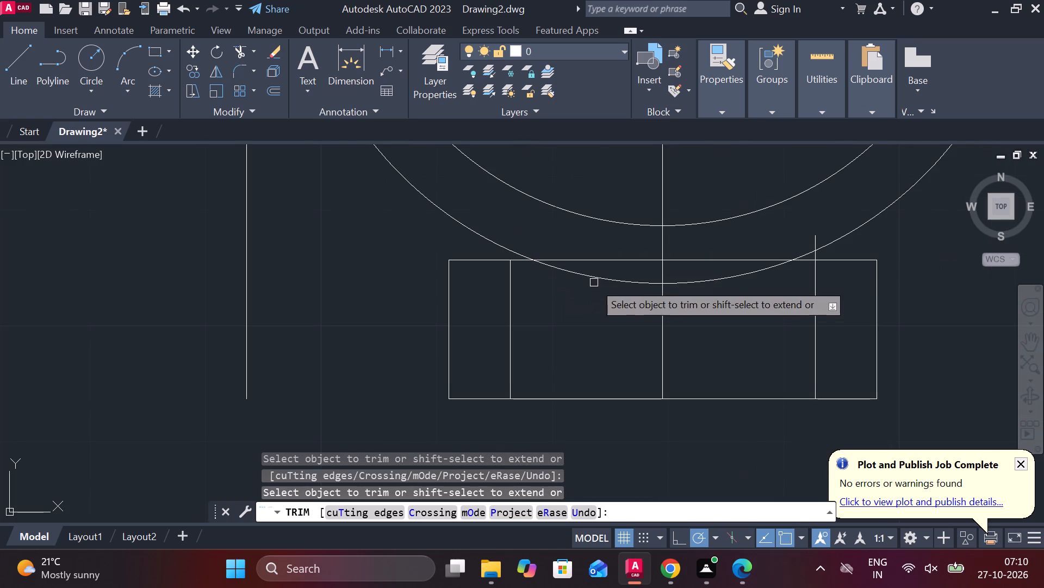
pyautogui.click(602, 268)
pyautogui.click(601, 283)
pyautogui.click(711, 275)
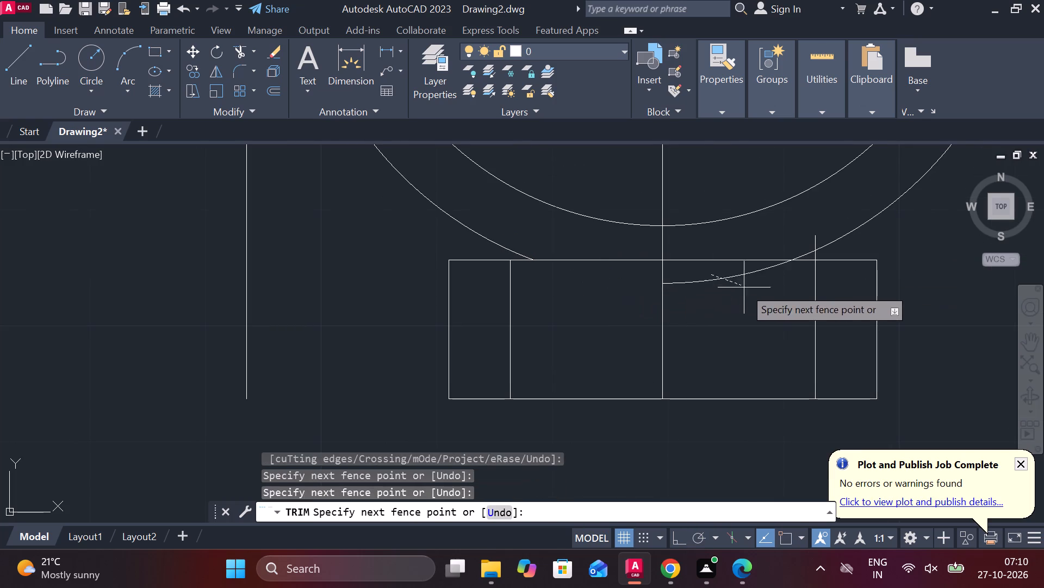
pyautogui.click(763, 293)
pyautogui.click(819, 241)
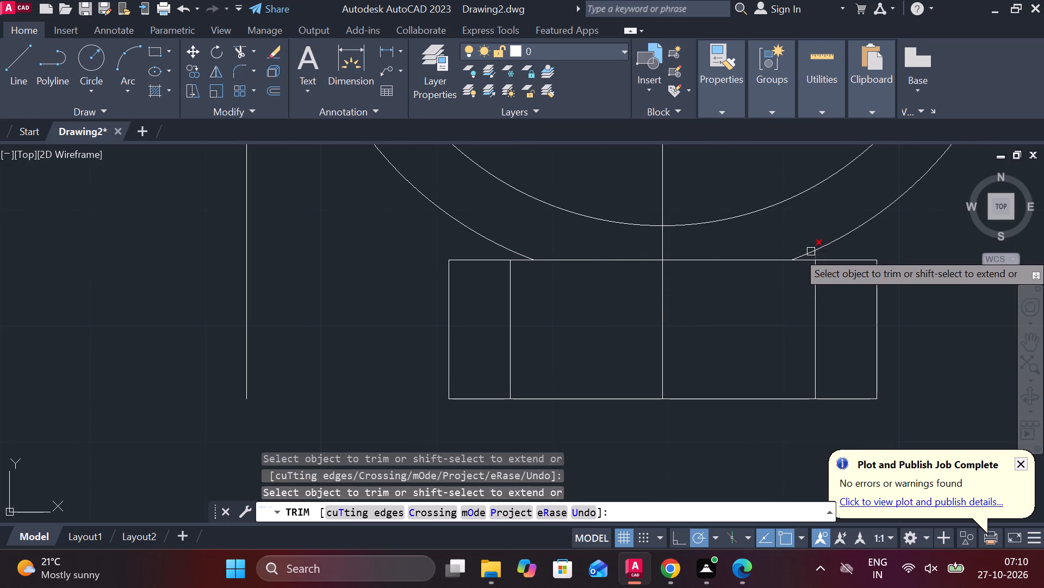
pyautogui.scroll(2, 839, 258)
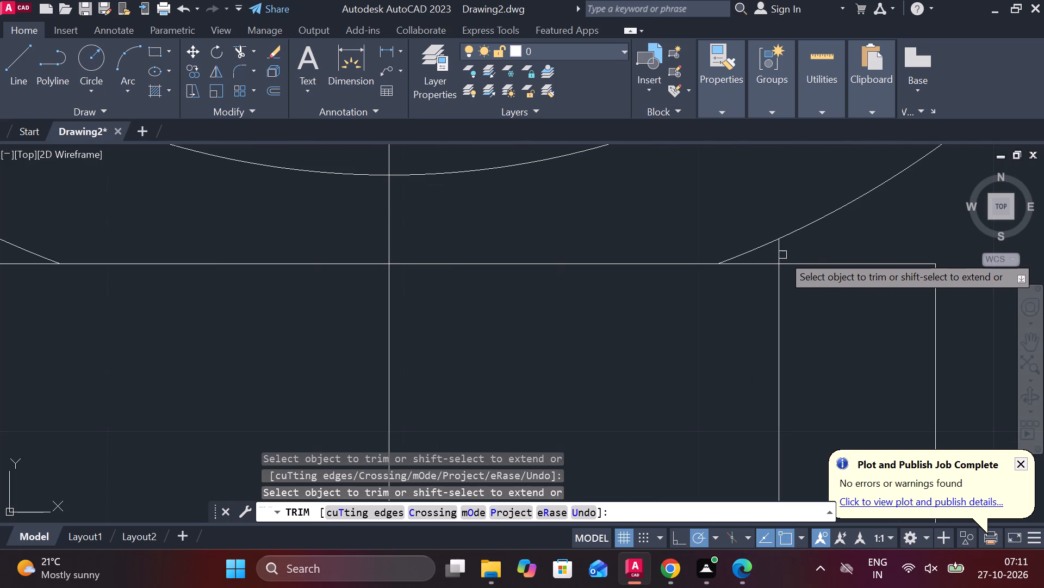
pyautogui.click(777, 256)
pyautogui.scroll(-2, 691, 298)
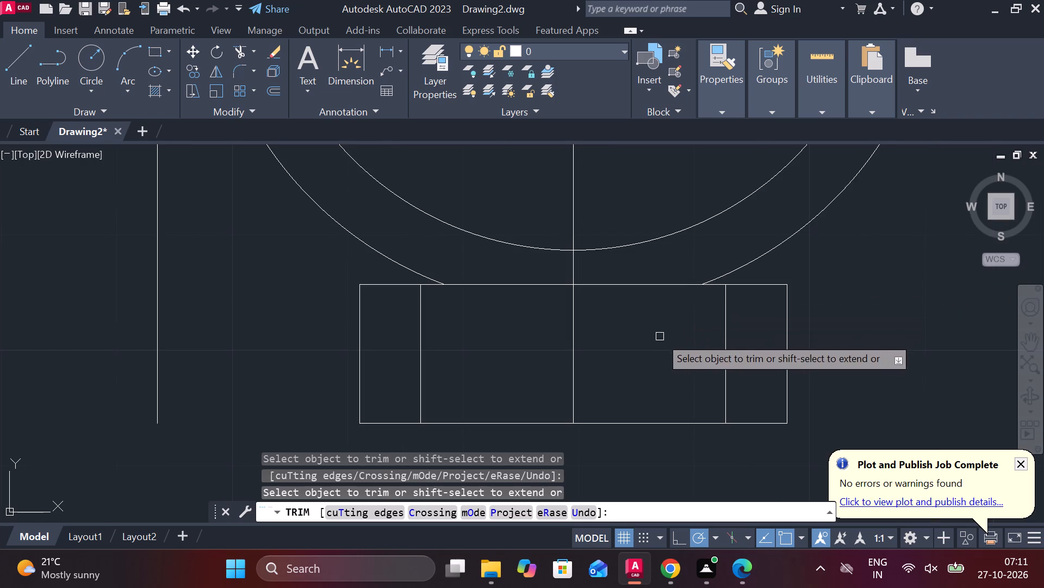
pyautogui.press('Escape')
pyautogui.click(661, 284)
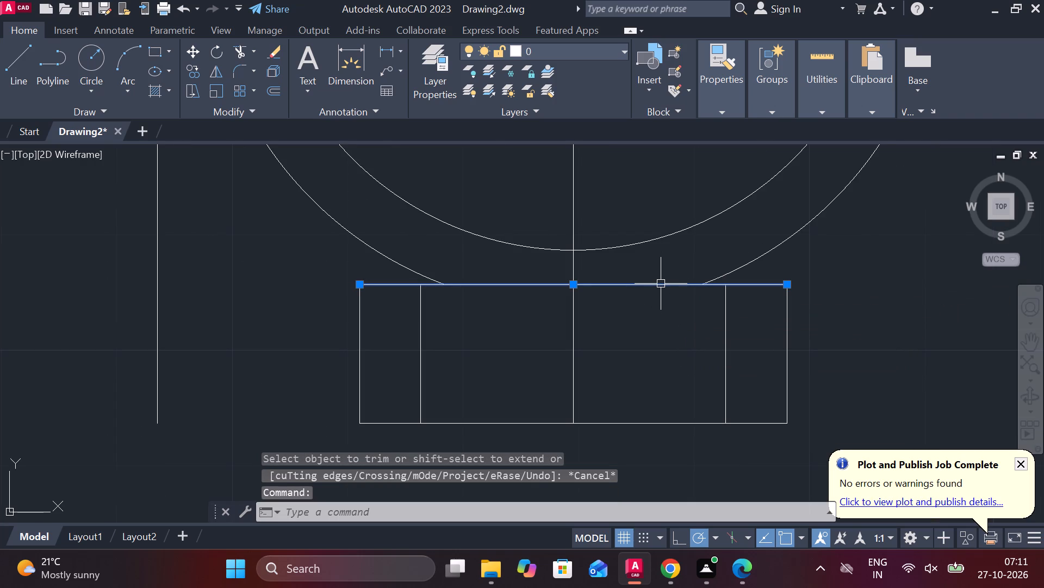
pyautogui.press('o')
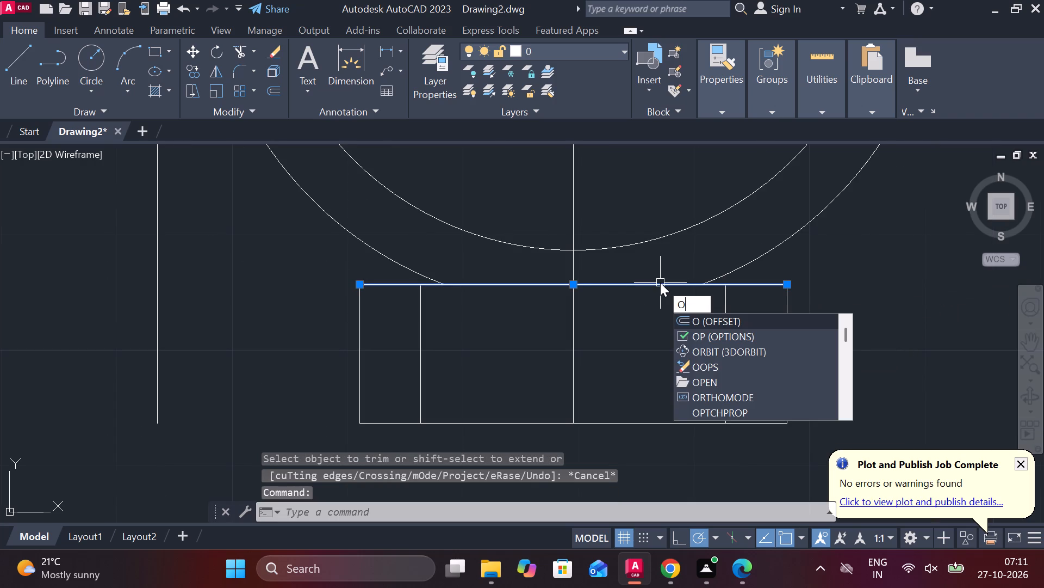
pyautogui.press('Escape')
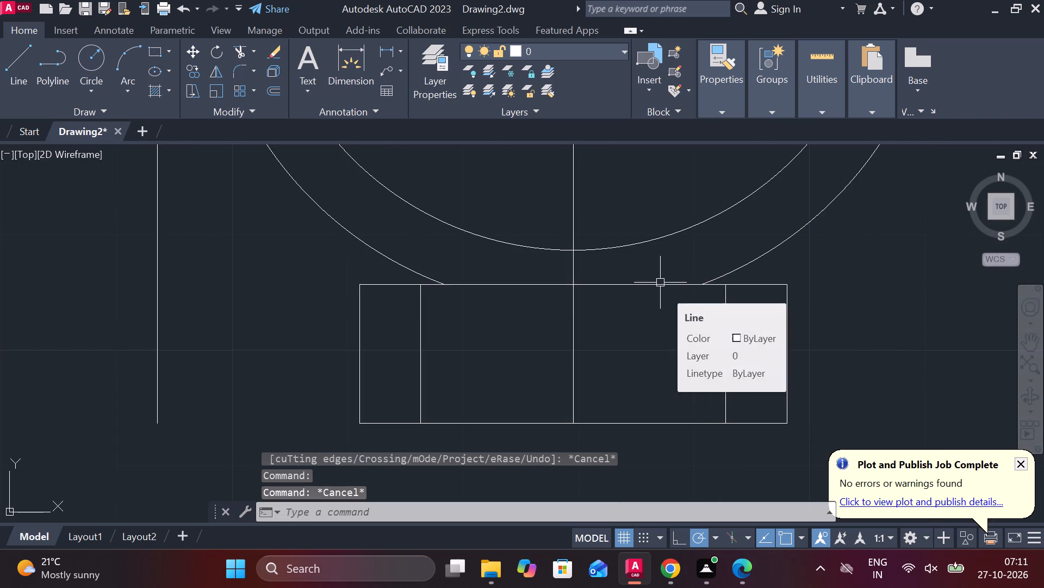
# Trim the horizontal top line's two end portions between the inner vertical lines and the 12-unit side lines.
pyautogui.press('t')
pyautogui.press('r')
pyautogui.press('space')
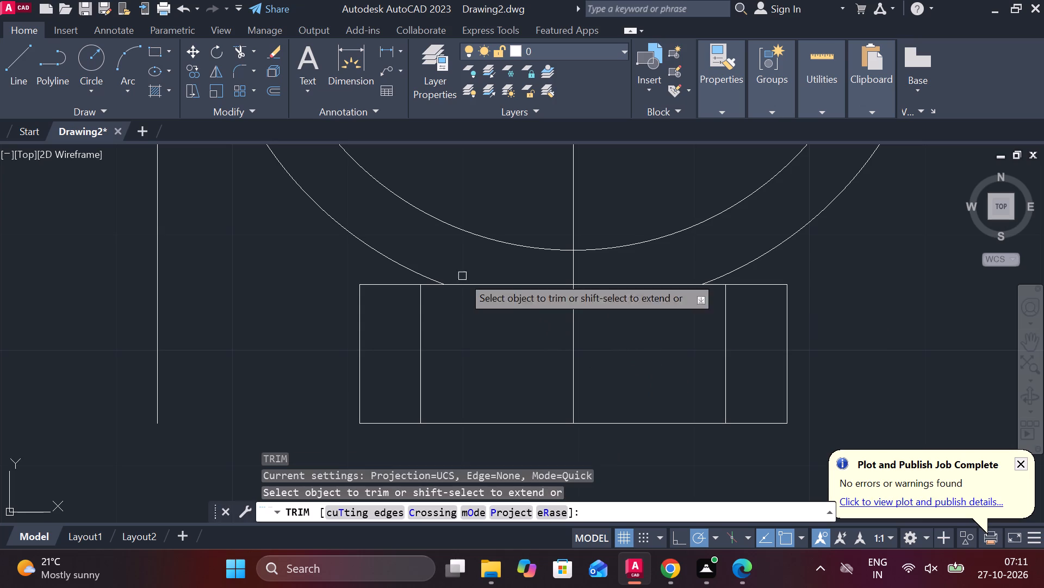
pyautogui.click(389, 284)
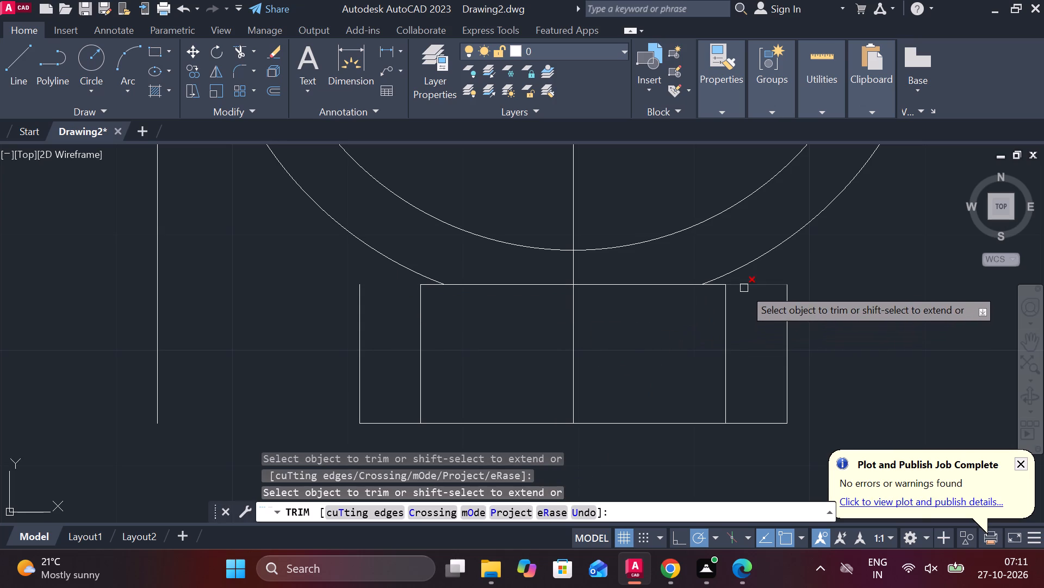
pyautogui.click(744, 288)
pyautogui.press('Escape')
# Offset the horizontal line between the tops of the inner verticals 12 units upward.
pyautogui.click(679, 283)
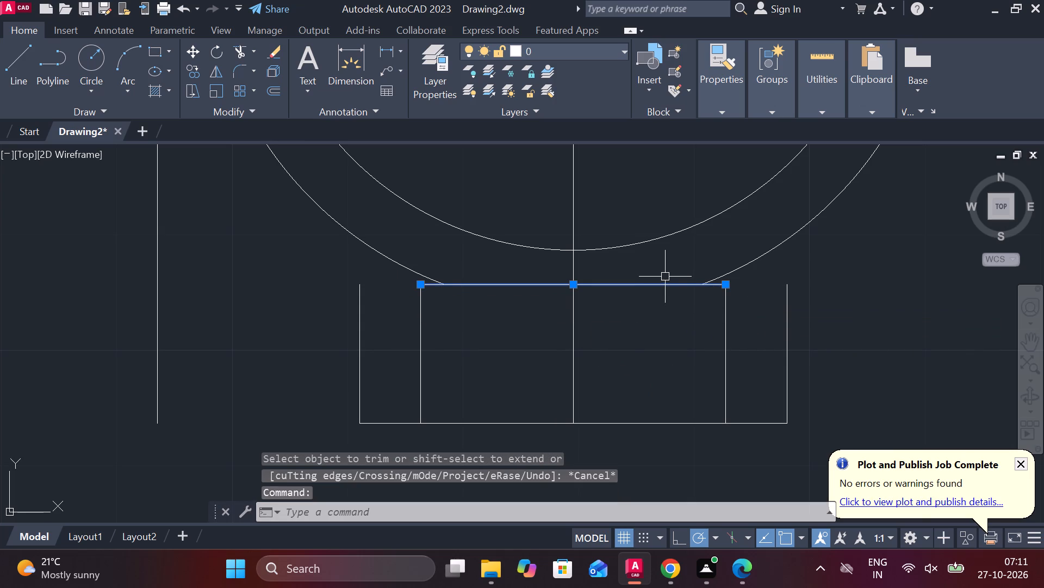
pyautogui.press('o')
pyautogui.press('Return')
pyautogui.press('Return')
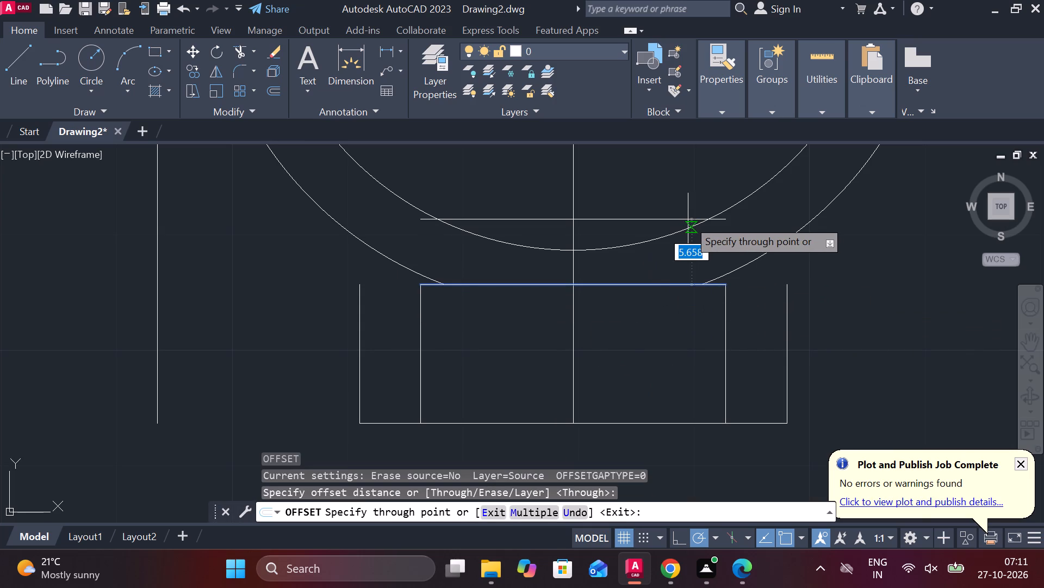
pyautogui.write('12')
pyautogui.press('space')
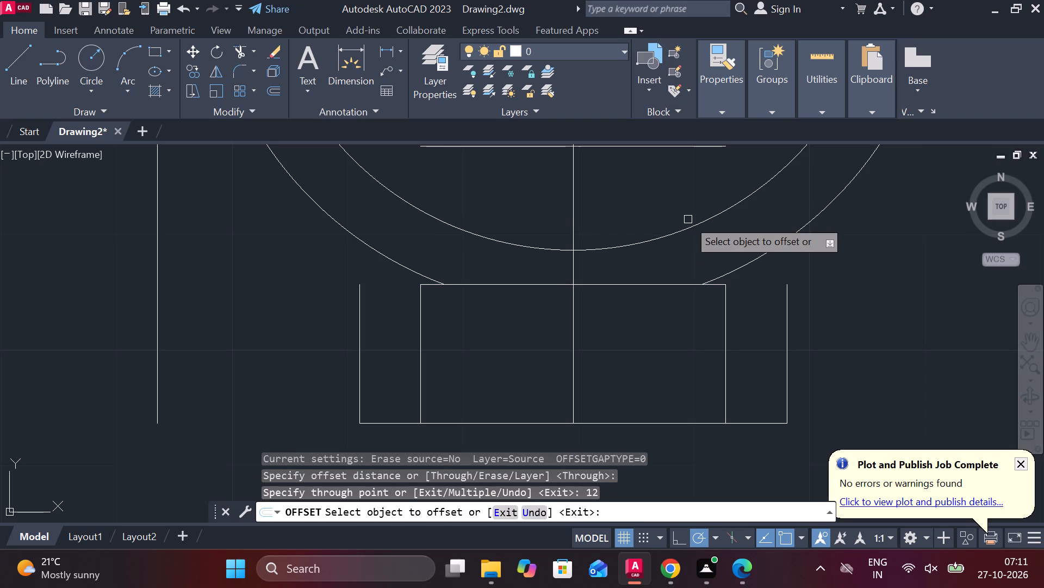
pyautogui.scroll(-1, 584, 192)
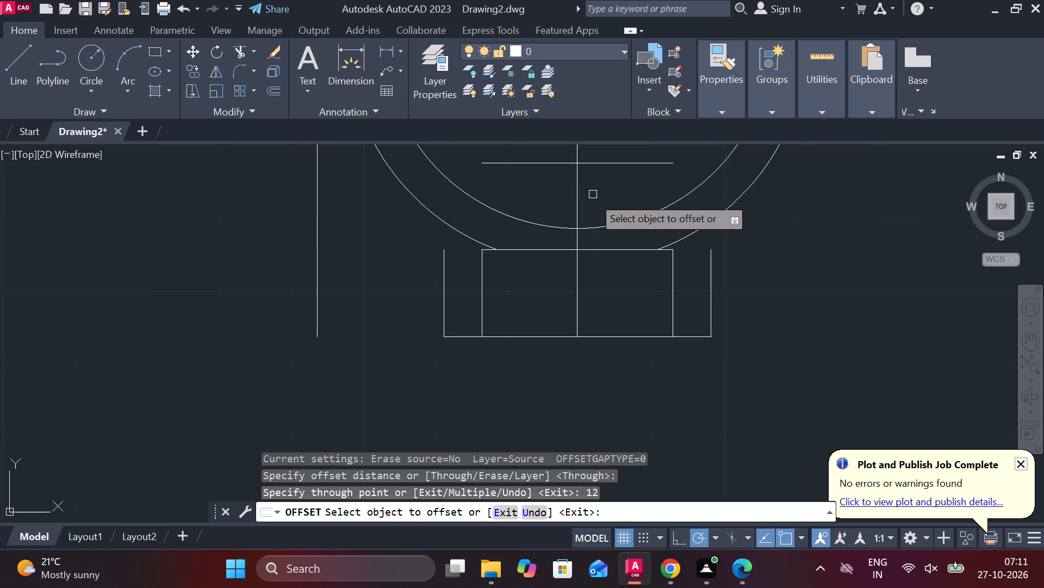
pyautogui.moveTo(576, 226); pyautogui.dragTo(537, 259, button='middle')
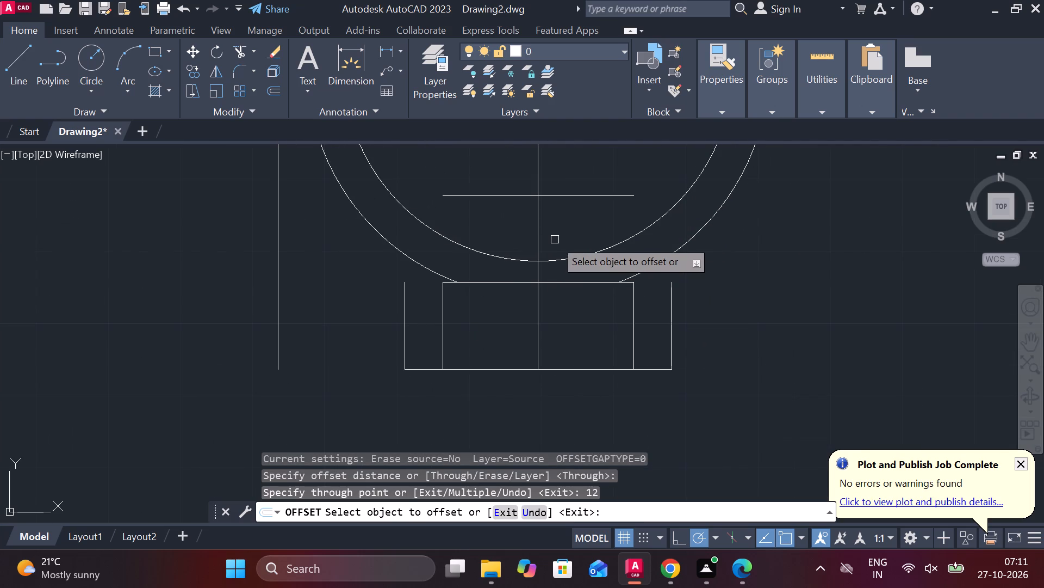
pyautogui.press('Escape')
# Draw a 12-unit vertical line from the new horizontal line's midpoint down to the midpoint of the horizontal line below.
pyautogui.press('l')
pyautogui.press('Return')
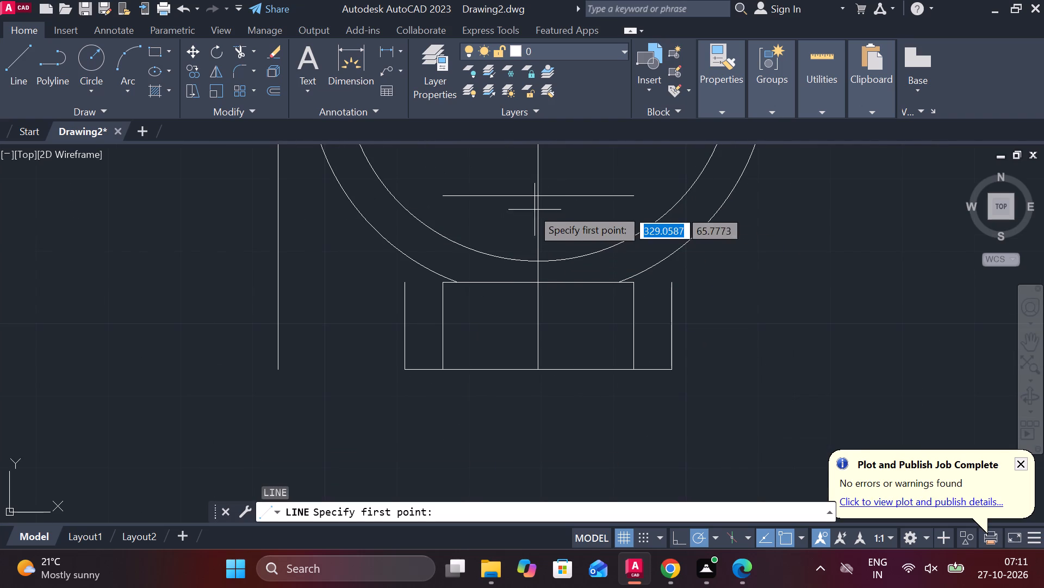
pyautogui.click(542, 191)
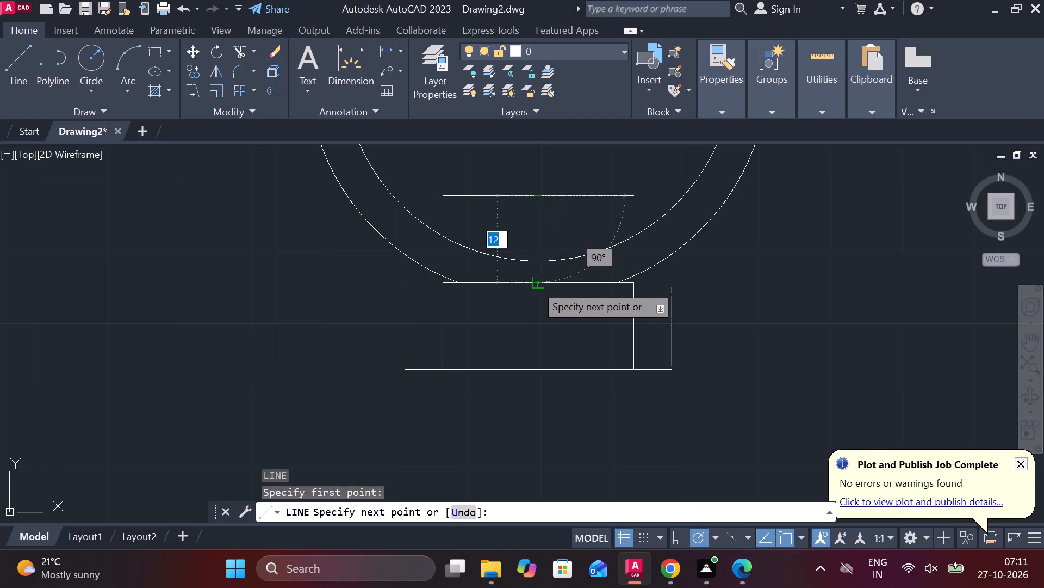
pyautogui.click(535, 285)
pyautogui.press('Escape')
# Offset the new 12-unit centre line 10 units to each side.
pyautogui.click(536, 234)
pyautogui.press('o')
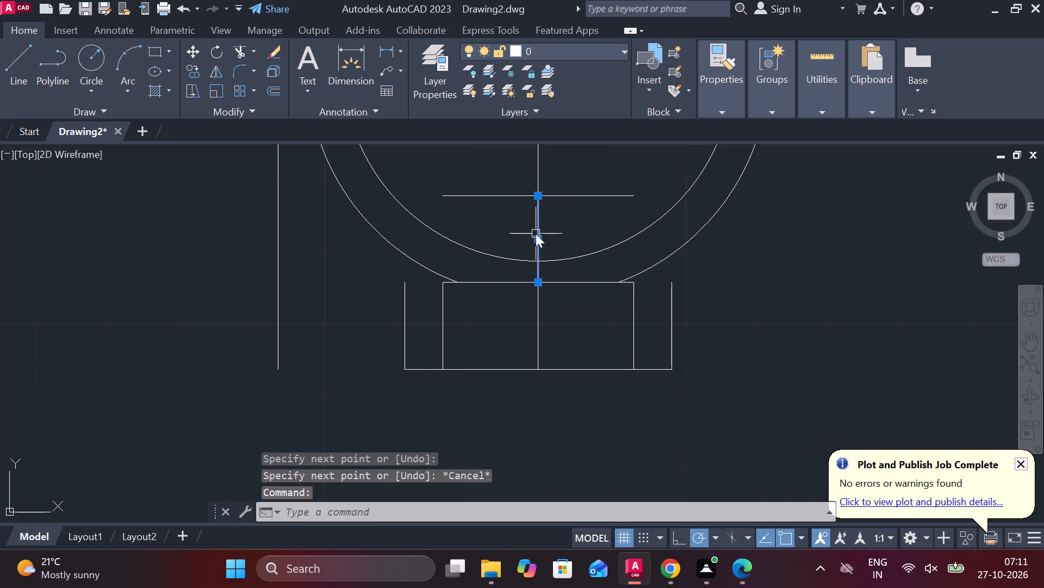
pyautogui.press('Return')
pyautogui.press('Return')
pyautogui.write('10')
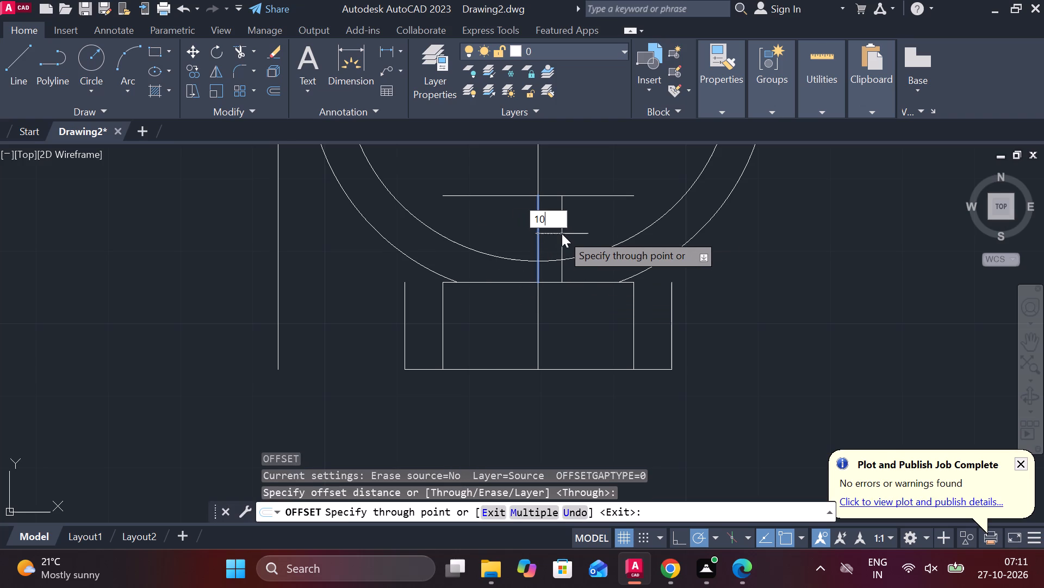
pyautogui.press('Return')
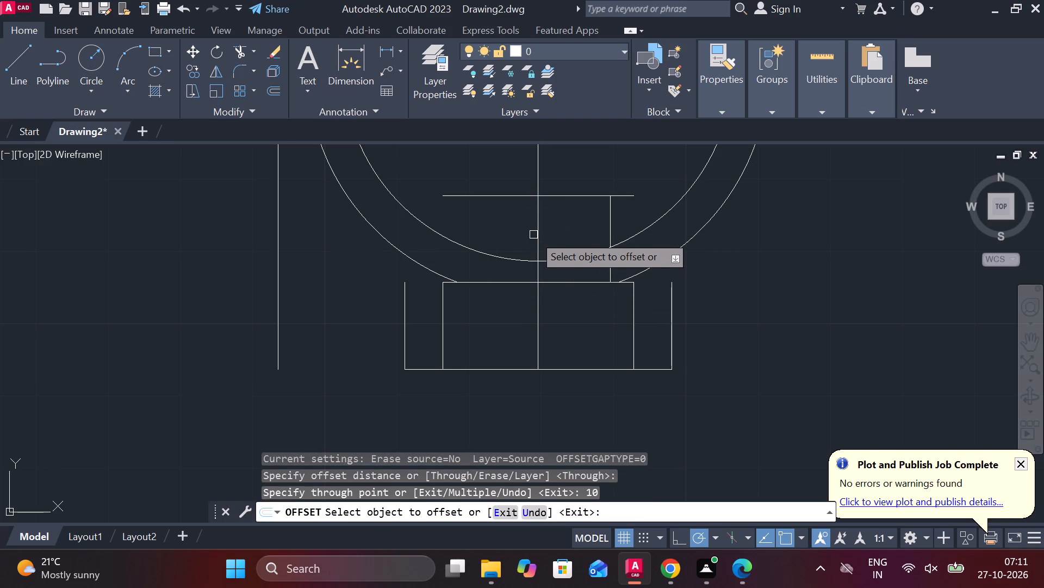
pyautogui.click(533, 235)
pyautogui.click(537, 230)
pyautogui.write('10')
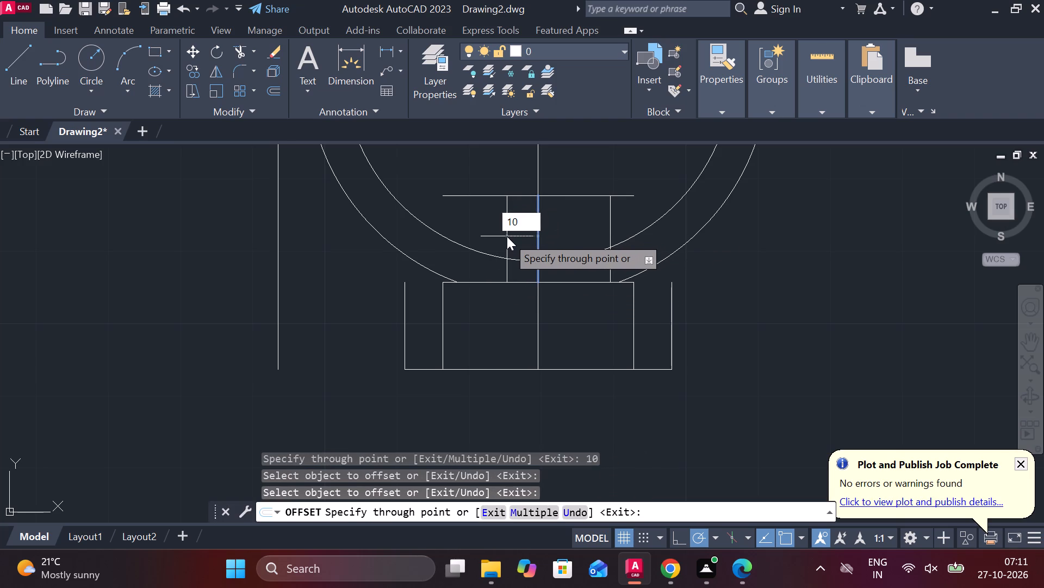
pyautogui.press('Return')
pyautogui.press('Escape')
# Trim the upper horizontal line's ends outside the two offset verticals, and trim away the inner circle's arc between those verticals.
pyautogui.write('TR')
pyautogui.press('space')
pyautogui.click(624, 195)
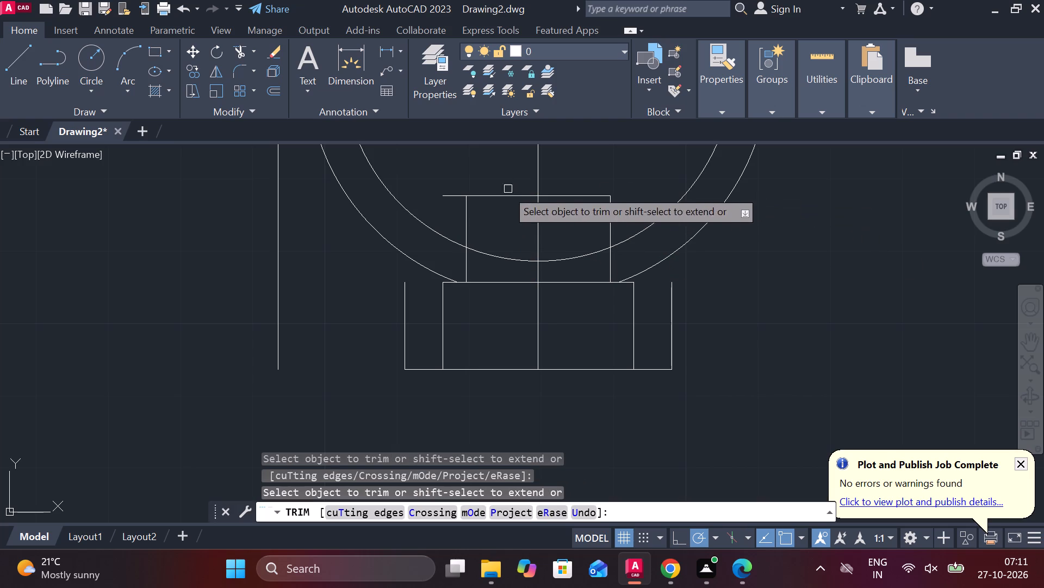
pyautogui.click(453, 193)
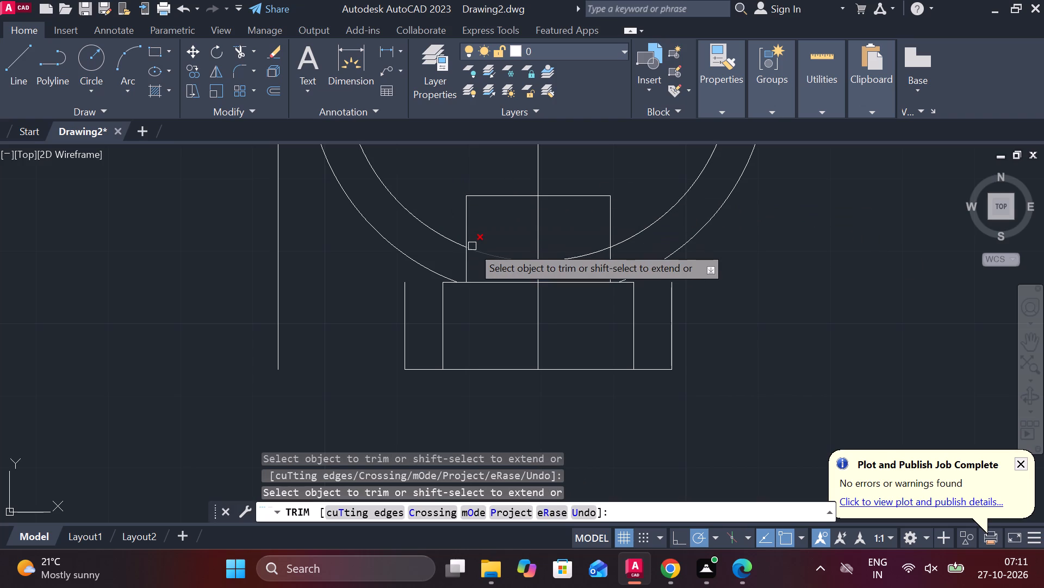
pyautogui.click(476, 251)
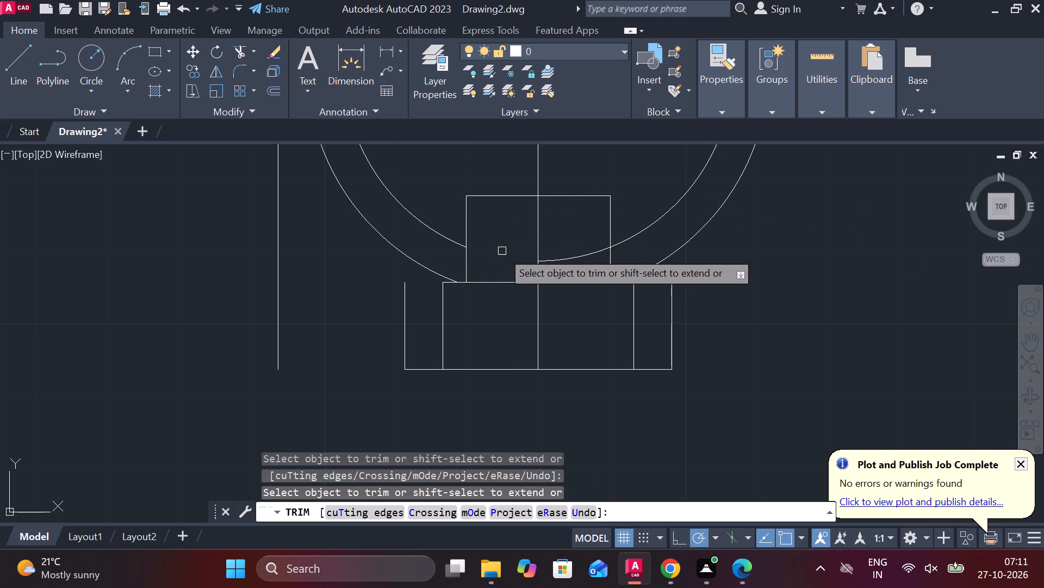
pyautogui.click(577, 261)
pyautogui.press('Escape')
# Draw a horizontal line about 13 units long from the upper horizontal line's right end outward past the inner circle.
pyautogui.press('l')
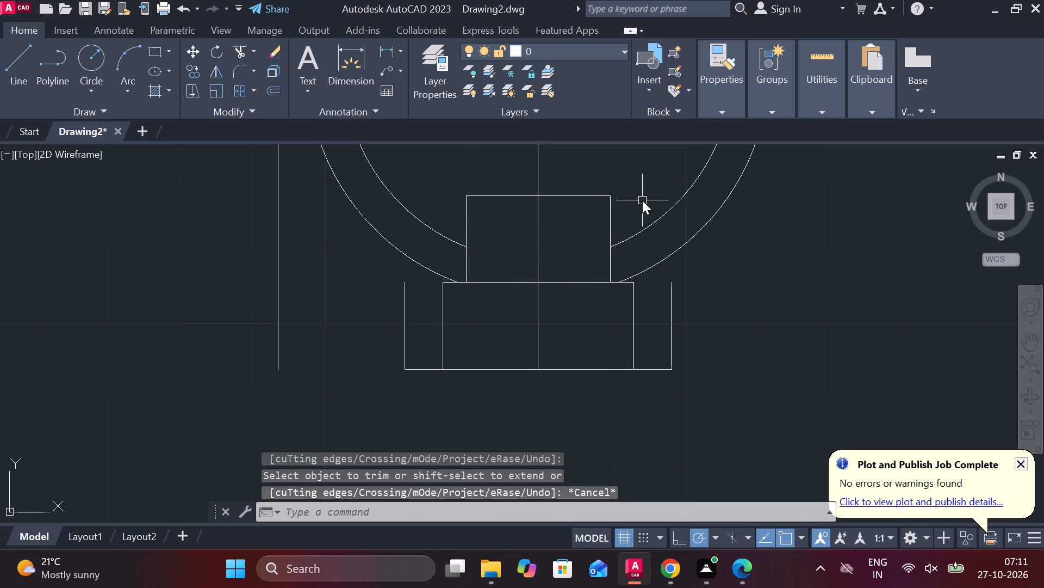
pyautogui.press('Return')
pyautogui.click(610, 195)
pyautogui.scroll(2, 705, 195)
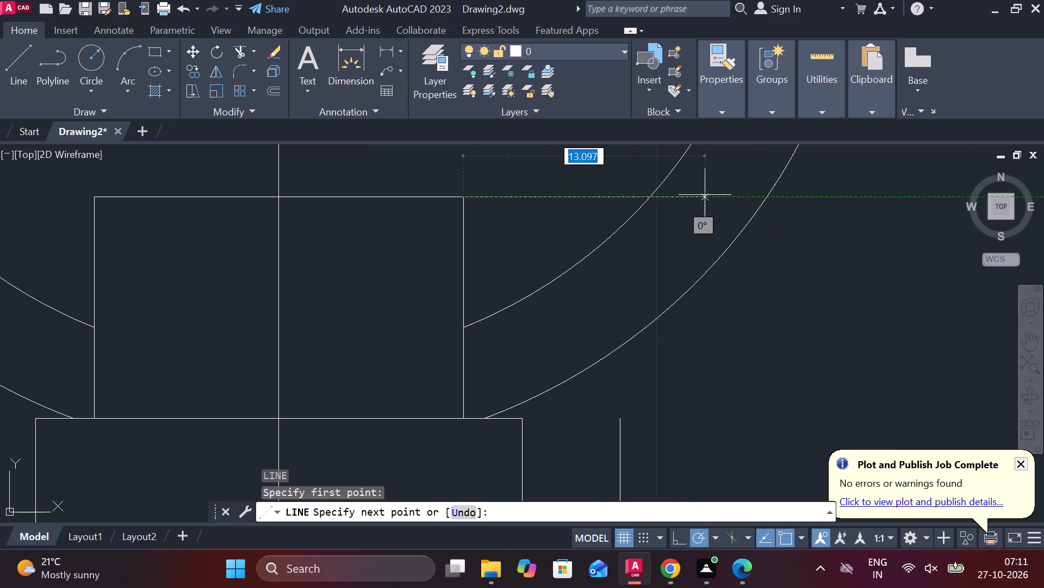
pyautogui.click(701, 190)
pyautogui.press('Escape')
# Trim the new horizontal line's end beyond the inner circle, and trim away the inner circle's right-hand arc below that line.
pyautogui.write('TR')
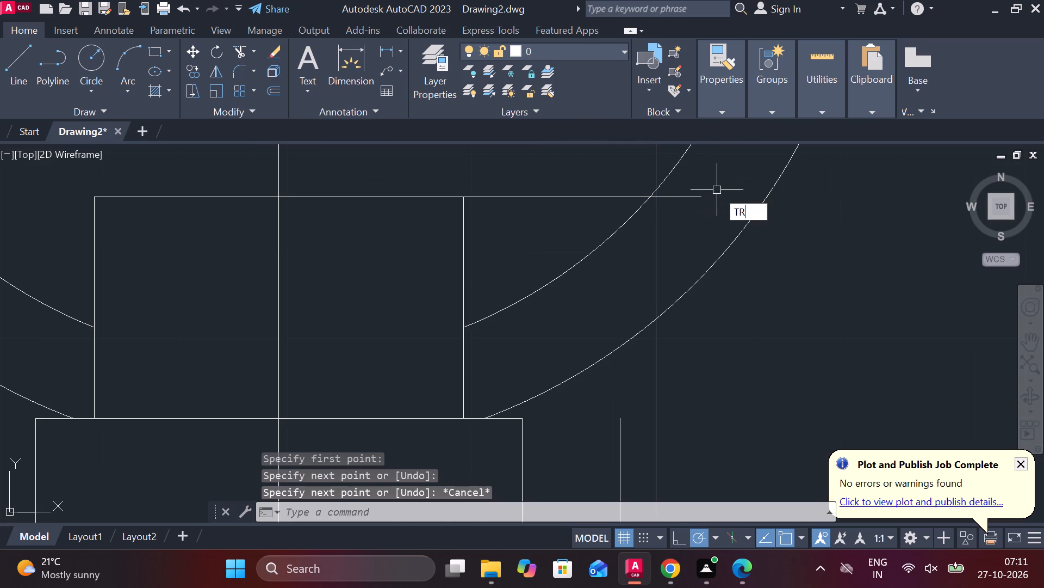
pyautogui.press('space')
pyautogui.click(695, 197)
pyautogui.click(619, 229)
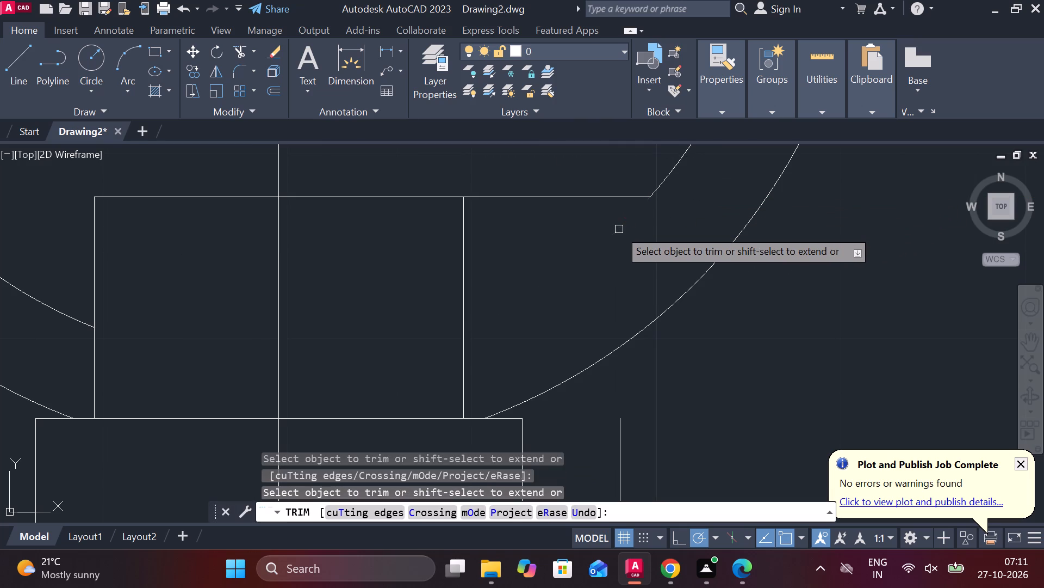
pyautogui.scroll(-1, 619, 229)
pyautogui.moveTo(619, 256); pyautogui.dragTo(667, 259, button='middle')
pyautogui.press('Escape')
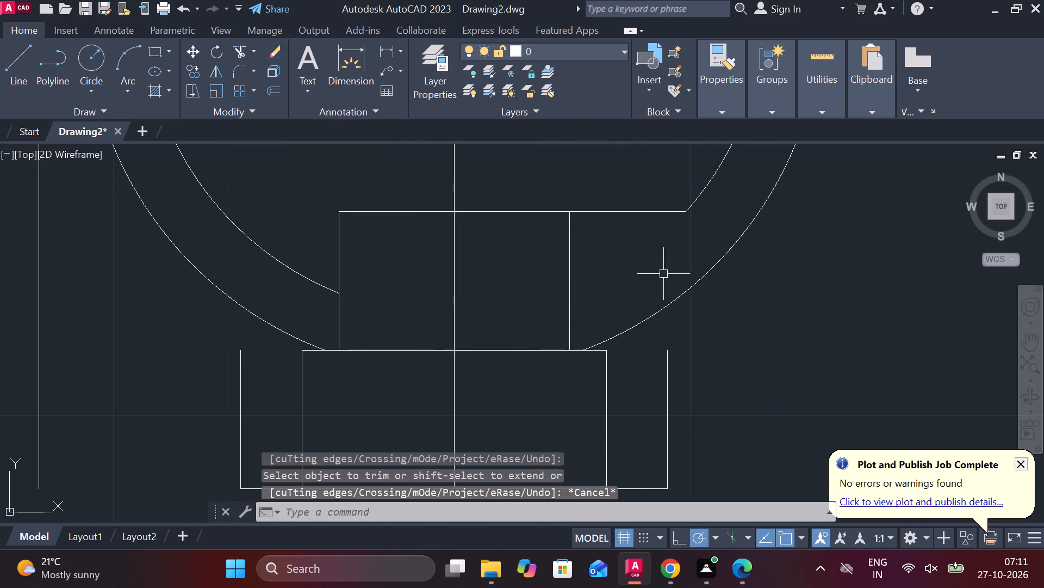
# Lengthen the upper horizontal line at its left end so it extends past the inner circle.
pyautogui.moveTo(554, 311); pyautogui.dragTo(642, 334, button='middle')
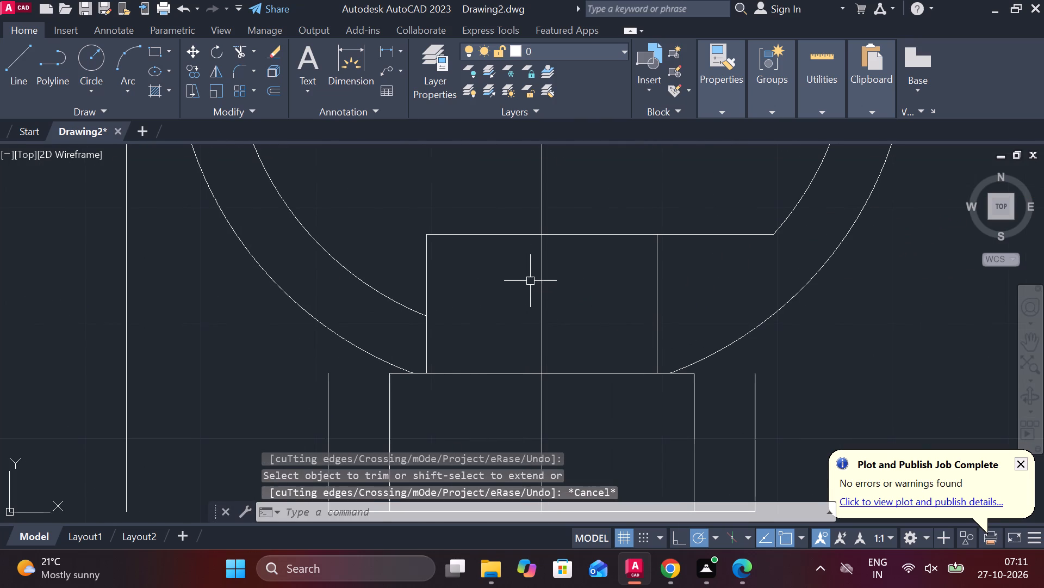
pyautogui.click(471, 235)
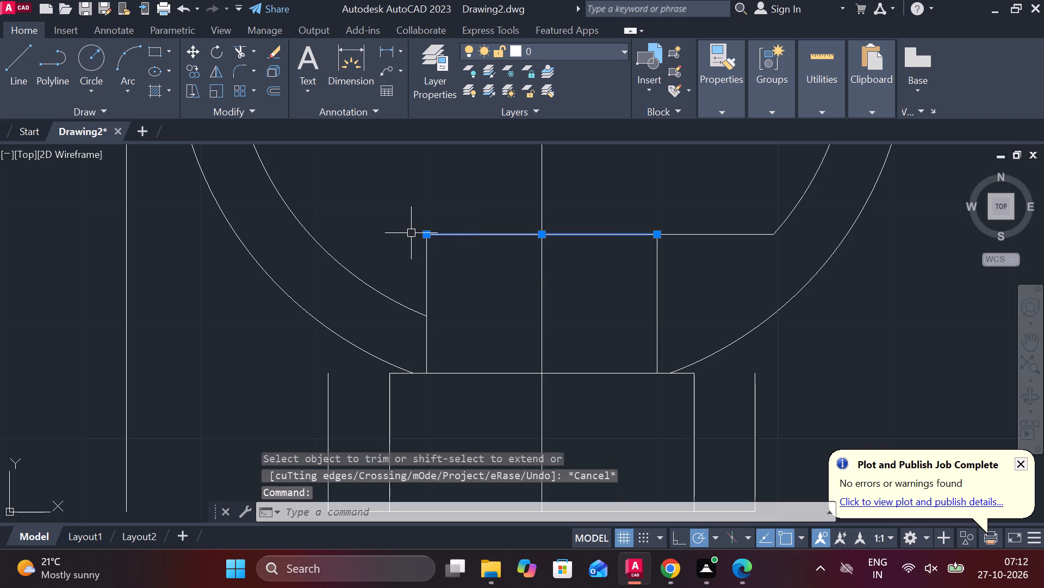
pyautogui.click(469, 278)
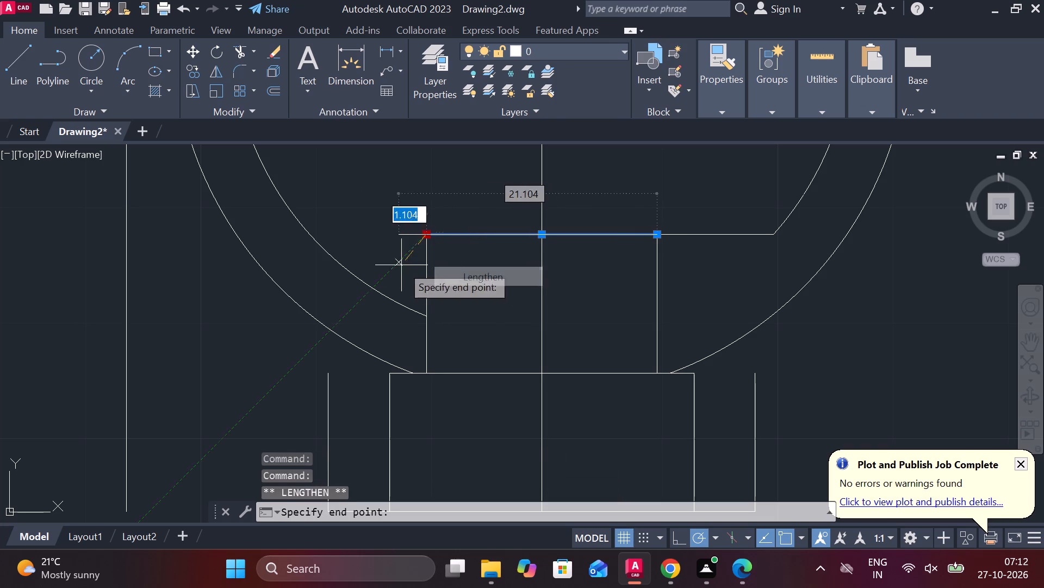
pyautogui.moveTo(429, 257); pyautogui.dragTo(692, 310, button='middle')
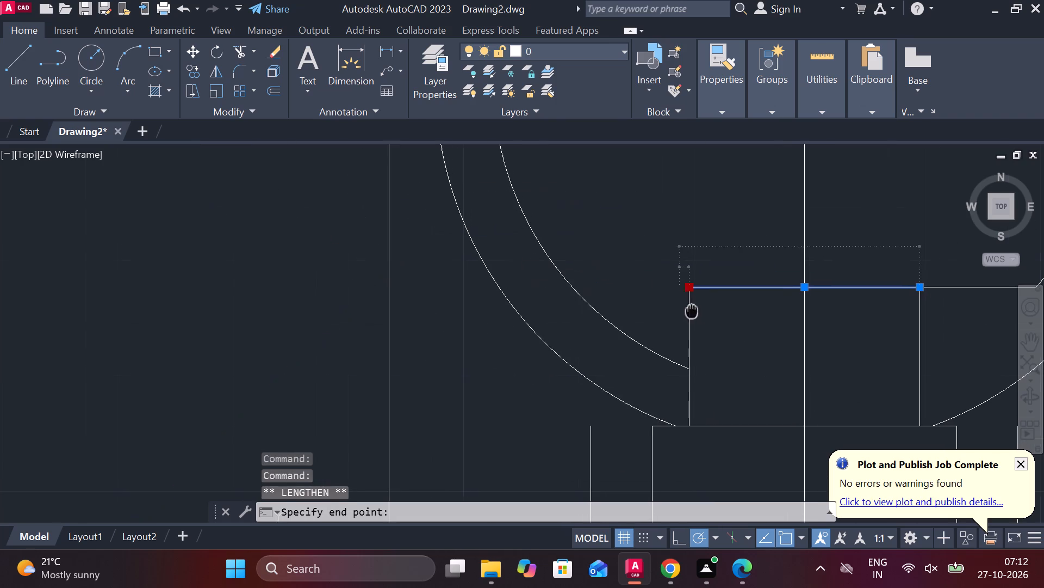
pyautogui.doubleClick(524, 275)
pyautogui.press('Escape')
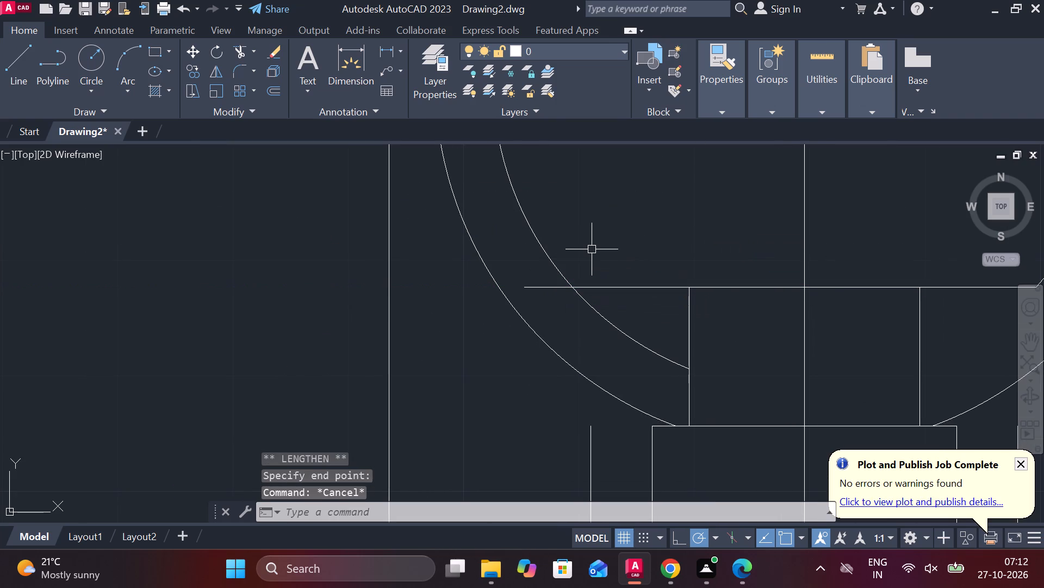
# Trim the lengthened line's end beyond the inner circle, and trim away the inner circle's left-hand arc below that line.
pyautogui.write('TR')
pyautogui.press('space')
pyautogui.click(550, 289)
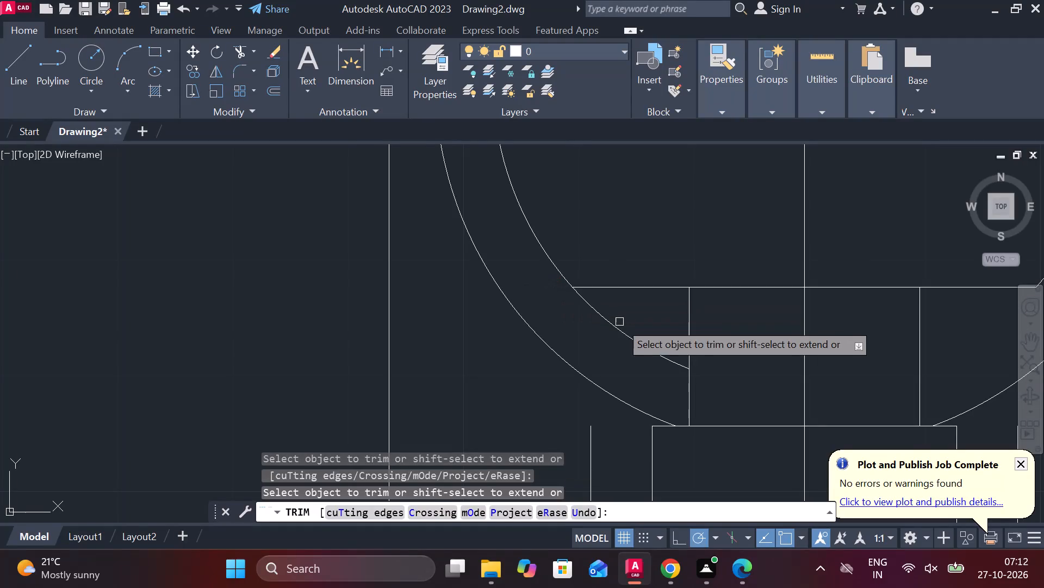
pyautogui.click(620, 323)
pyautogui.click(605, 326)
pyautogui.scroll(-2, 605, 326)
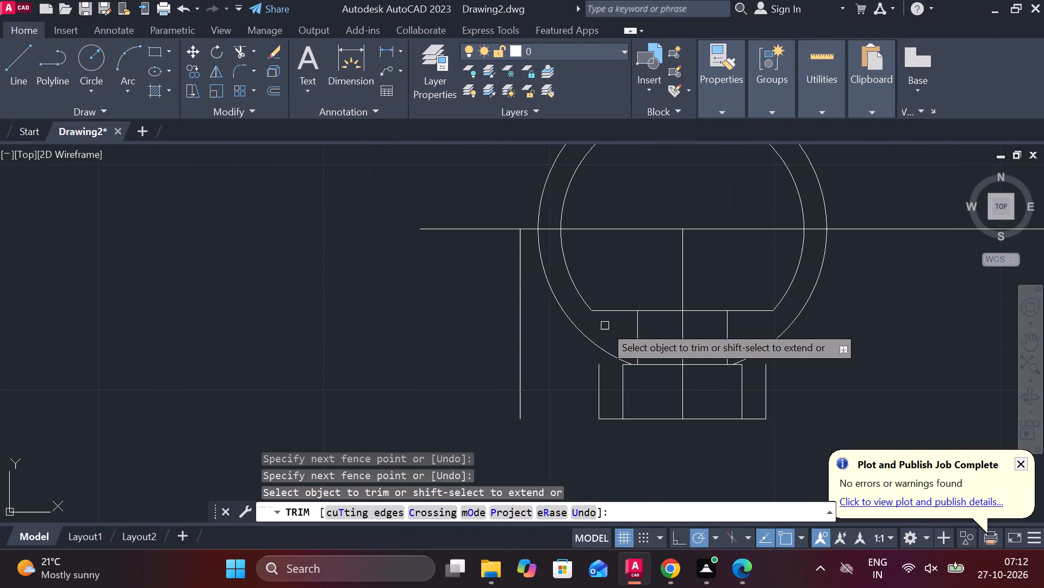
pyautogui.moveTo(605, 326); pyautogui.dragTo(550, 343, button='middle')
pyautogui.moveTo(768, 376); pyautogui.dragTo(743, 376, button='middle')
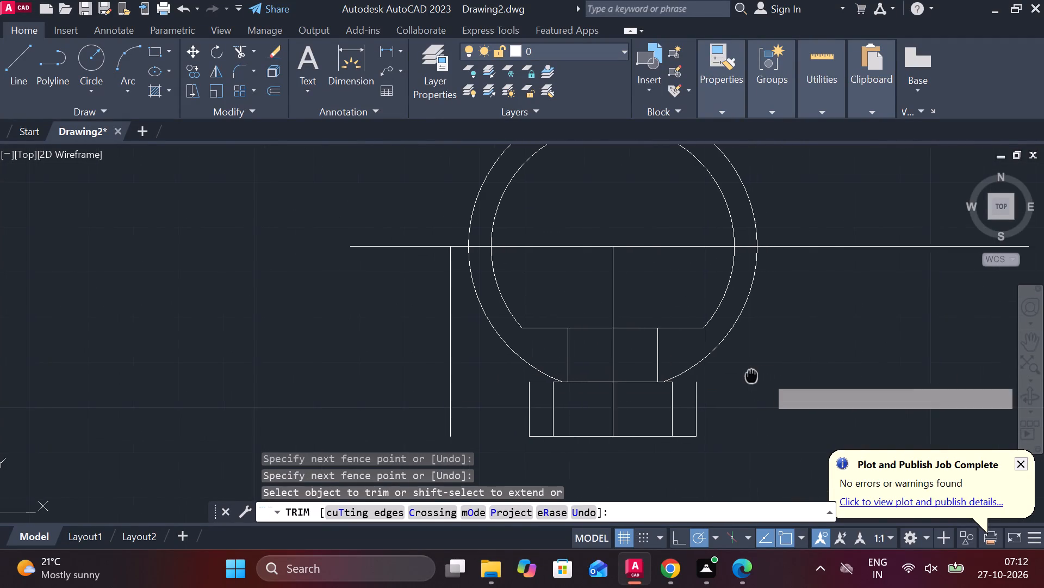
pyautogui.moveTo(743, 376); pyautogui.dragTo(641, 410, button='middle')
pyautogui.moveTo(661, 375); pyautogui.dragTo(667, 372, button='middle')
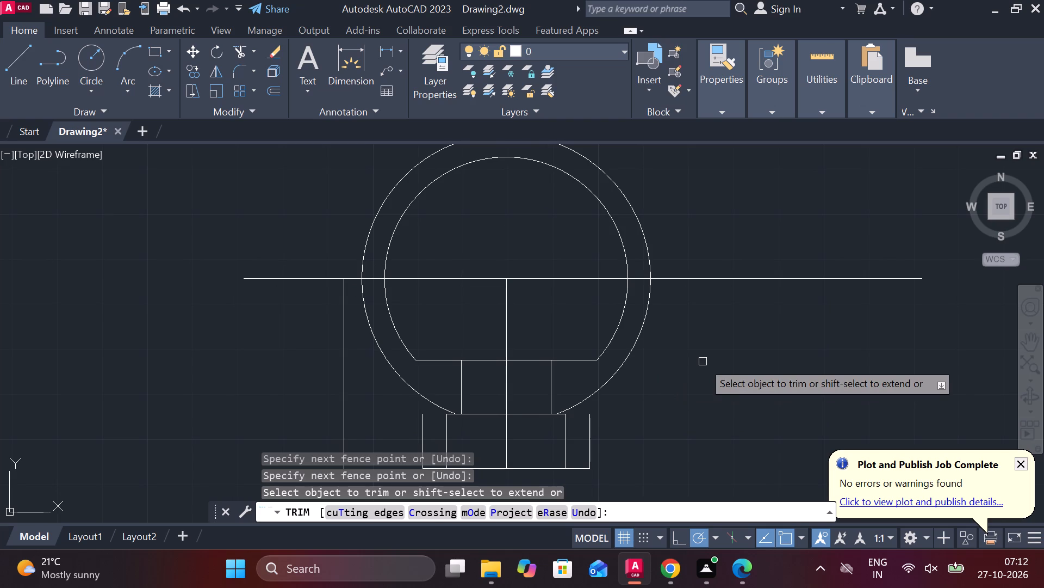
pyautogui.moveTo(696, 365); pyautogui.dragTo(706, 337, button='middle')
pyautogui.press('Escape')
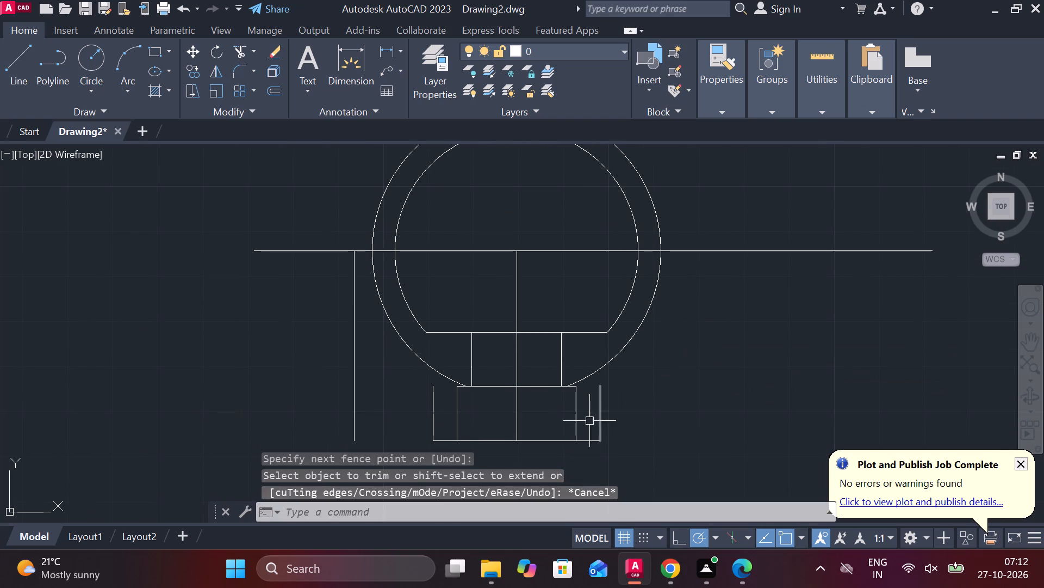
# Offset the profile's bottom base line 70 units upward.
pyautogui.click(555, 440)
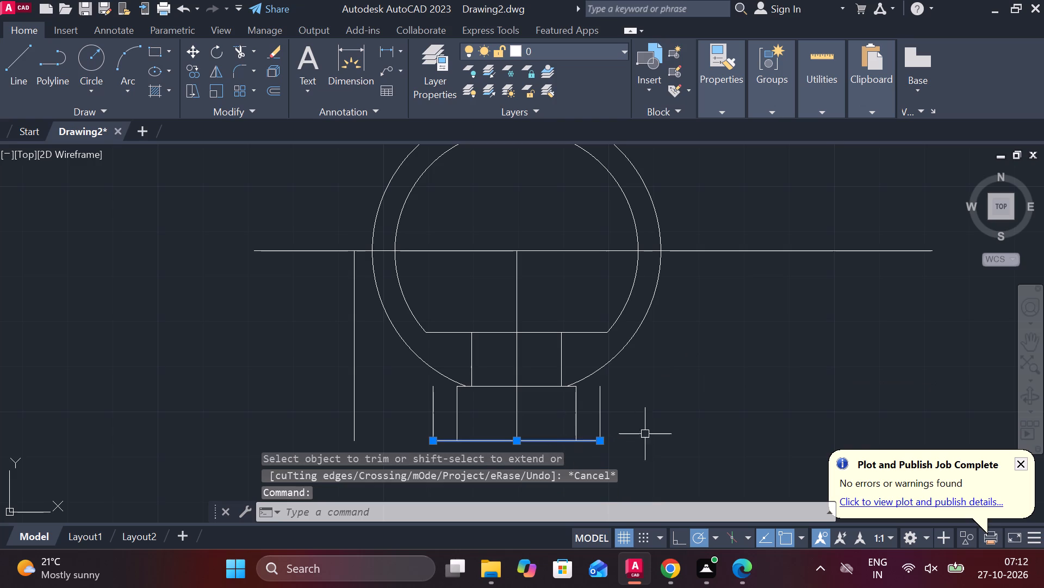
pyautogui.press('o')
pyautogui.press('Return')
pyautogui.press('Return')
pyautogui.write('70')
pyautogui.press('Return')
pyautogui.scroll(-2, 661, 399)
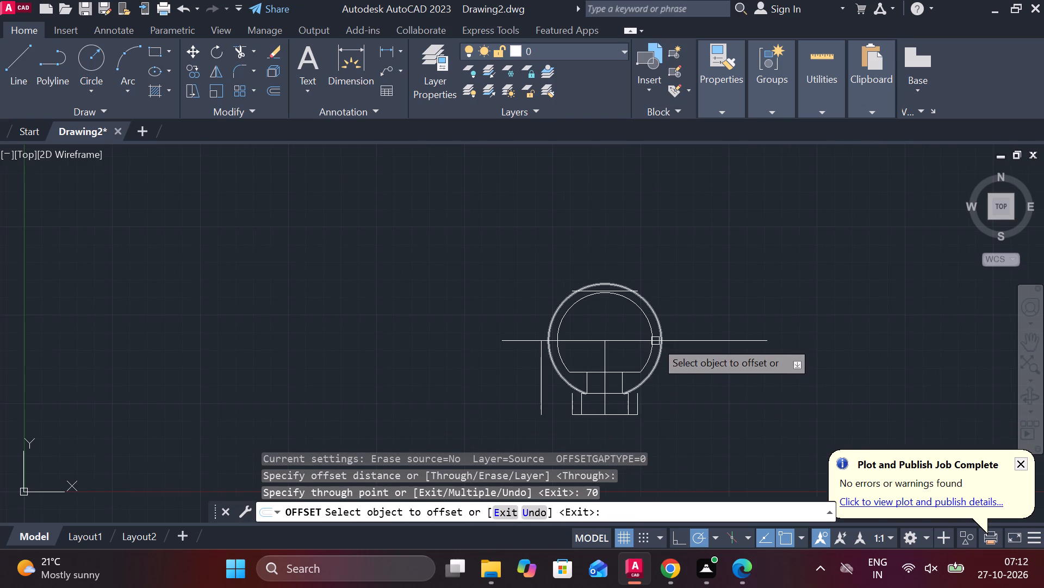
pyautogui.scroll(2, 655, 341)
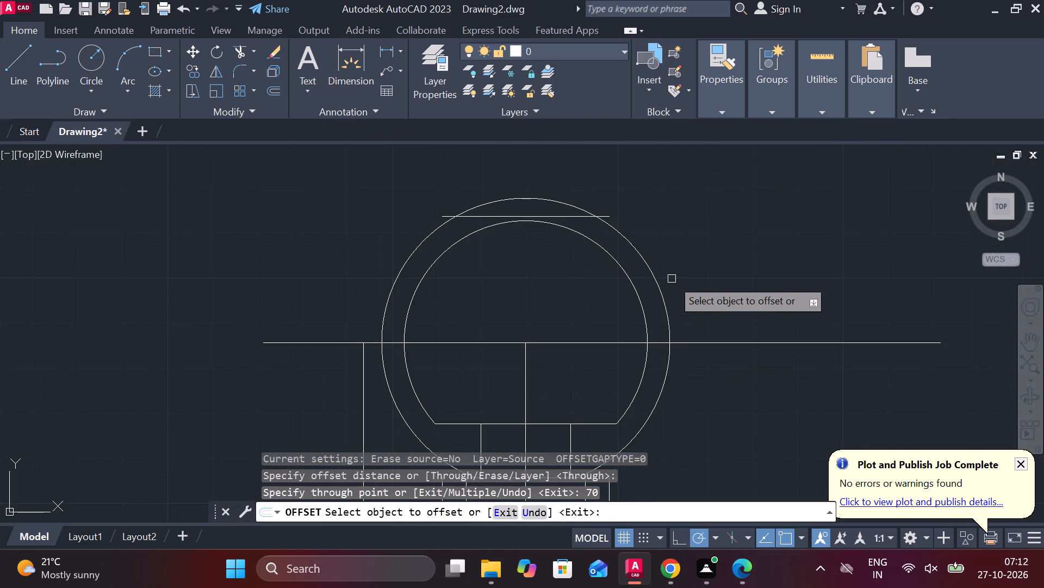
pyautogui.moveTo(664, 276); pyautogui.dragTo(670, 226, button='middle')
pyautogui.moveTo(688, 211); pyautogui.dragTo(688, 185, button='middle')
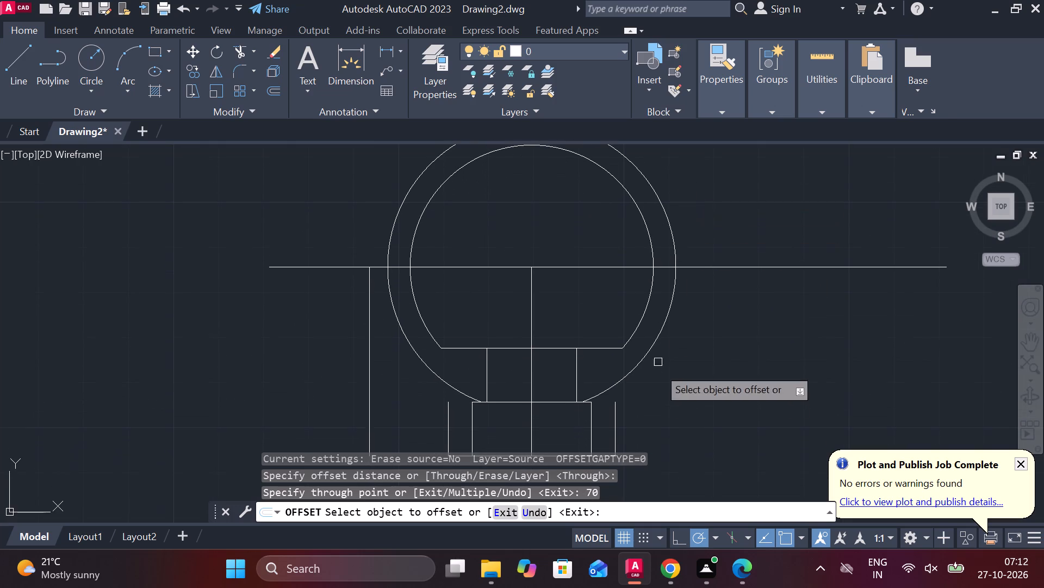
pyautogui.moveTo(656, 388); pyautogui.dragTo(692, 230, button='middle')
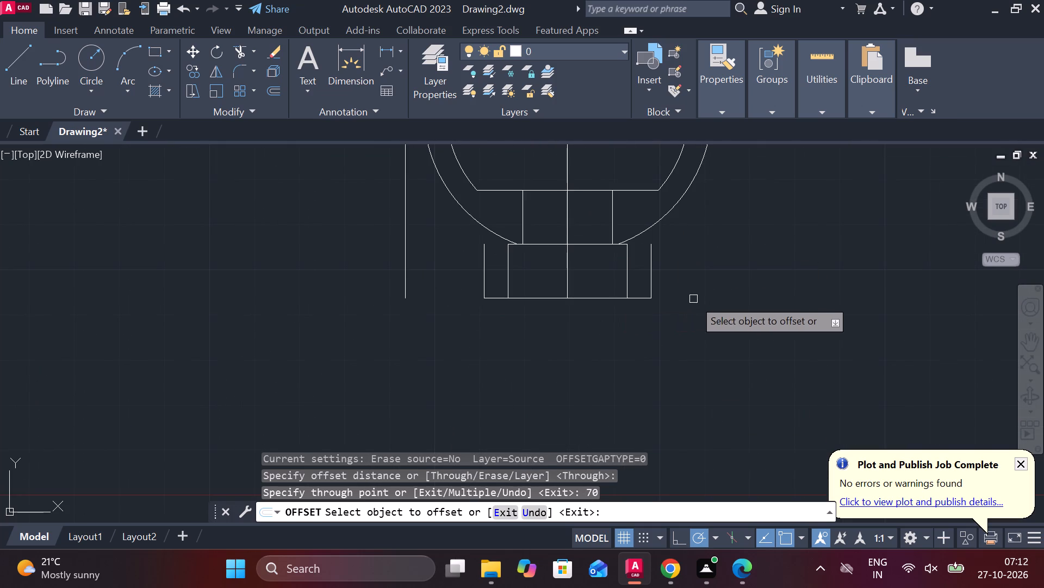
pyautogui.press('Escape')
pyautogui.scroll(-1, 691, 299)
pyautogui.moveTo(691, 304); pyautogui.dragTo(690, 473, button='middle')
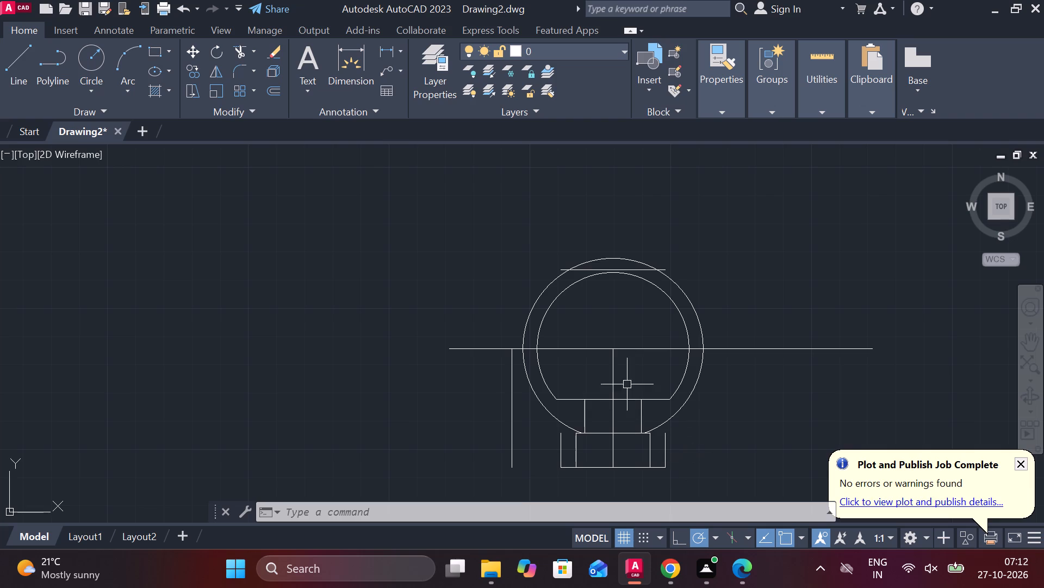
# Lengthen the vertical centreline at its upper end so it extends past the top of the outer circle.
pyautogui.click(616, 375)
pyautogui.click(612, 347)
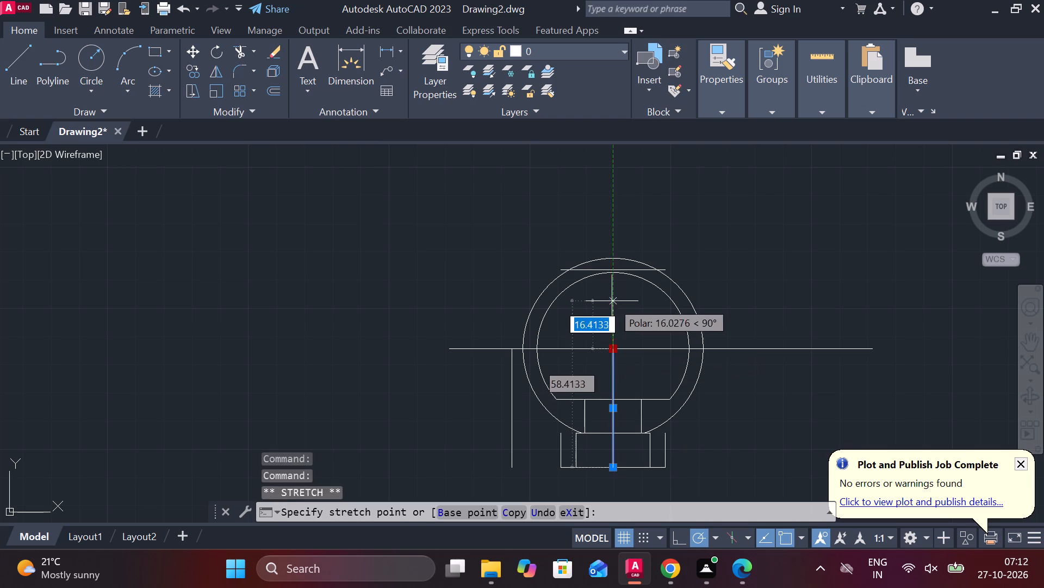
pyautogui.click(612, 243)
pyautogui.press('Escape')
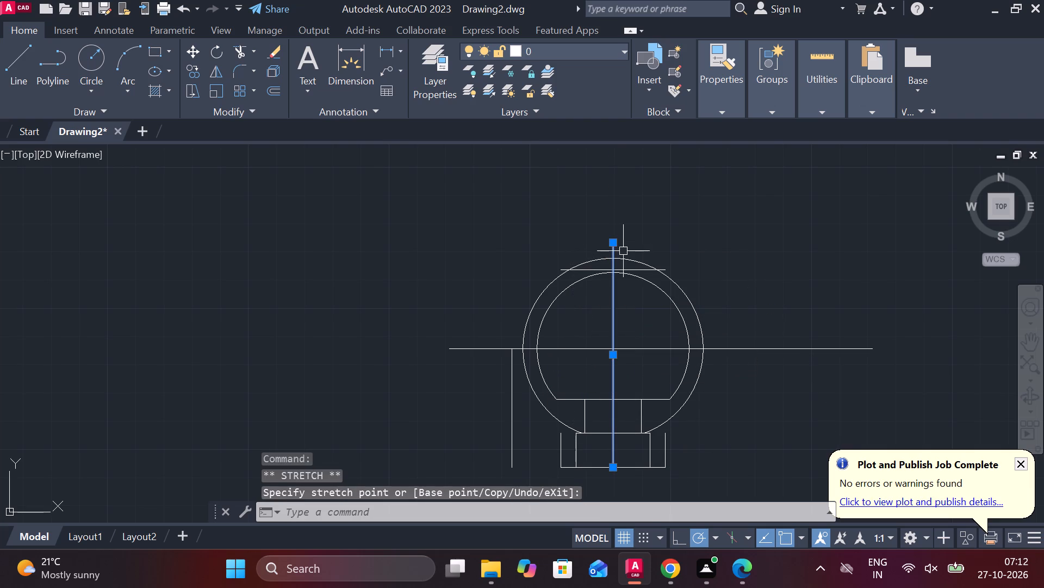
pyautogui.scroll(2, 624, 251)
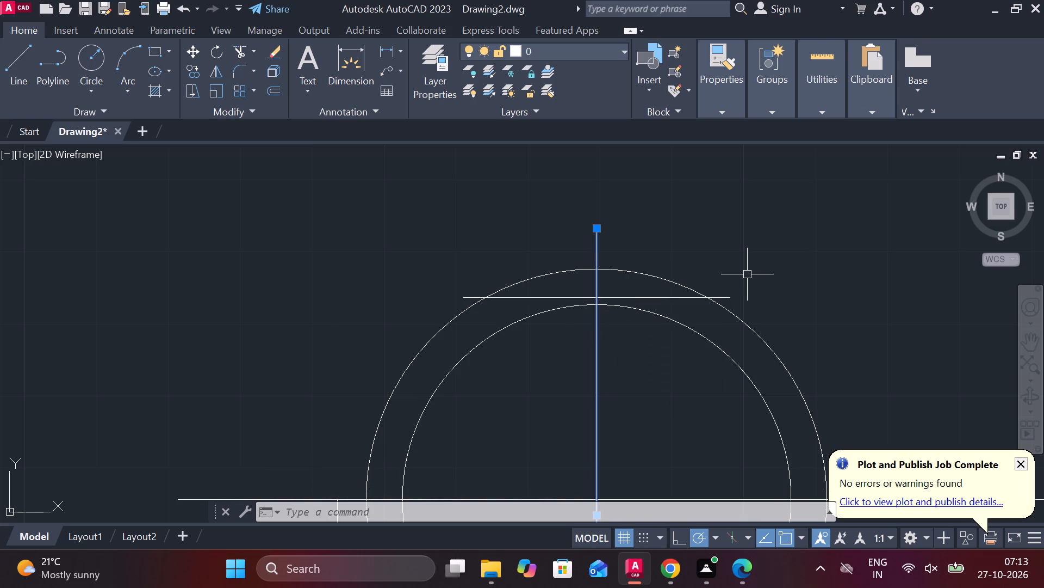
pyautogui.press('Escape')
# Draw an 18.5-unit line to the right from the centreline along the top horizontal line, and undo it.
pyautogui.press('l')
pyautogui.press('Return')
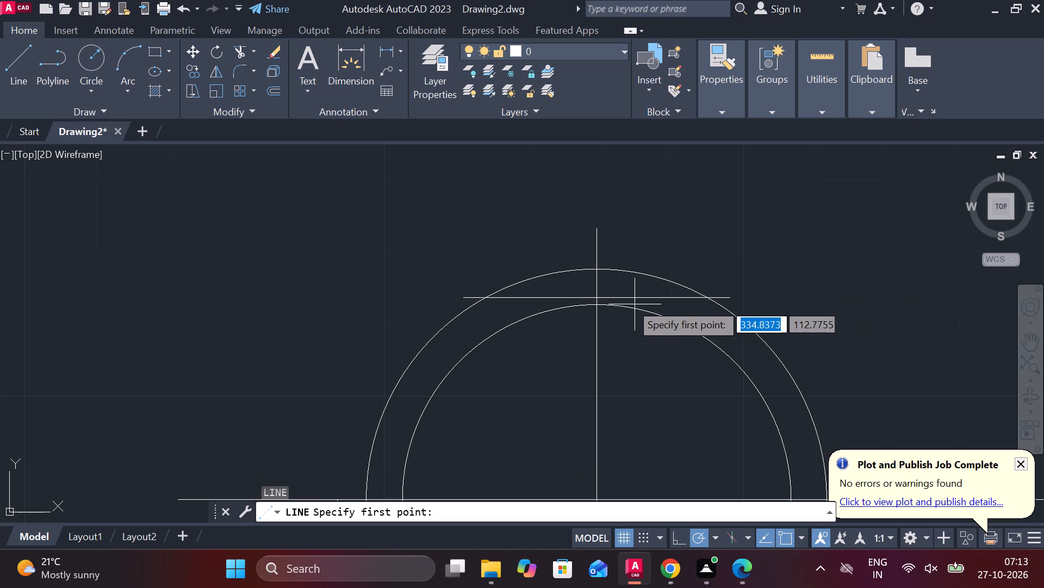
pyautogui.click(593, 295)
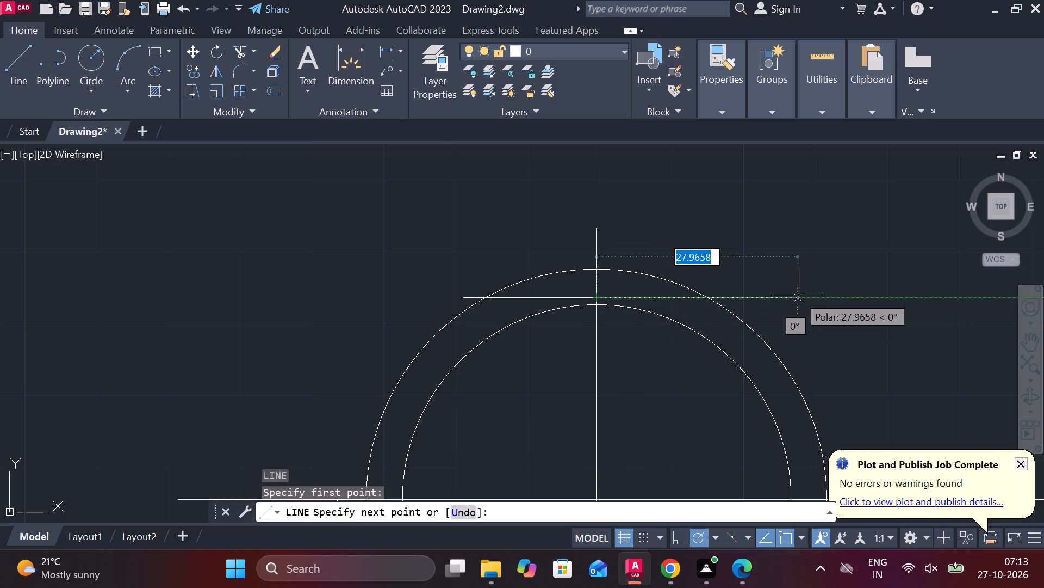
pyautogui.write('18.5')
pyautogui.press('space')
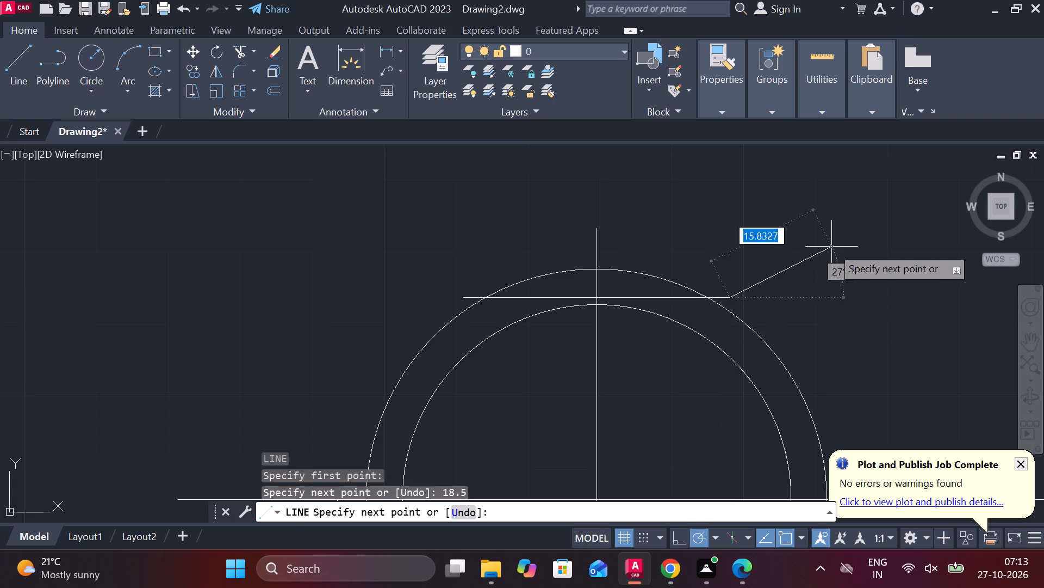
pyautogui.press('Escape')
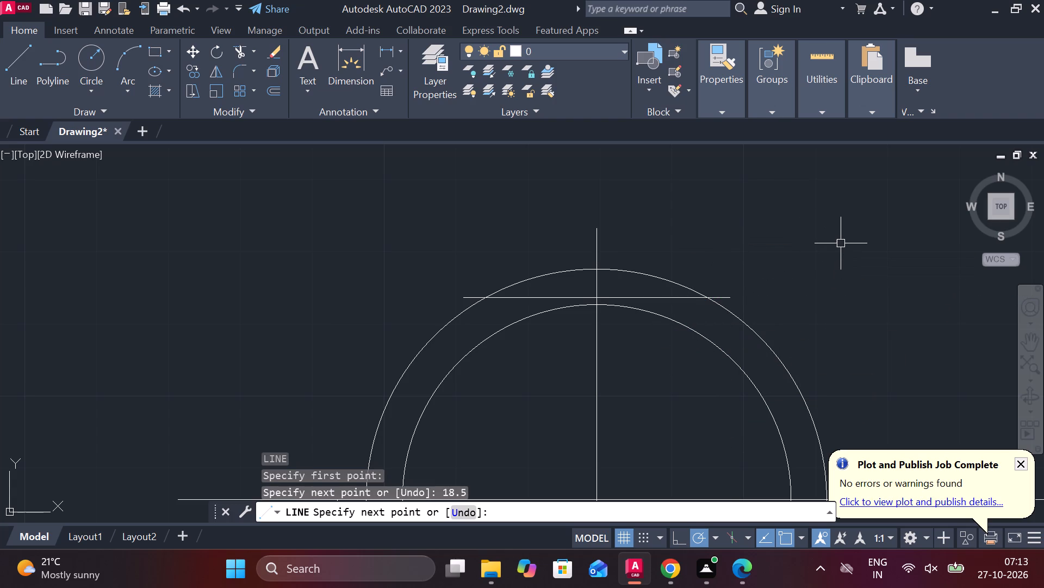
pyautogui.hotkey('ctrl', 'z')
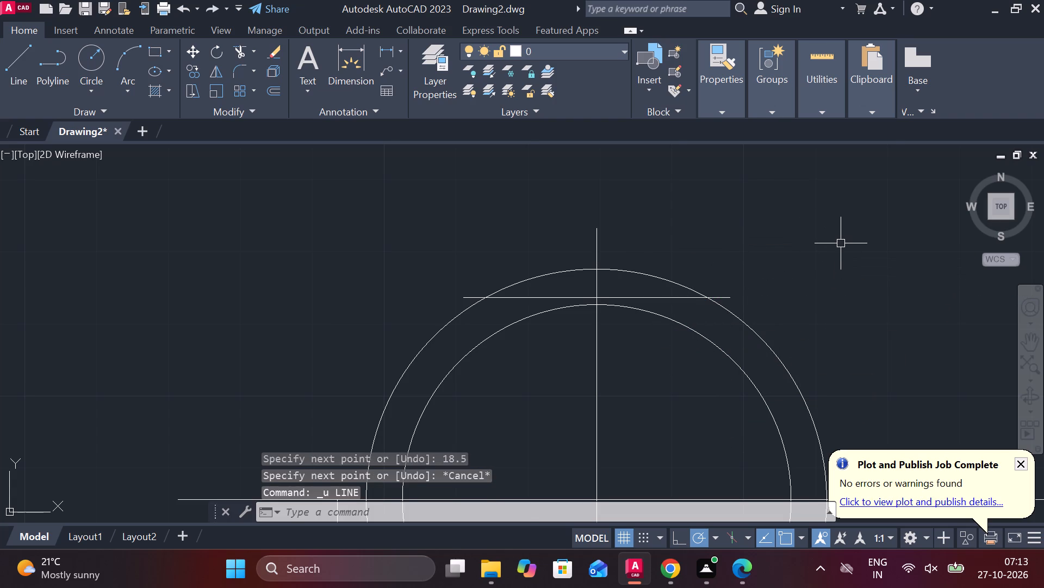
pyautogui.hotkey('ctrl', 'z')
# Draw lines from the top horizontal line's right end, 5 units down, 37 units left and back up to its left end, closing a rectangle.
pyautogui.scroll(1, 718, 258)
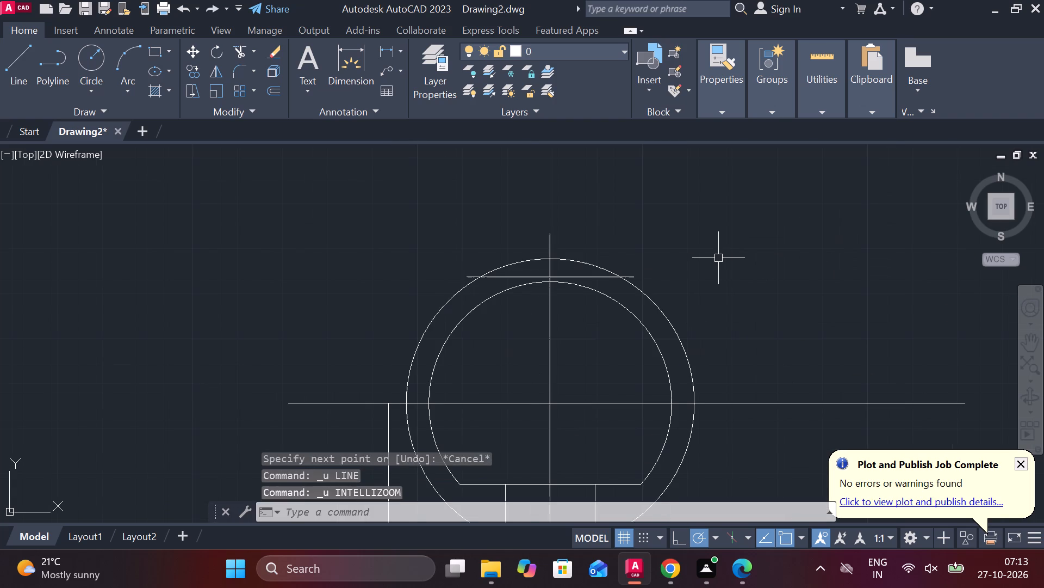
pyautogui.moveTo(717, 258); pyautogui.dragTo(705, 228, button='middle')
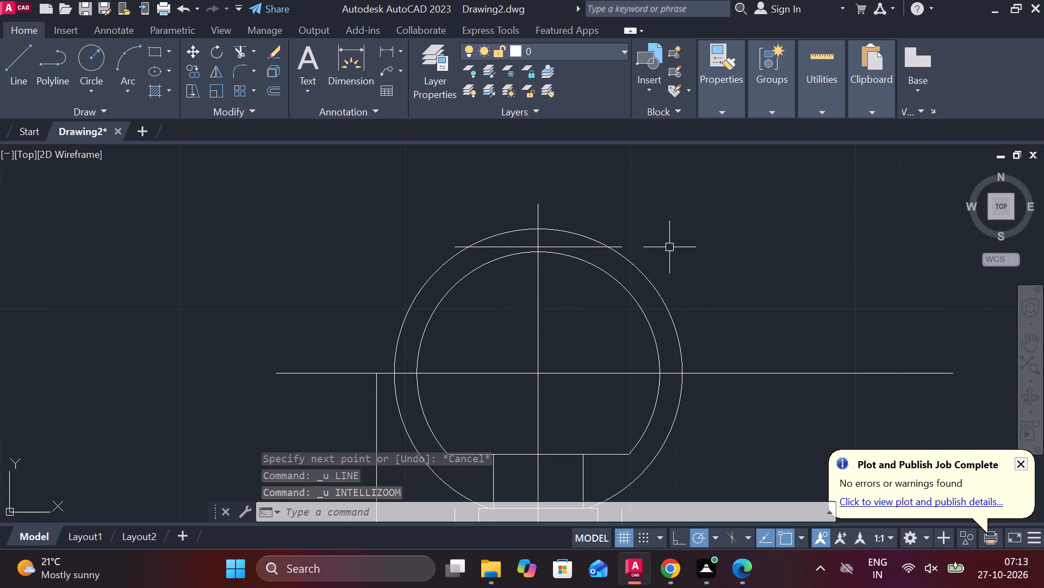
pyautogui.press('l')
pyautogui.press('Return')
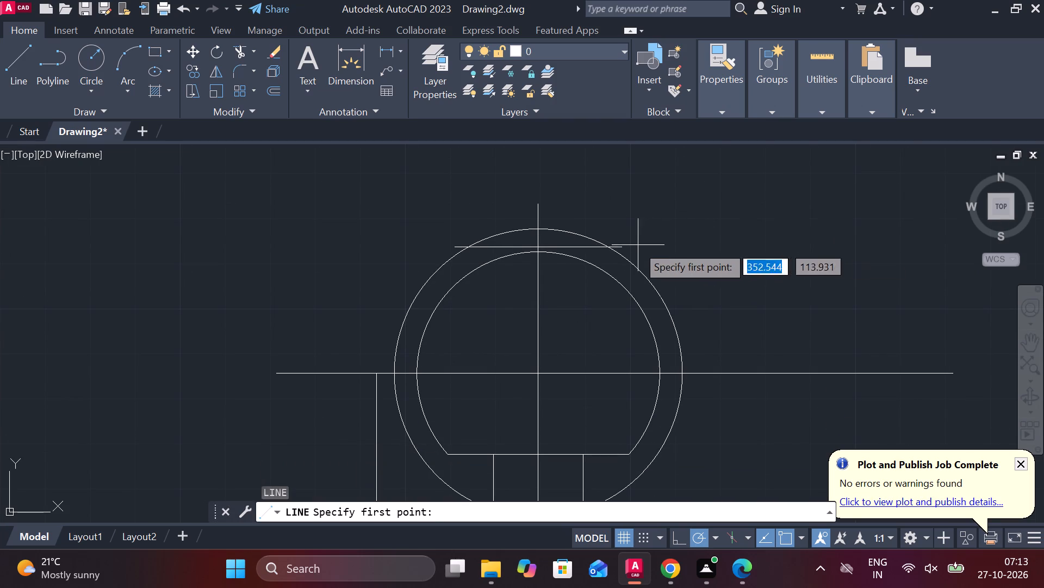
pyautogui.click(624, 243)
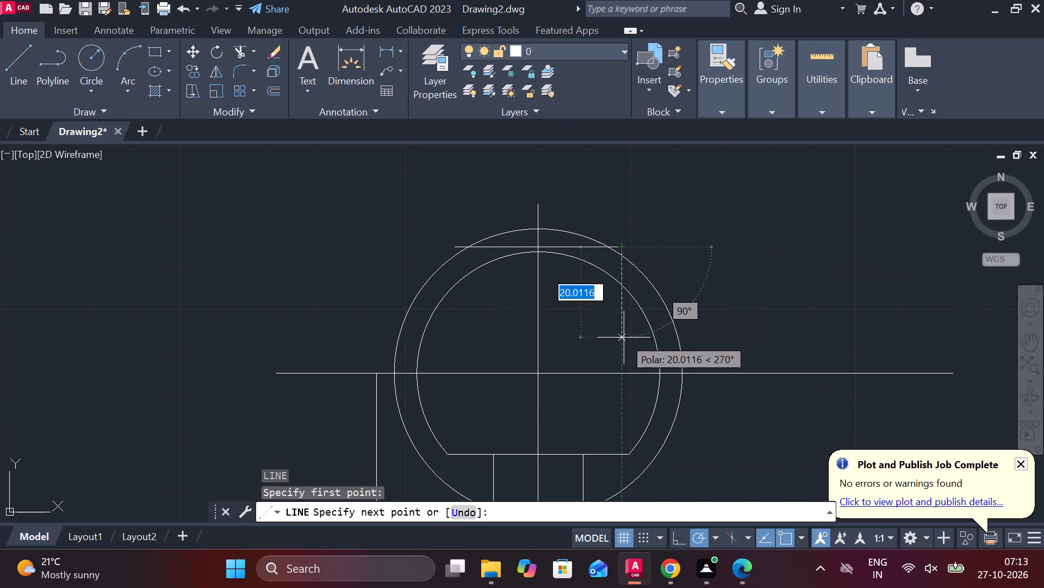
pyautogui.write('5')
pyautogui.press('space')
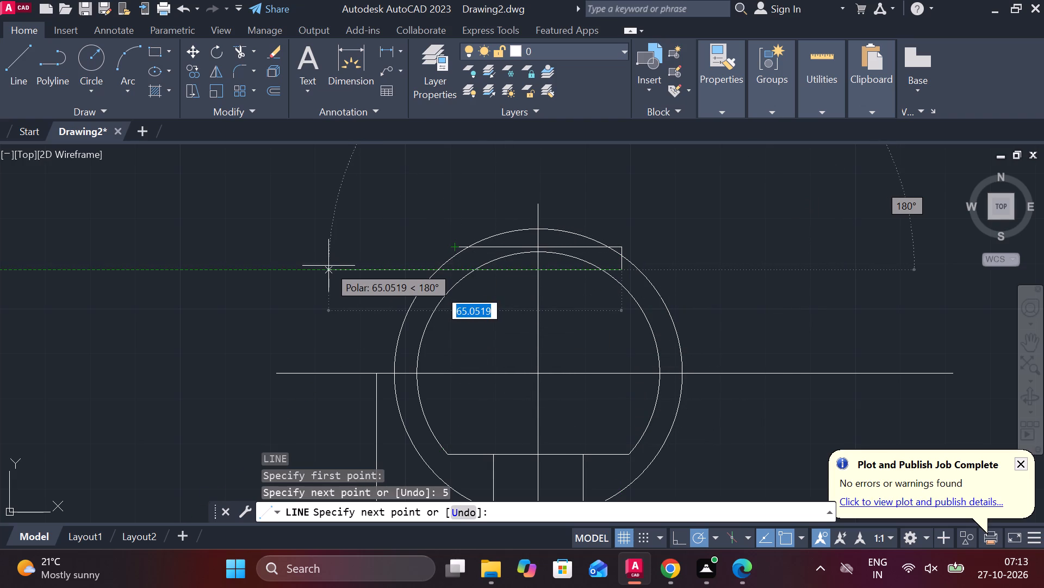
pyautogui.write('37')
pyautogui.press('space')
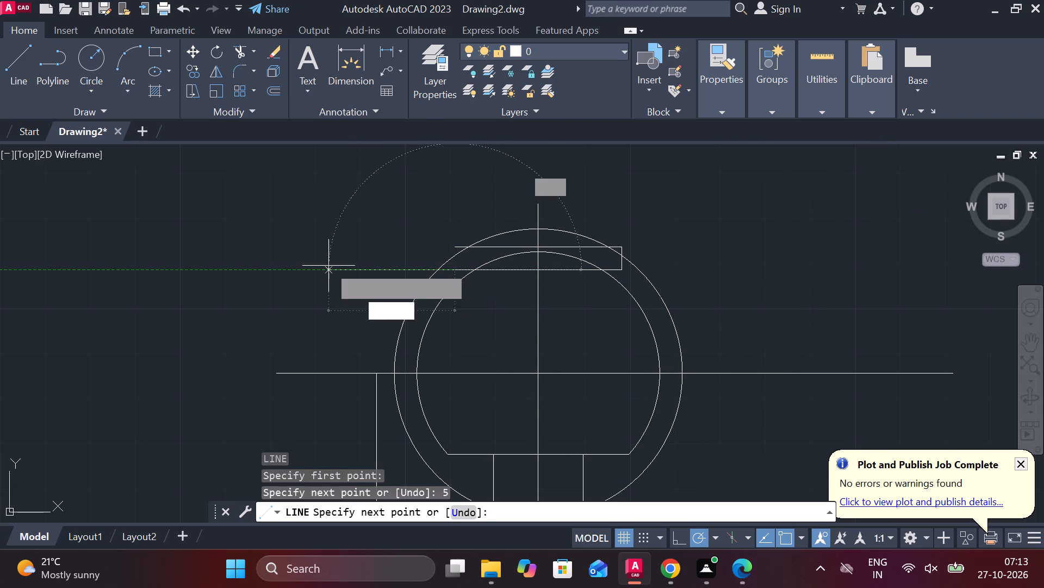
pyautogui.click(455, 248)
pyautogui.press('Escape')
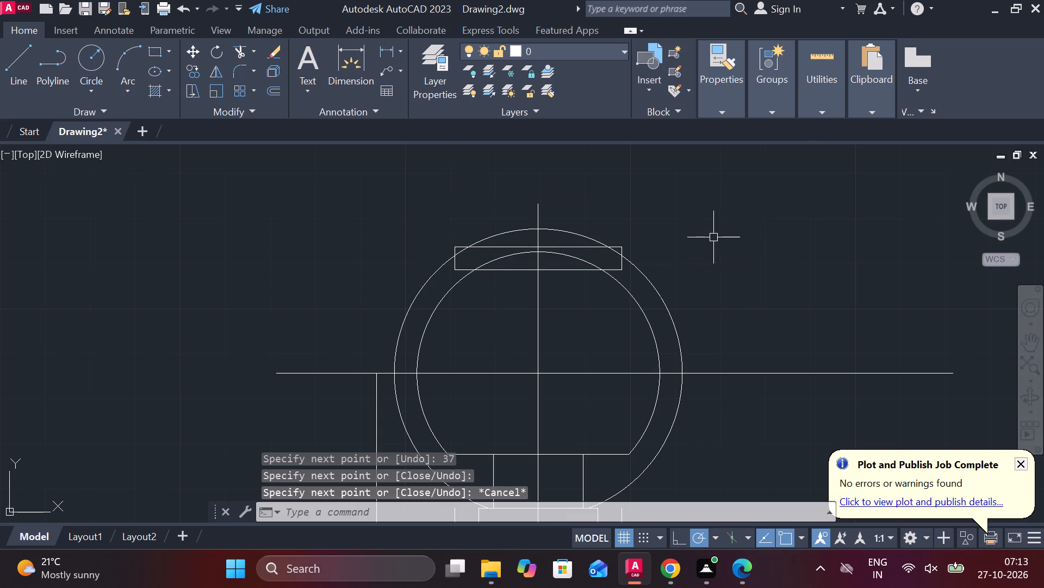
# Trim away the outer circle's arcs above and inside the top rectangle, on both sides of the centreline.
pyautogui.write('TR')
pyautogui.press('space')
pyautogui.click(577, 231)
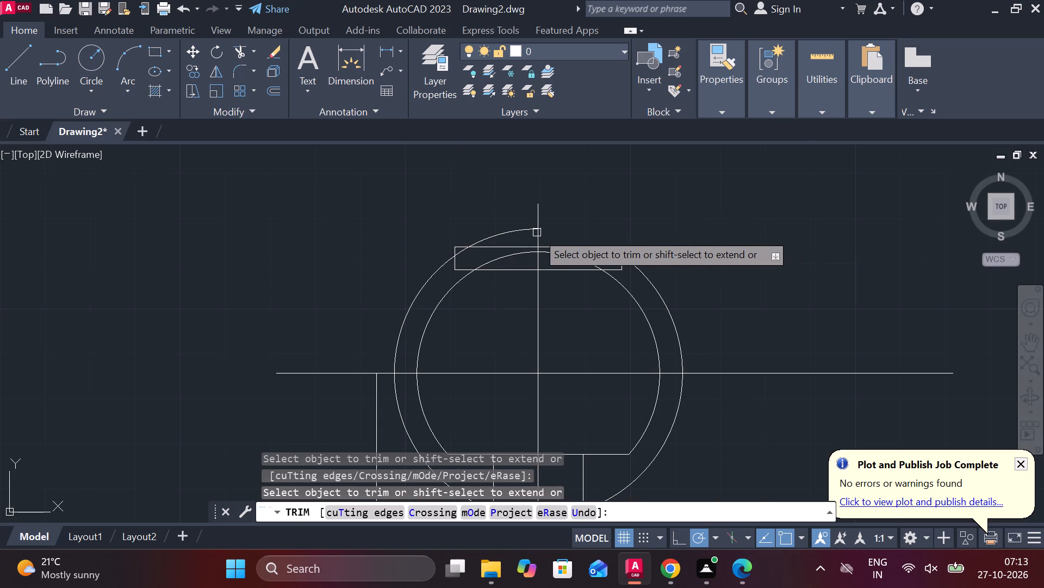
pyautogui.click(520, 231)
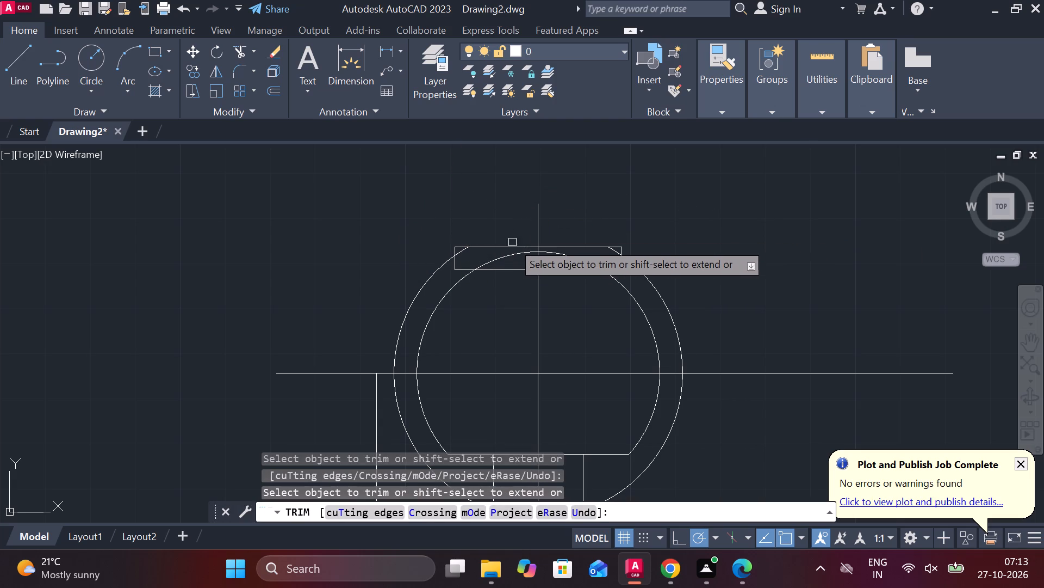
pyautogui.scroll(2, 467, 252)
pyautogui.click(457, 252)
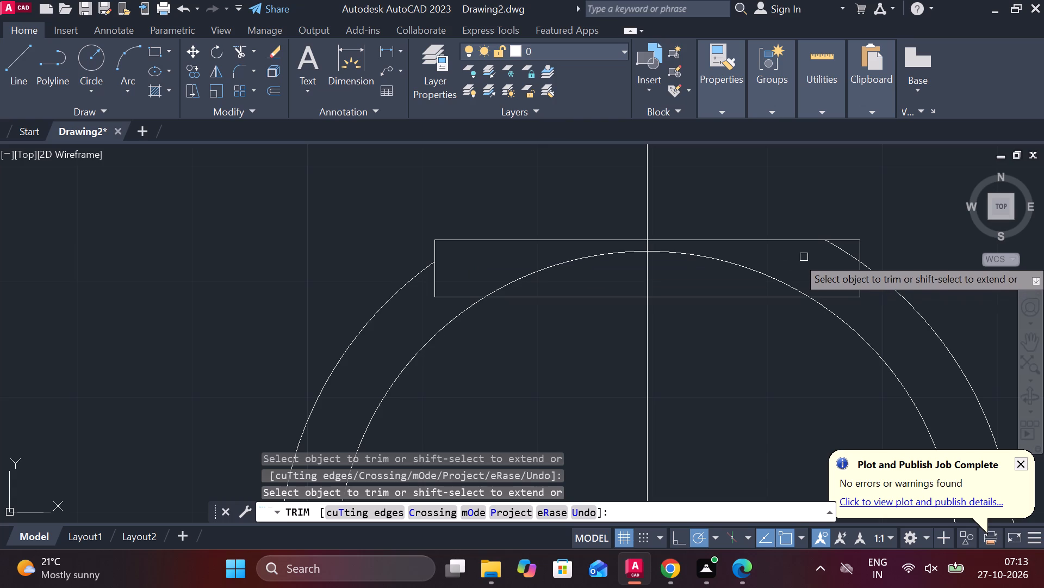
pyautogui.click(836, 249)
pyautogui.scroll(-1, 728, 373)
pyautogui.moveTo(693, 350); pyautogui.dragTo(658, 340, button='middle')
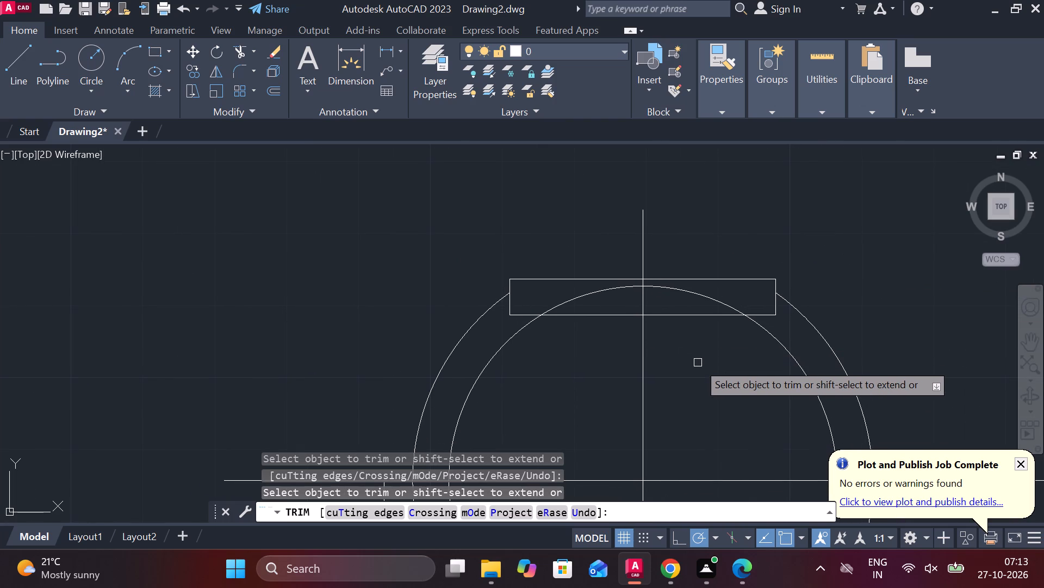
pyautogui.press('Escape')
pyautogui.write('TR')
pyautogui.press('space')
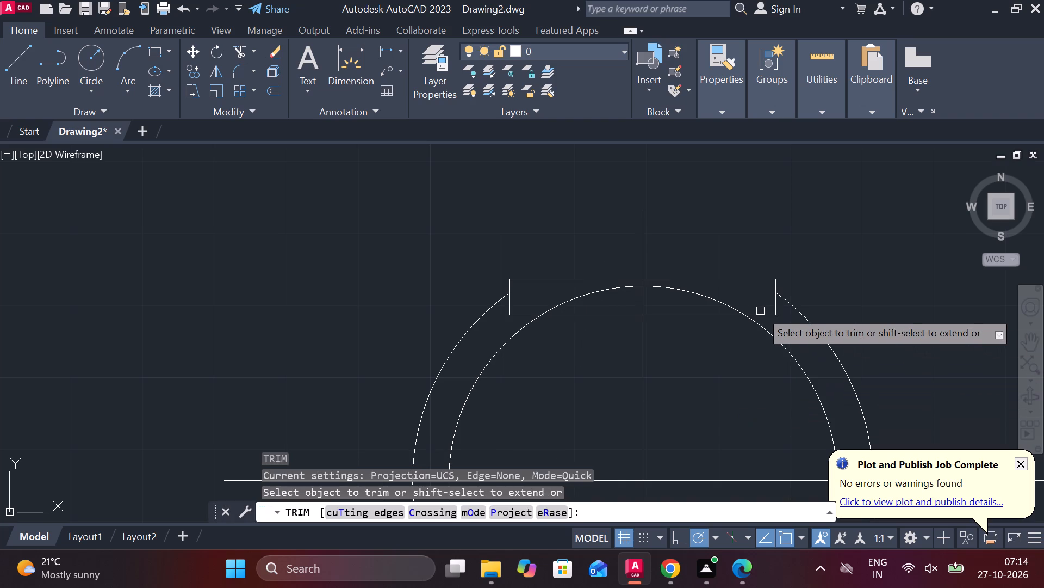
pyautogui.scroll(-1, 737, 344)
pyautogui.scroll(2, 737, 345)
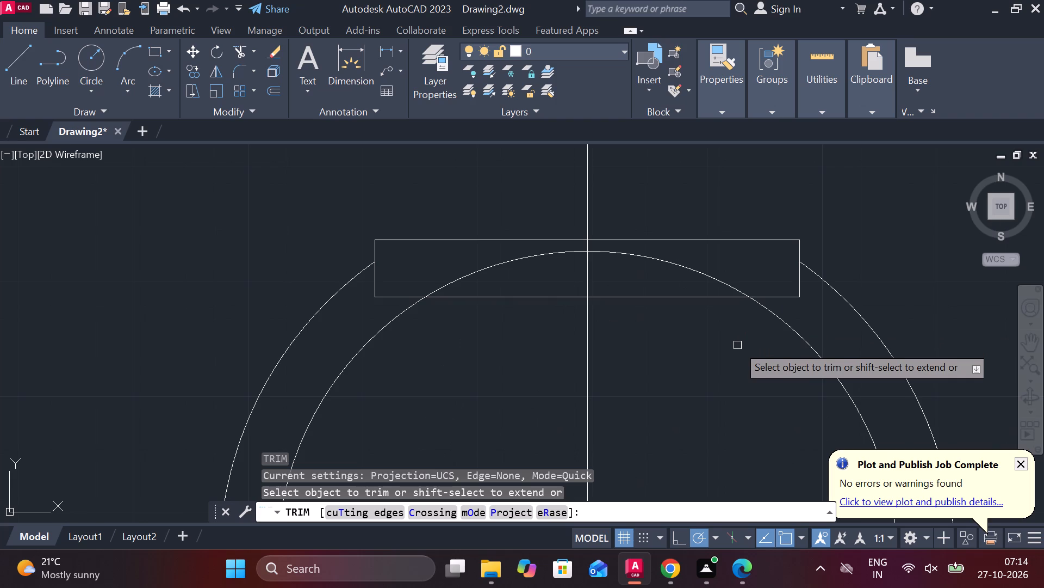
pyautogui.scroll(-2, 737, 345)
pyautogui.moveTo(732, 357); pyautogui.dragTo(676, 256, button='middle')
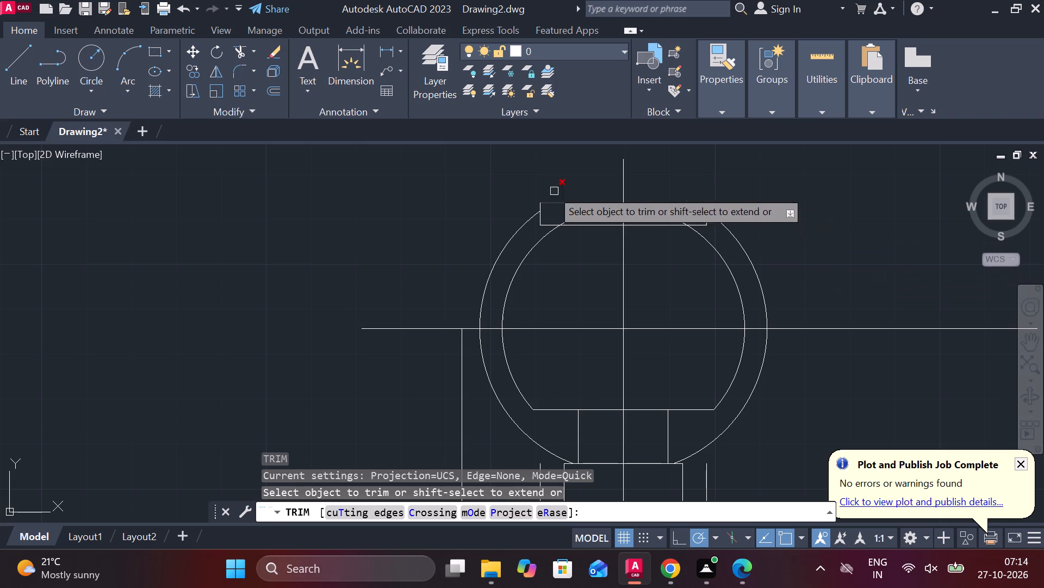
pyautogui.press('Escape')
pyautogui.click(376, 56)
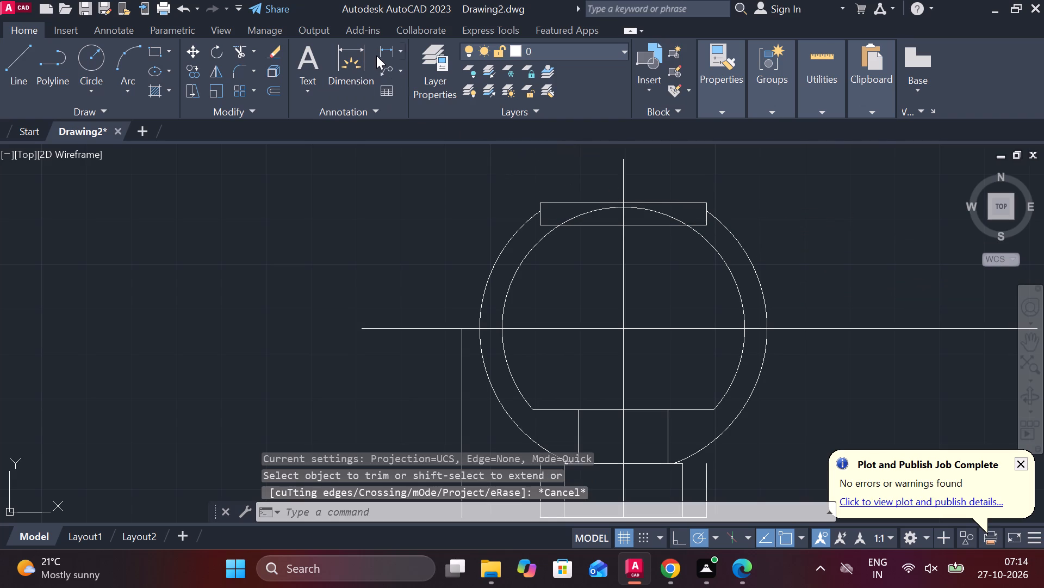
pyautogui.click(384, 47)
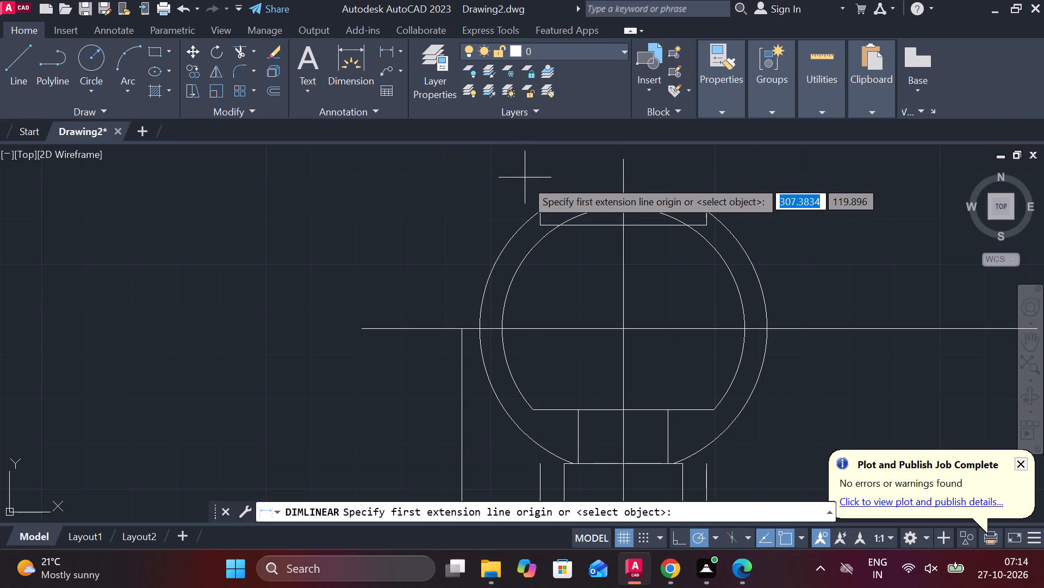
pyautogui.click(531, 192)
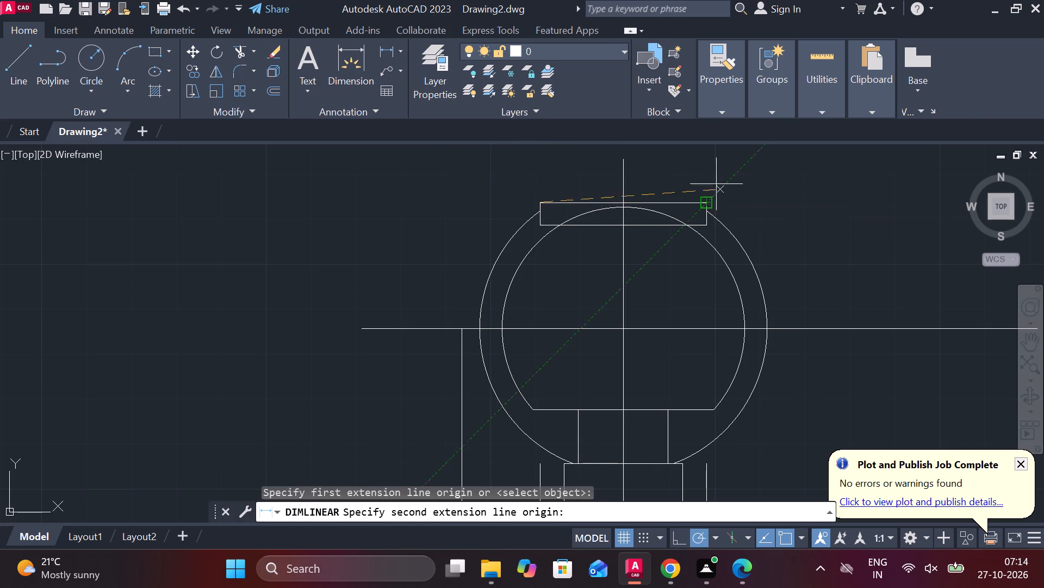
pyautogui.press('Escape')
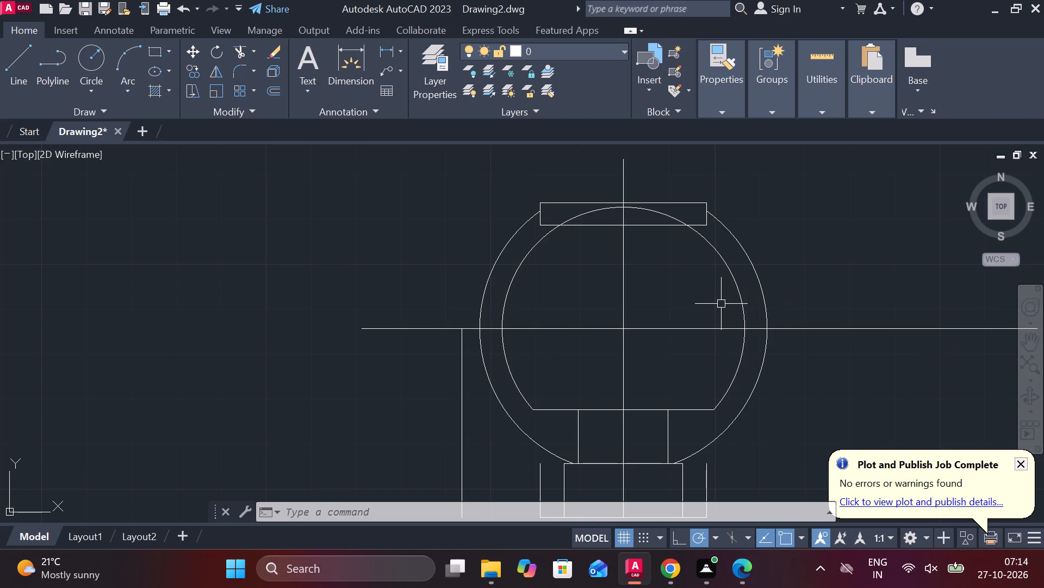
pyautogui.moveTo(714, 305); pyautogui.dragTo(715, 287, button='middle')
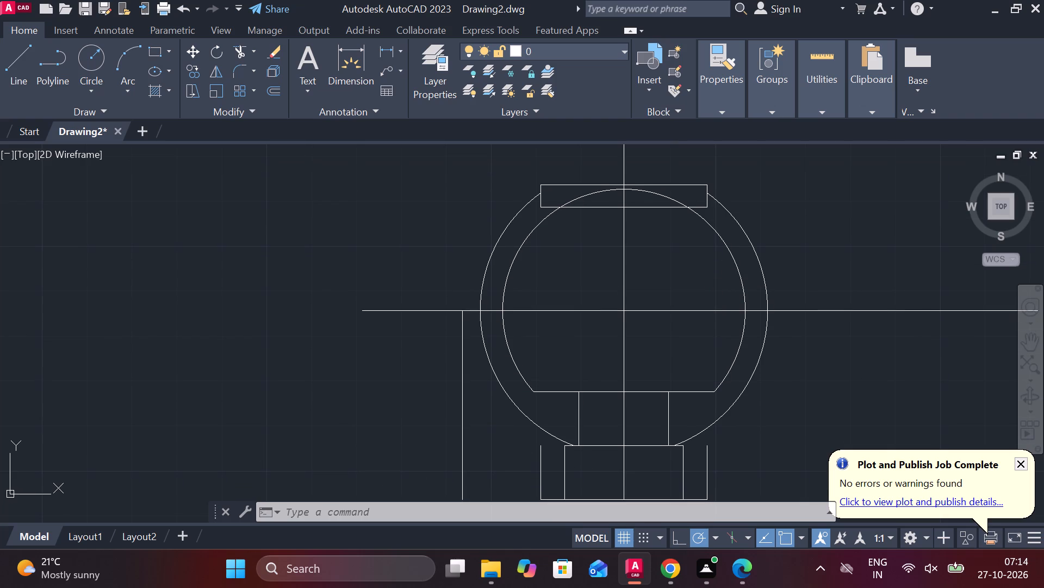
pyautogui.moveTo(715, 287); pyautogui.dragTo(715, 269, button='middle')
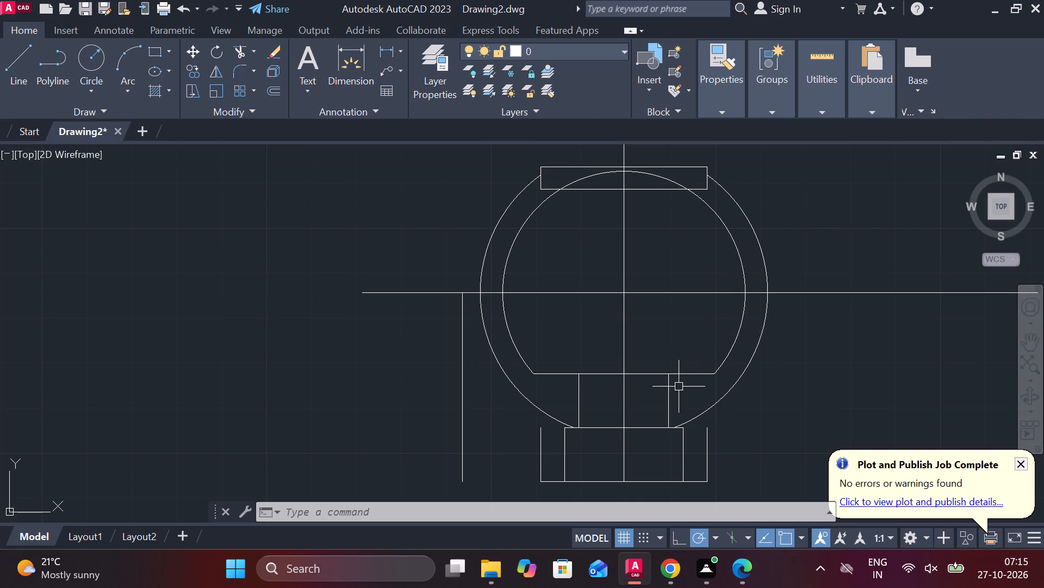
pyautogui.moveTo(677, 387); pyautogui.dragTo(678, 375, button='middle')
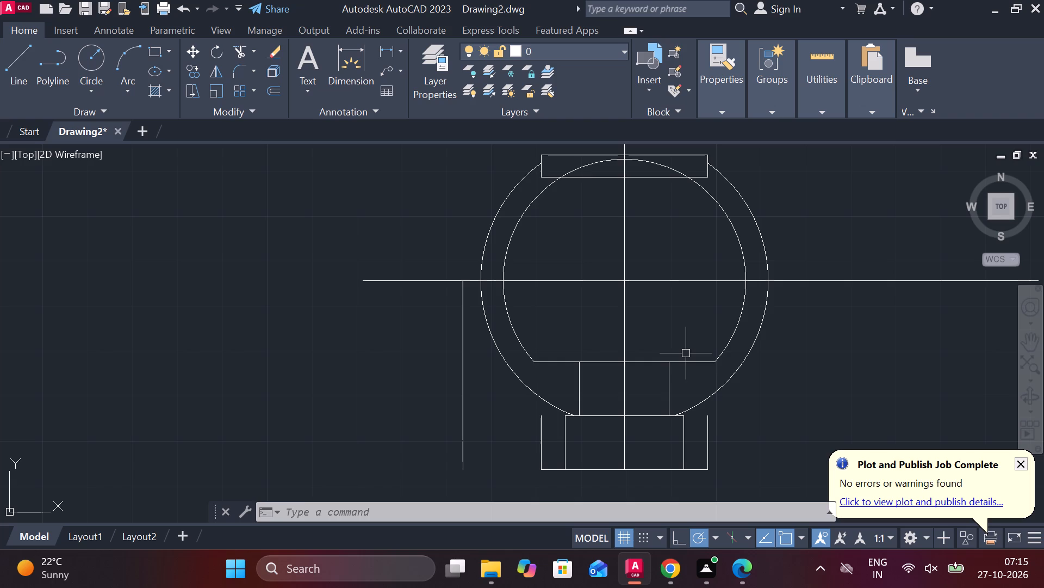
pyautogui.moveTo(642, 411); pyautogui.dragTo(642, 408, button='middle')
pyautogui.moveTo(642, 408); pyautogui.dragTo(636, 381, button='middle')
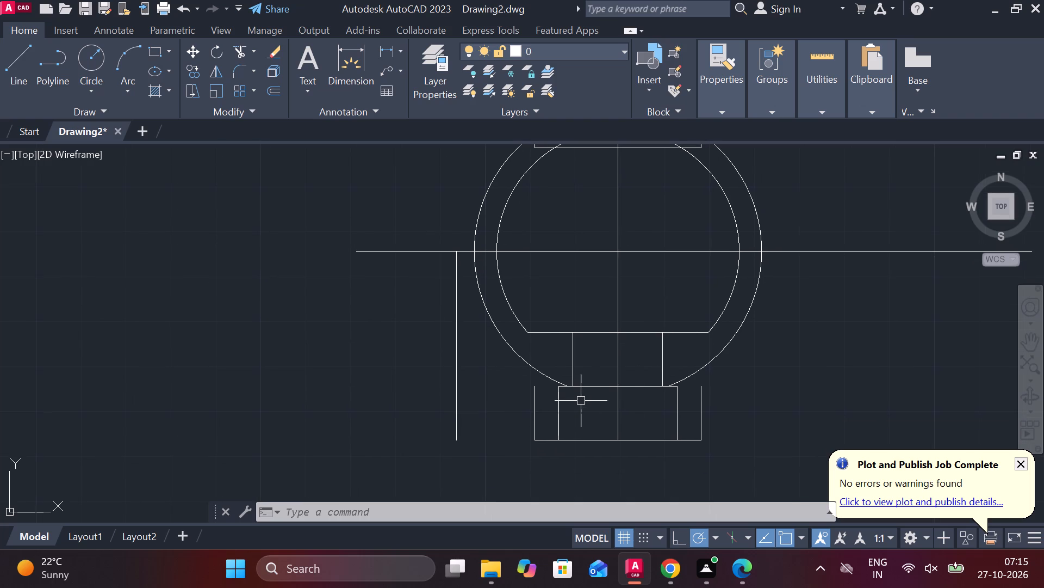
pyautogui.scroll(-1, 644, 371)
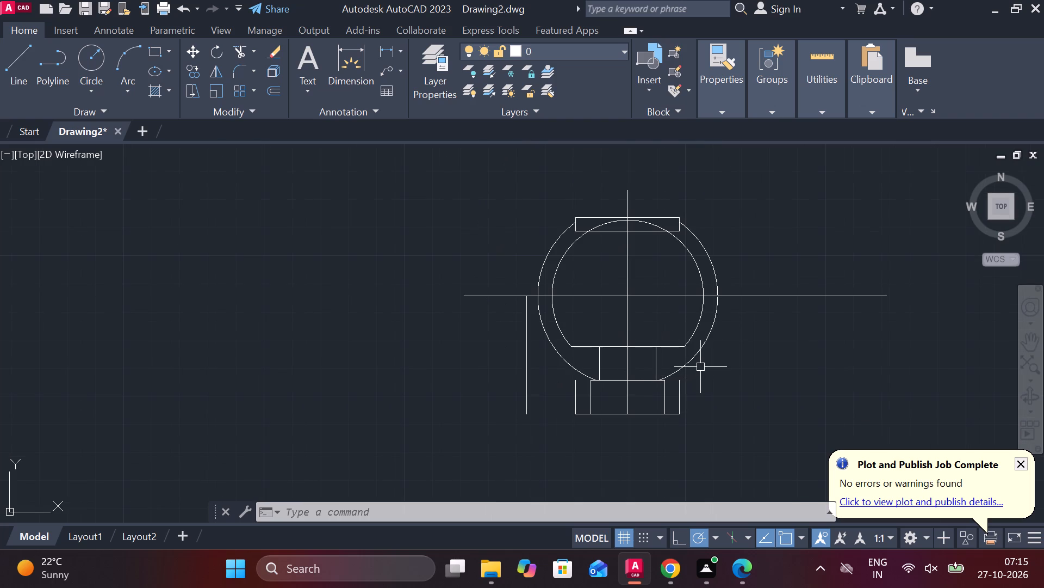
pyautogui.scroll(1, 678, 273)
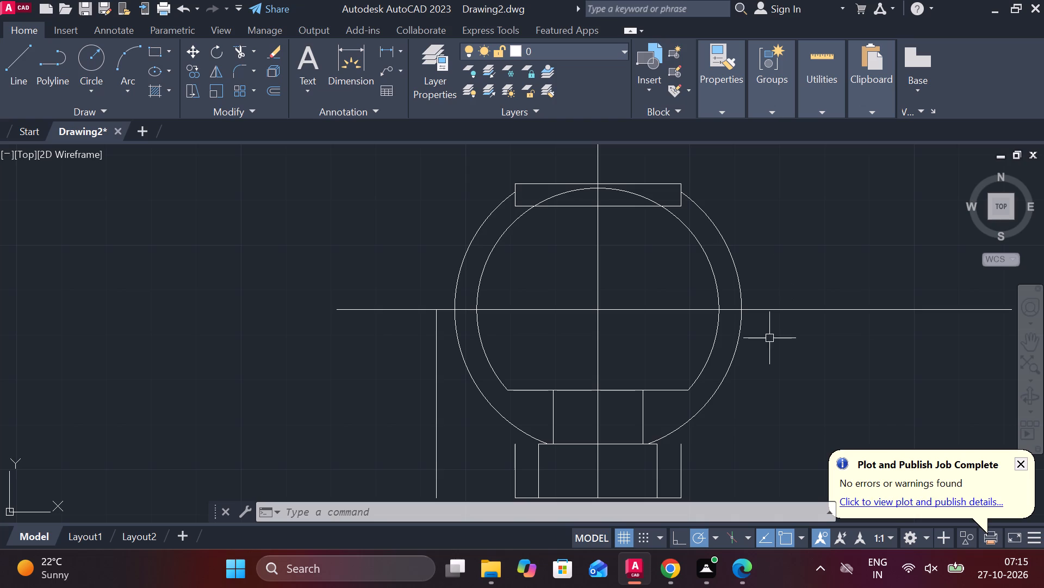
# Extend the base's outer right vertical line up to the outer circle.
pyautogui.moveTo(741, 374); pyautogui.dragTo(692, 347, button='middle')
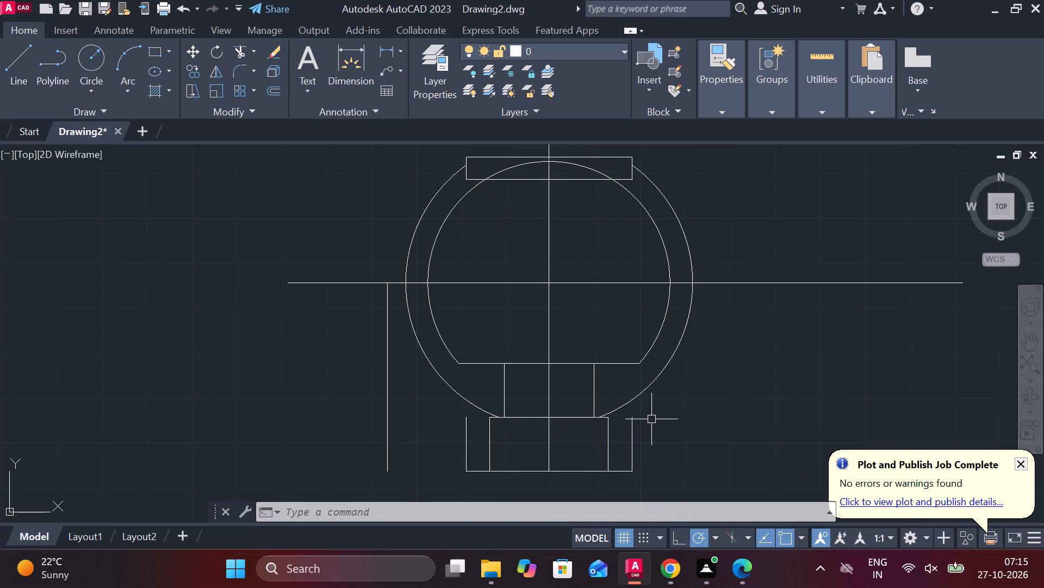
pyautogui.write('EX')
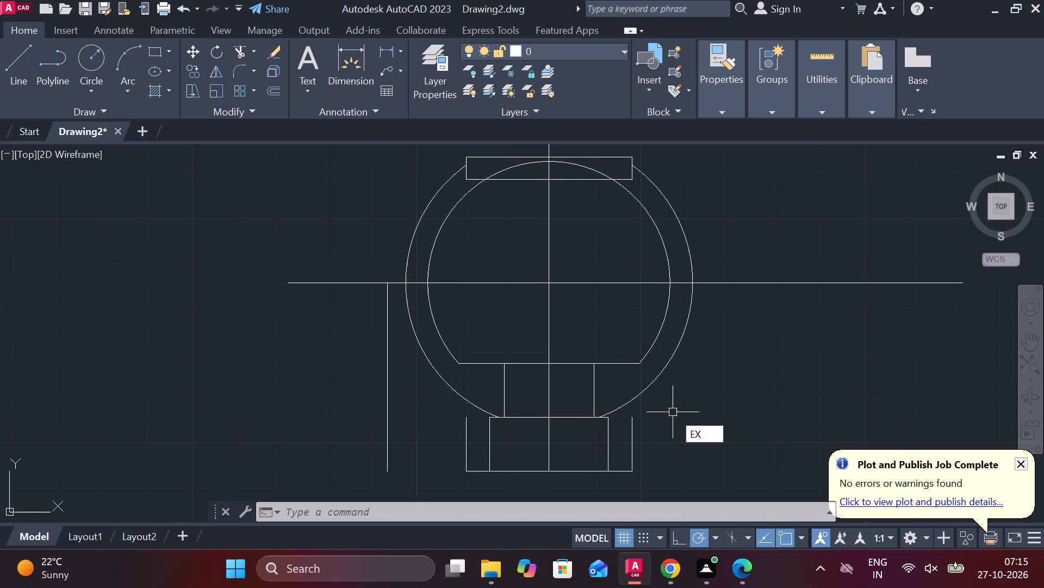
pyautogui.press('space')
pyautogui.click(635, 427)
pyautogui.press('Escape')
# Trim away the outer circle's lower right arc between the extended vertical line and the inner step.
pyautogui.write('TR')
pyautogui.press('space')
pyautogui.click(622, 410)
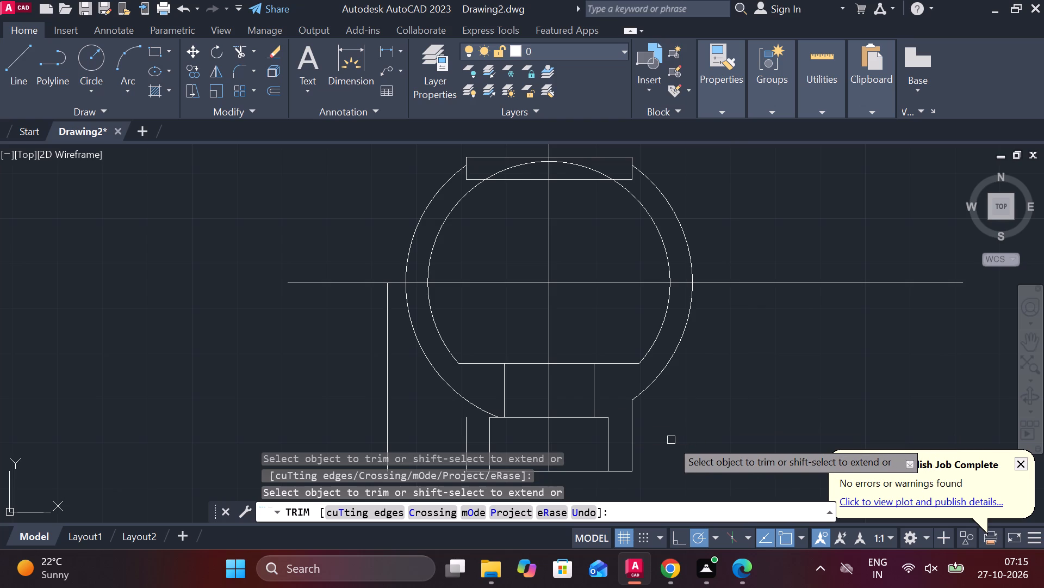
pyautogui.moveTo(671, 437); pyautogui.dragTo(668, 425, button='middle')
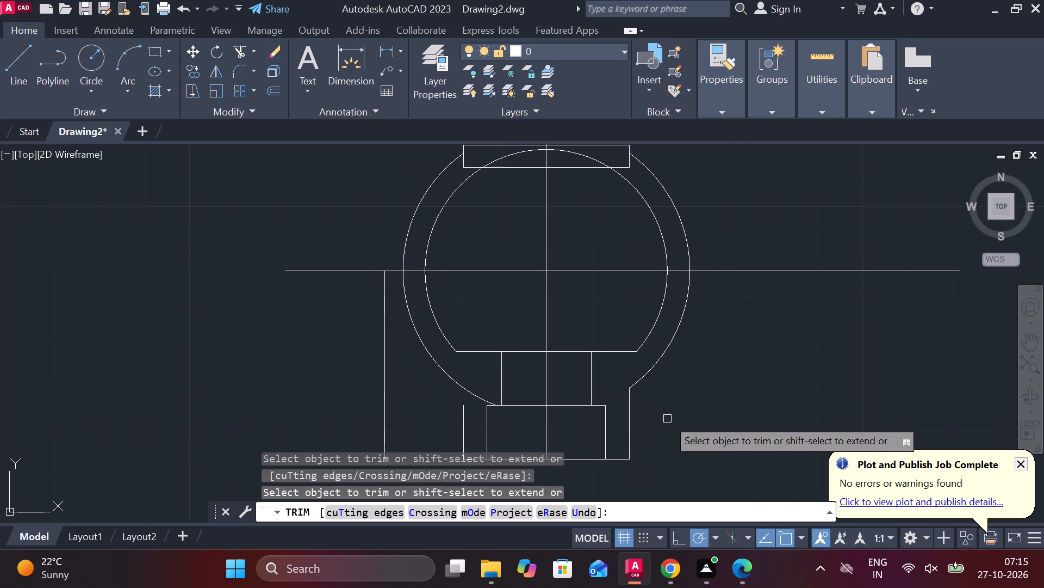
pyautogui.moveTo(667, 419); pyautogui.dragTo(668, 370, button='middle')
pyautogui.press('Escape')
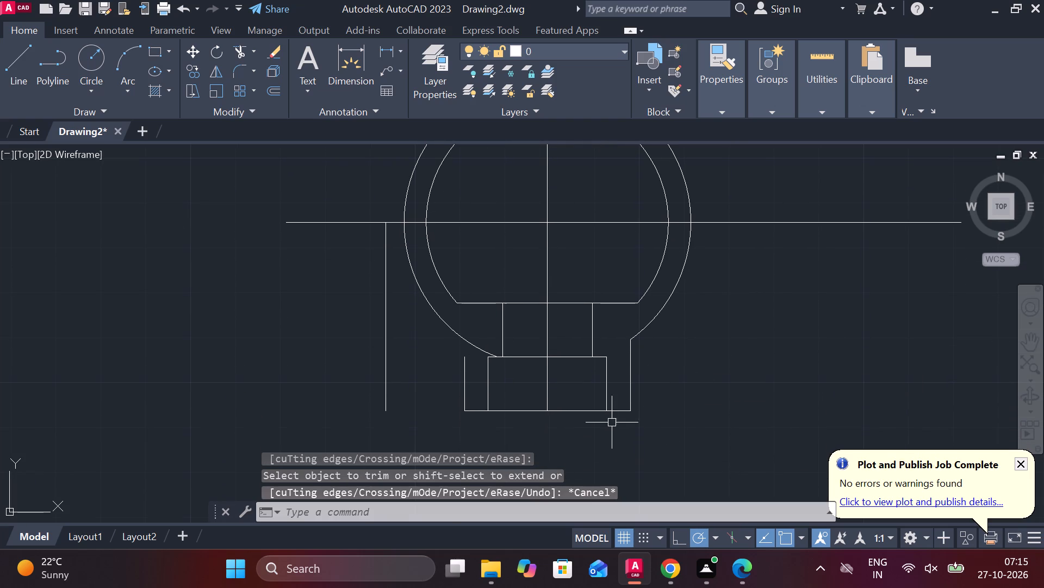
# Draw a horizontal line from the inner step's upper right corner to beyond the base's outer right vertical line.
pyautogui.press('l')
pyautogui.press('Return')
pyautogui.click(604, 357)
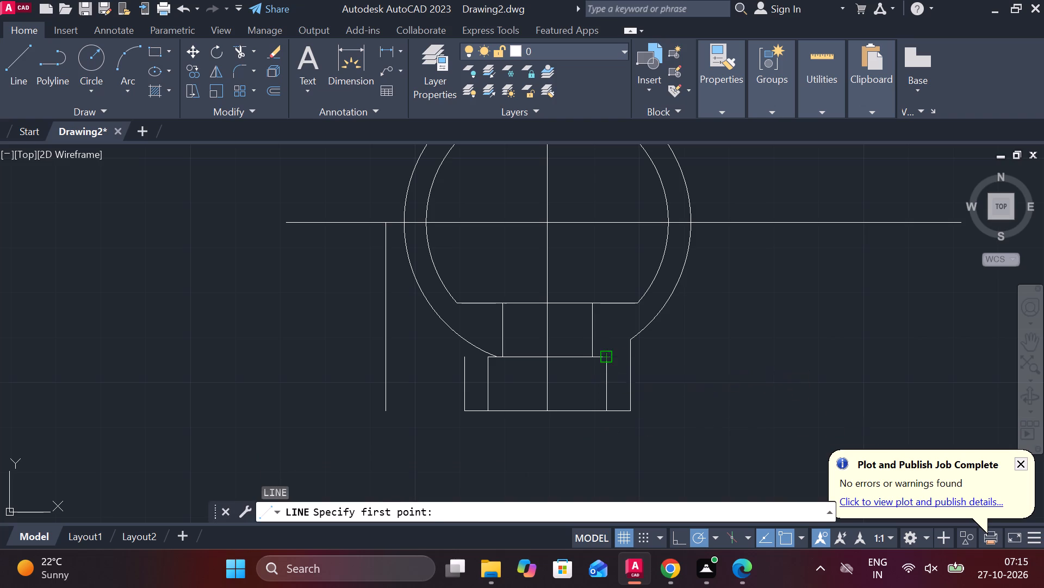
pyautogui.click(694, 350)
pyautogui.press('Escape')
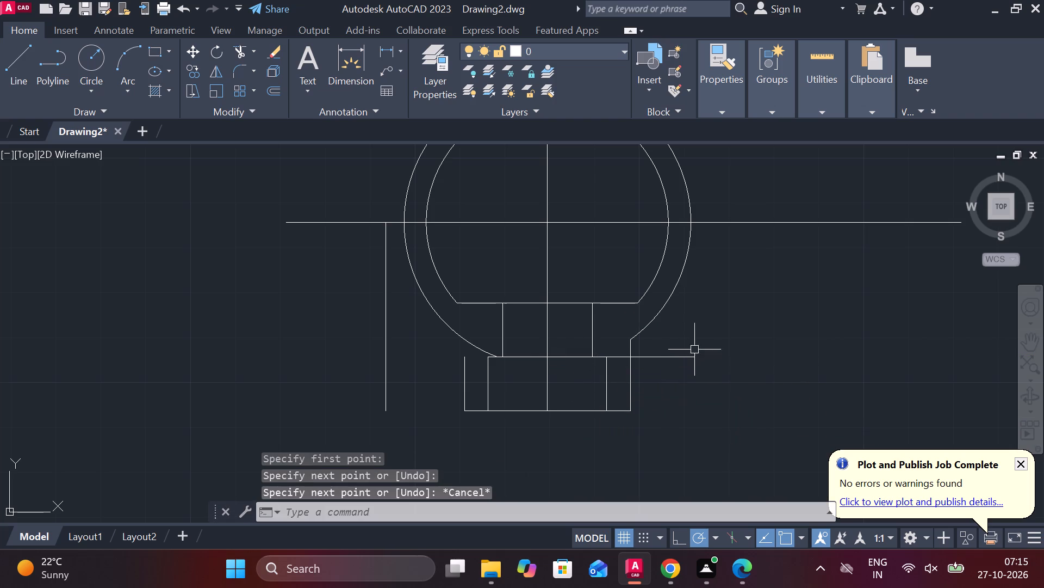
# Trim off the outer right vertical line above the new horizontal line, and the horizontal line's overhang outside the base.
pyautogui.write('TR')
pyautogui.press('space')
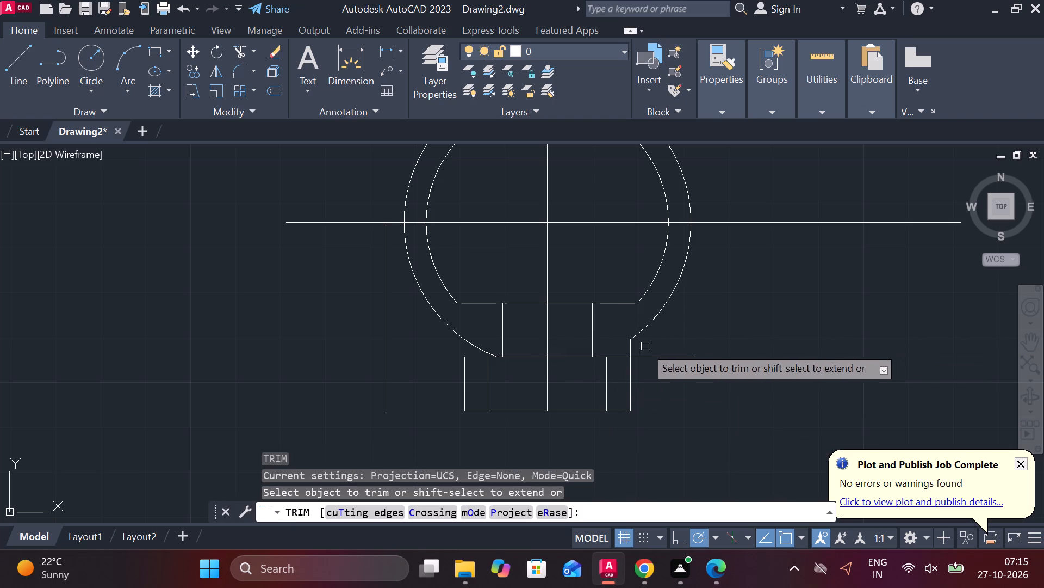
pyautogui.click(631, 347)
pyautogui.click(651, 357)
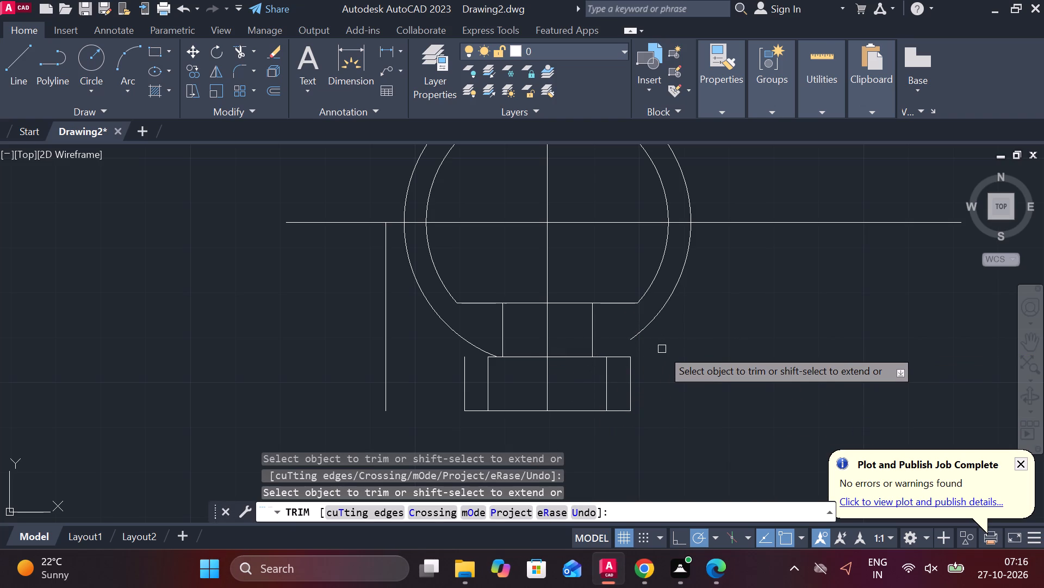
pyautogui.press('Escape')
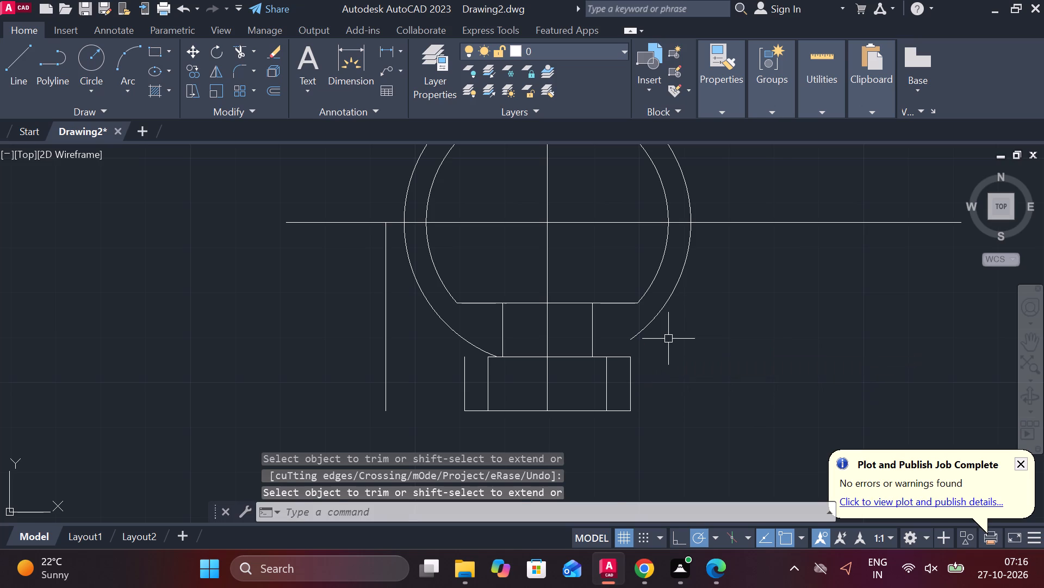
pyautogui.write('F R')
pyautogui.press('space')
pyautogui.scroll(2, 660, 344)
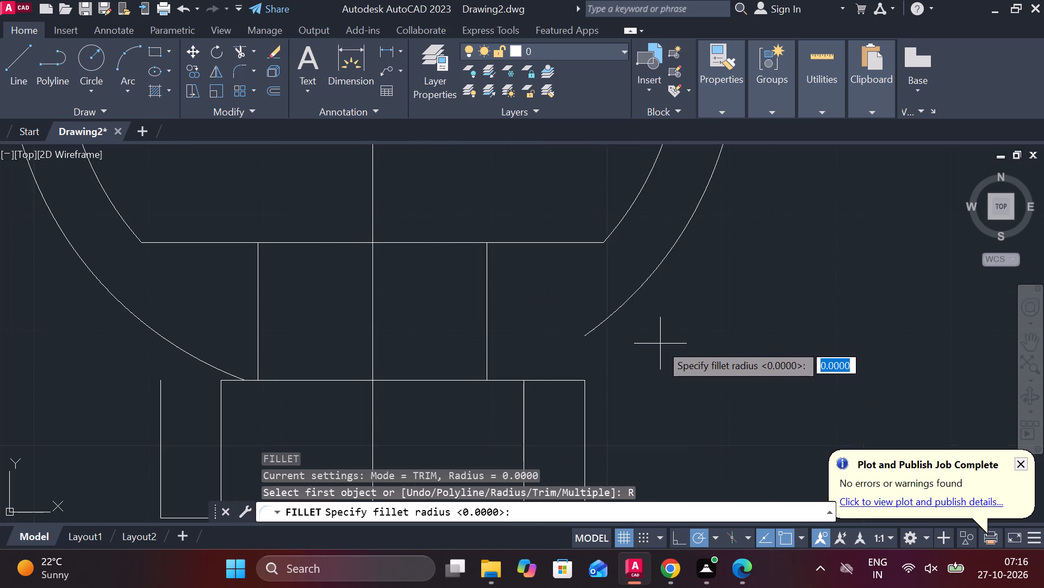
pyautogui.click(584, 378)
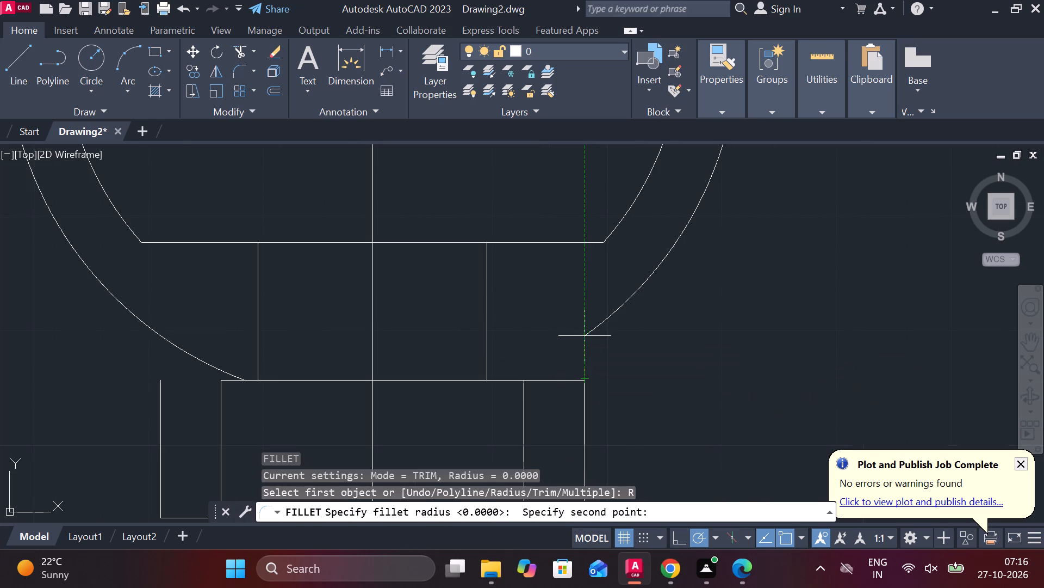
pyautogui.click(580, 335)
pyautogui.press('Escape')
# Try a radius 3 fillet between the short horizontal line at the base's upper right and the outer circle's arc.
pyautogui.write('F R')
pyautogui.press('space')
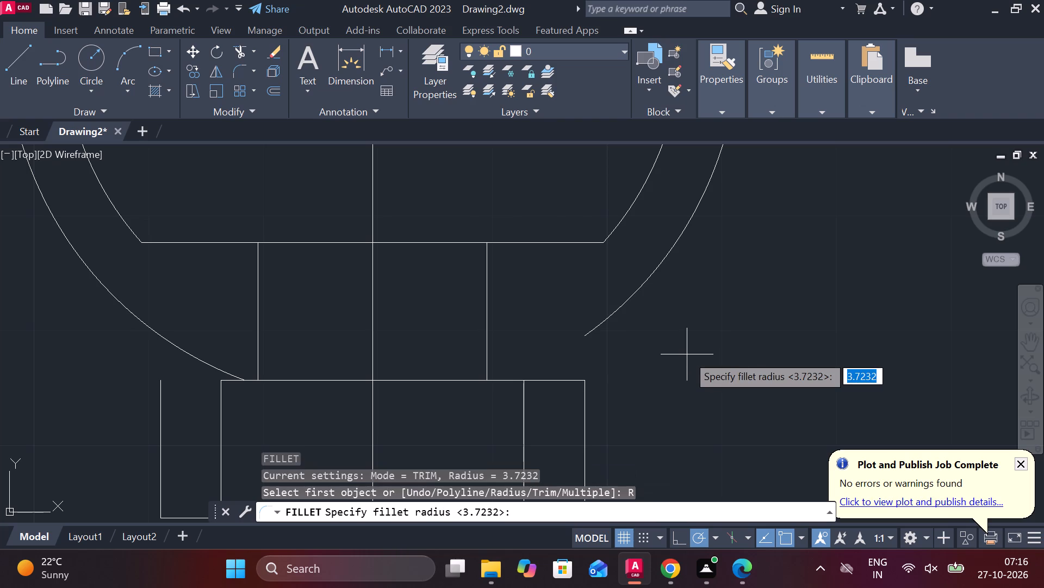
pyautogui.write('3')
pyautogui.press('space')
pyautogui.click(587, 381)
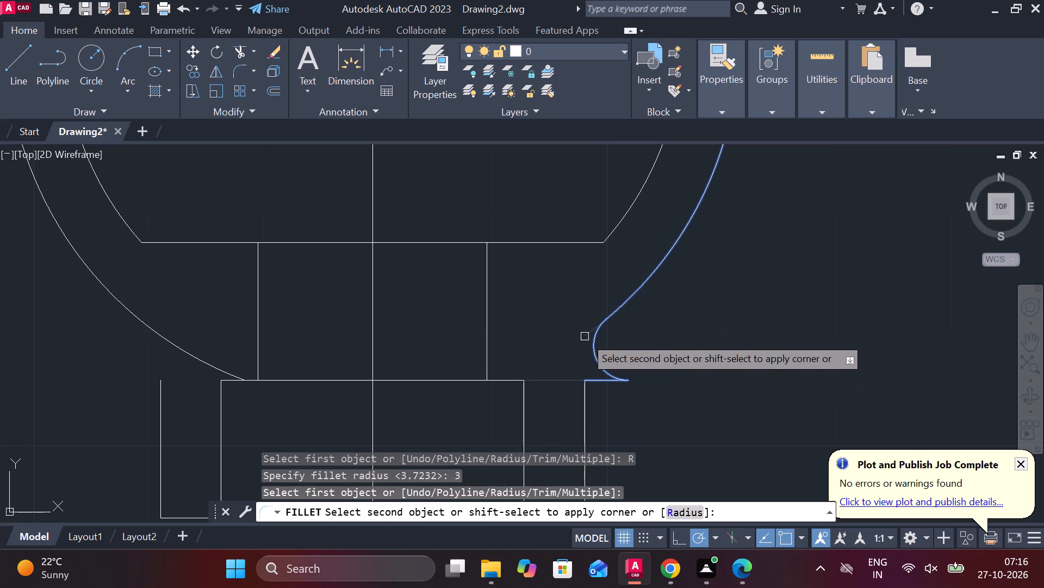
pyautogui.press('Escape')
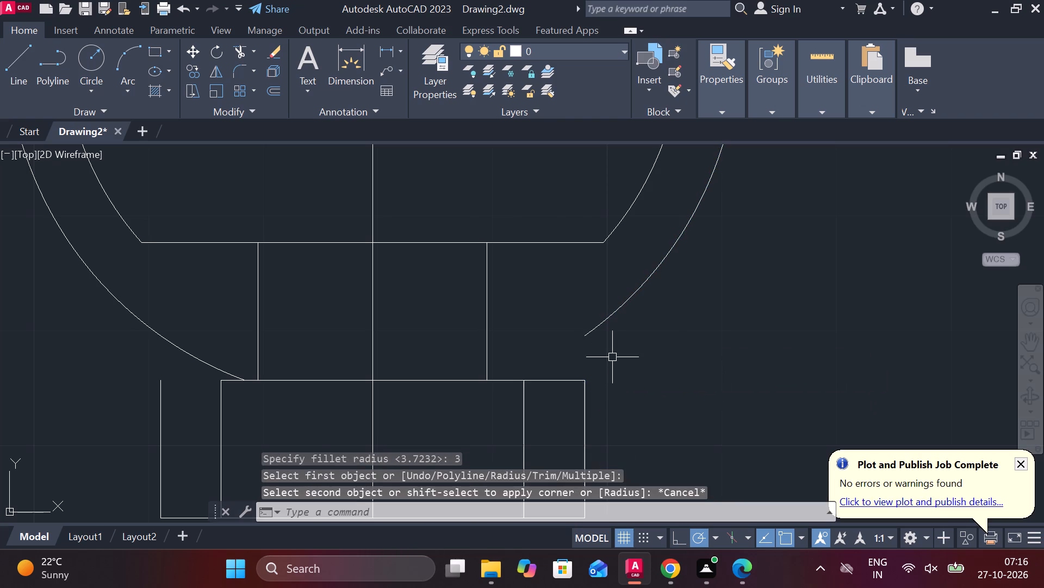
# Trim away the short horizontal segment between the inner step's upper right corner and the outer right vertical line.
pyautogui.write('TR')
pyautogui.press('space')
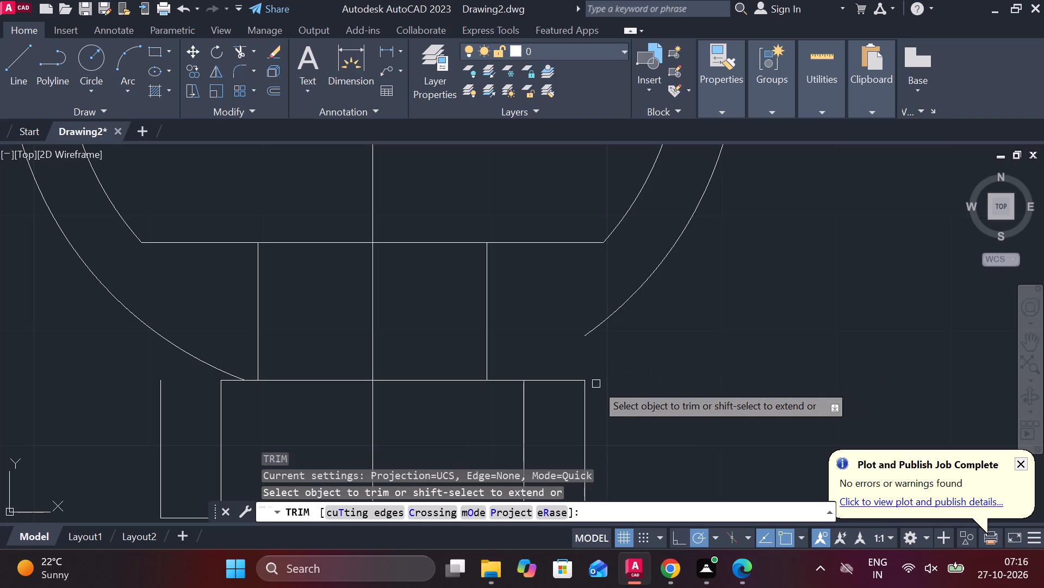
pyautogui.click(571, 383)
pyautogui.press('Escape')
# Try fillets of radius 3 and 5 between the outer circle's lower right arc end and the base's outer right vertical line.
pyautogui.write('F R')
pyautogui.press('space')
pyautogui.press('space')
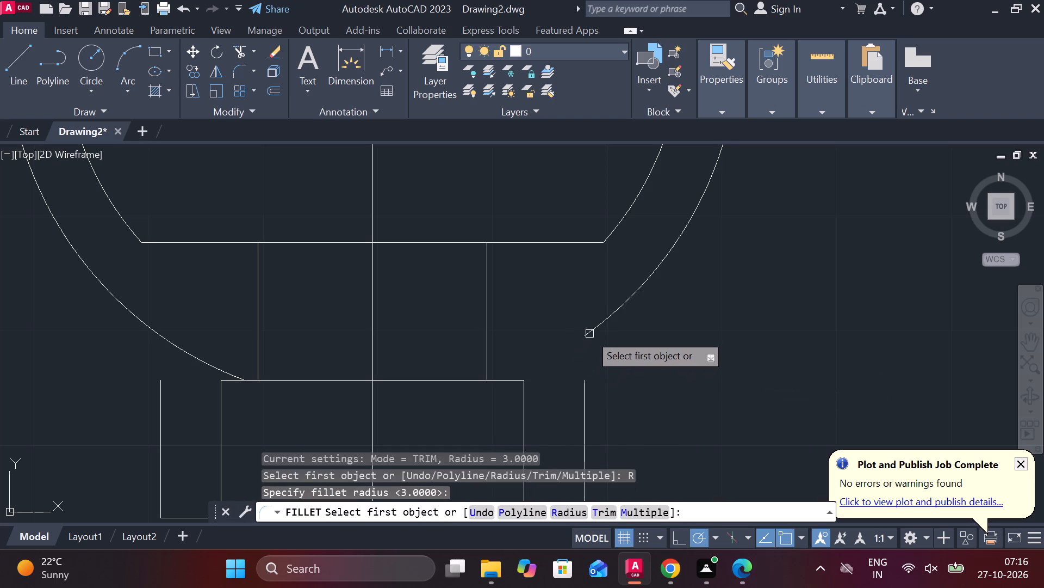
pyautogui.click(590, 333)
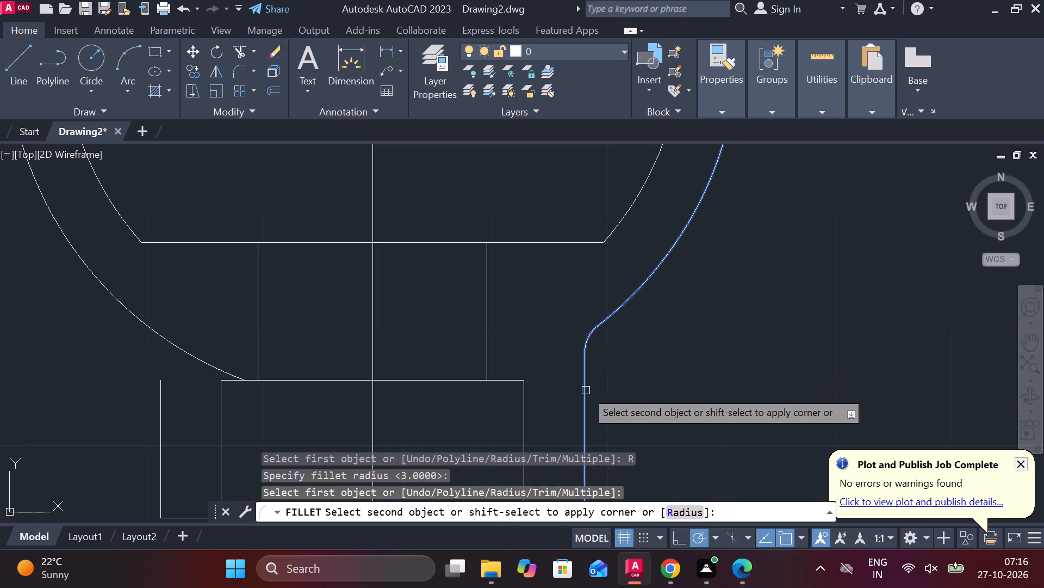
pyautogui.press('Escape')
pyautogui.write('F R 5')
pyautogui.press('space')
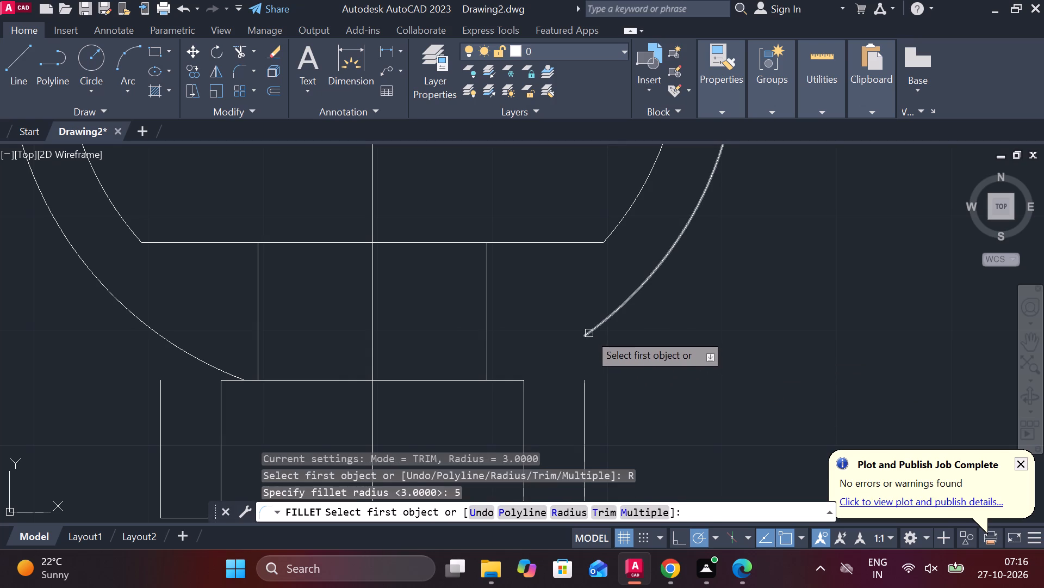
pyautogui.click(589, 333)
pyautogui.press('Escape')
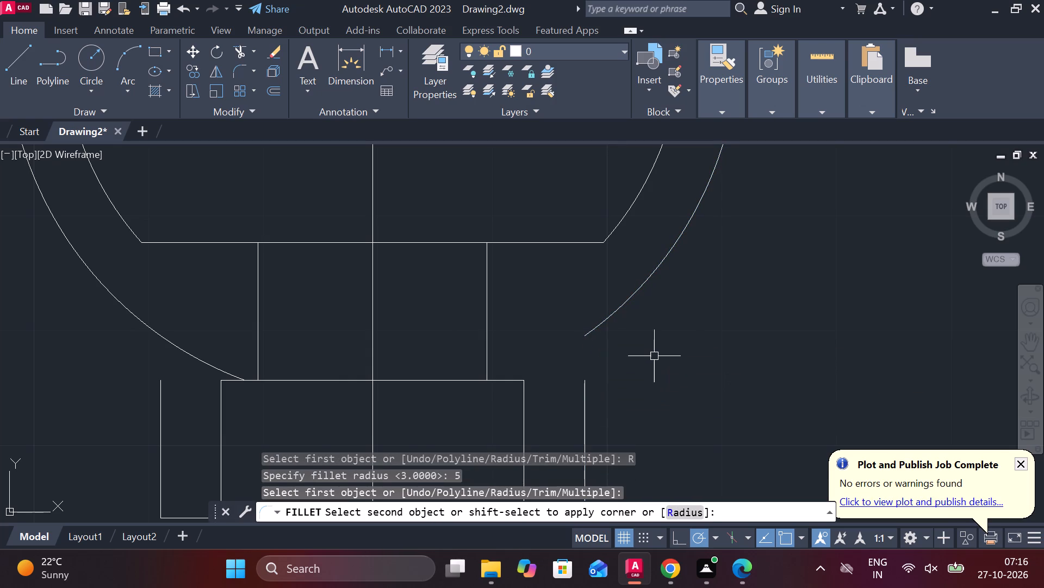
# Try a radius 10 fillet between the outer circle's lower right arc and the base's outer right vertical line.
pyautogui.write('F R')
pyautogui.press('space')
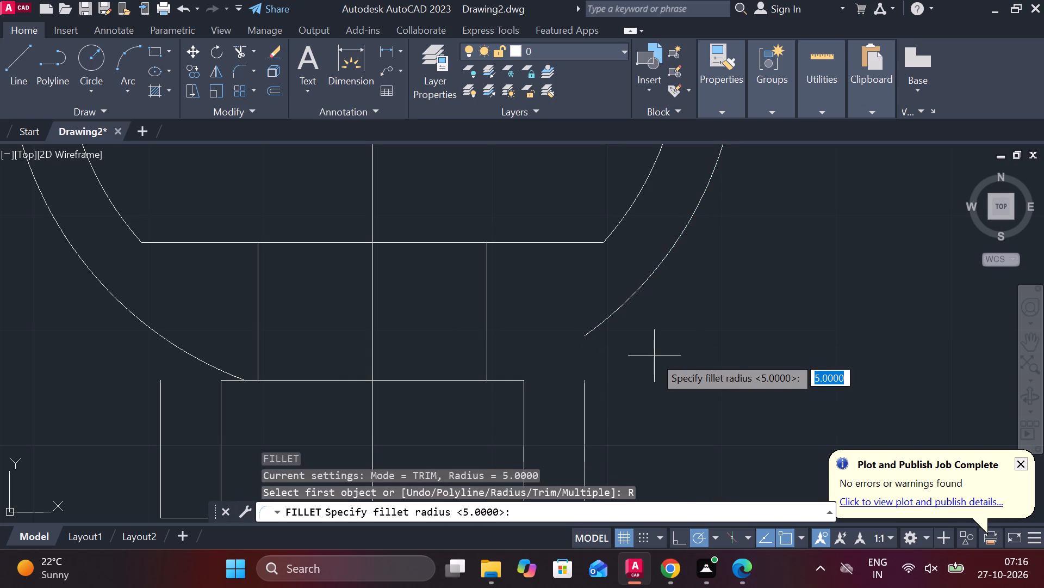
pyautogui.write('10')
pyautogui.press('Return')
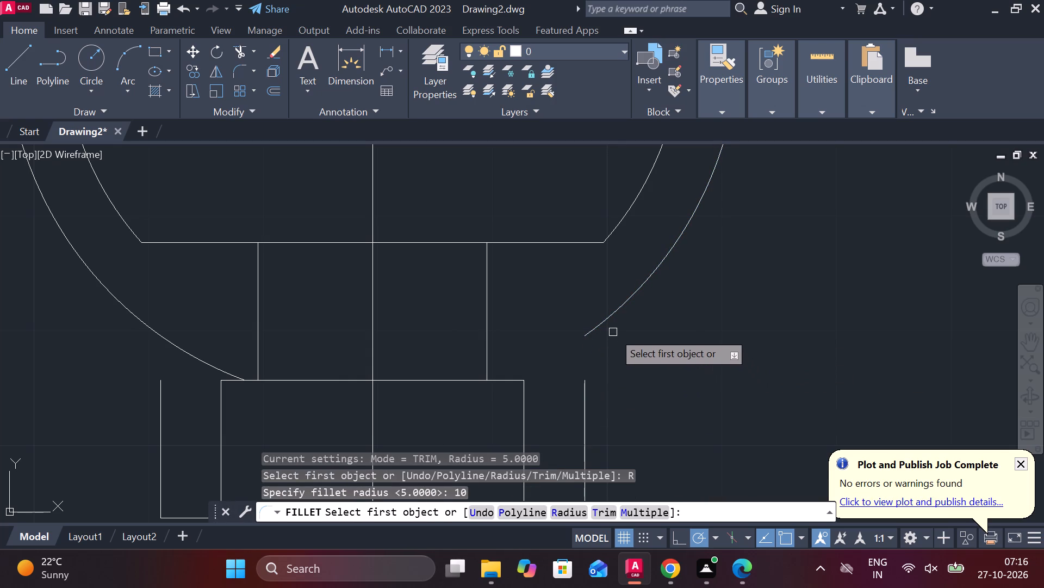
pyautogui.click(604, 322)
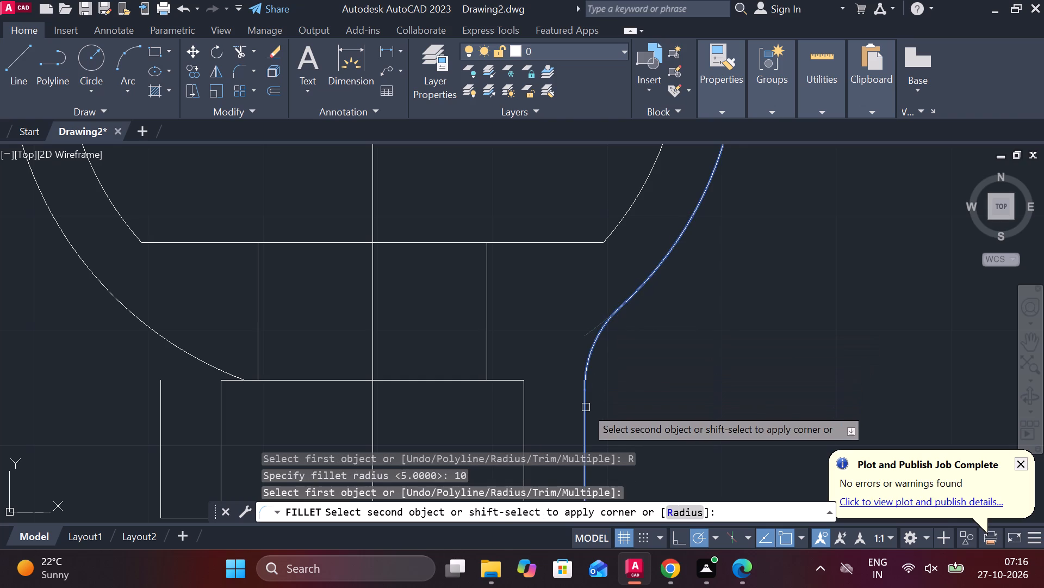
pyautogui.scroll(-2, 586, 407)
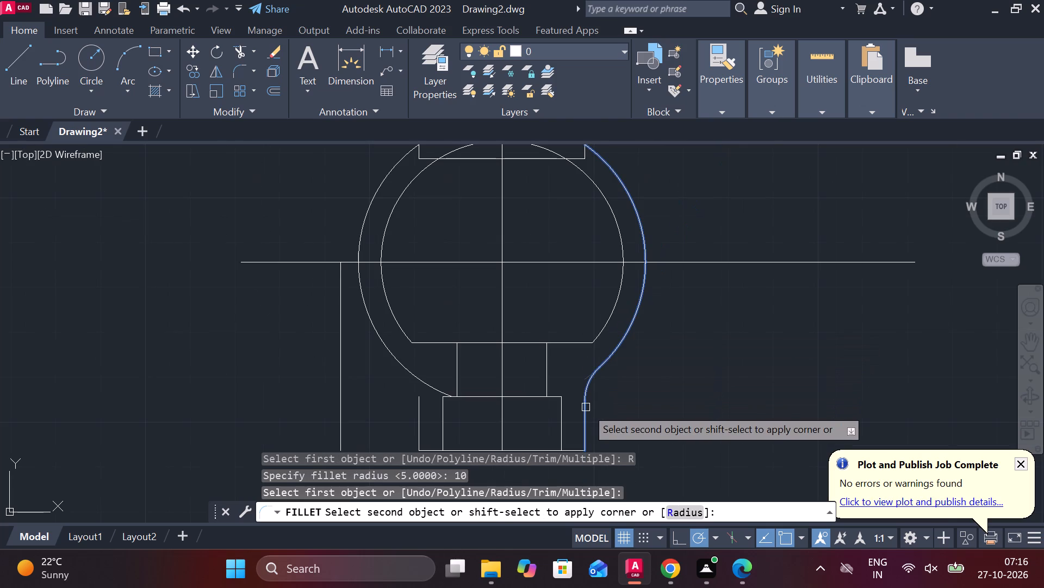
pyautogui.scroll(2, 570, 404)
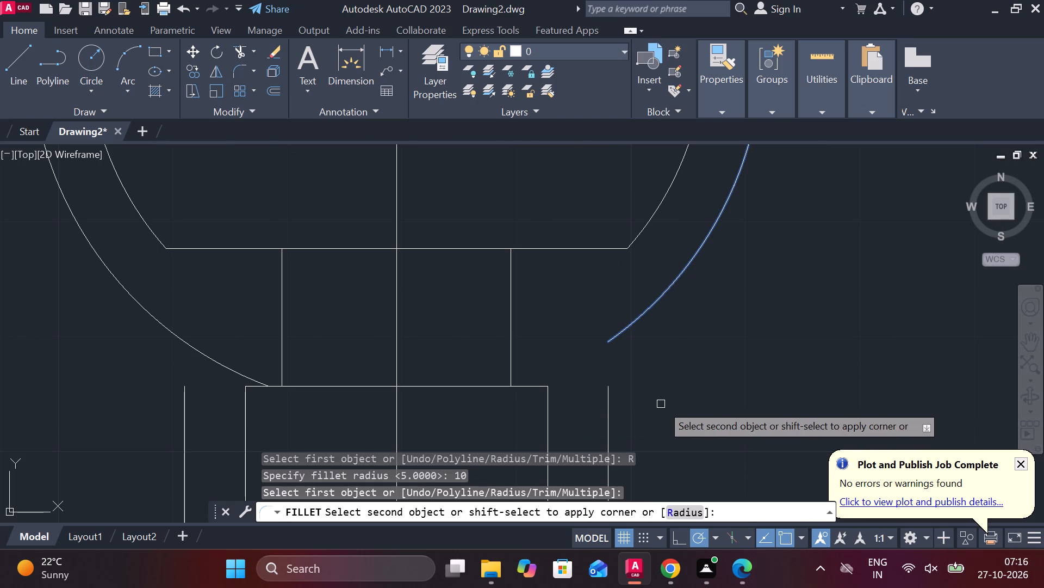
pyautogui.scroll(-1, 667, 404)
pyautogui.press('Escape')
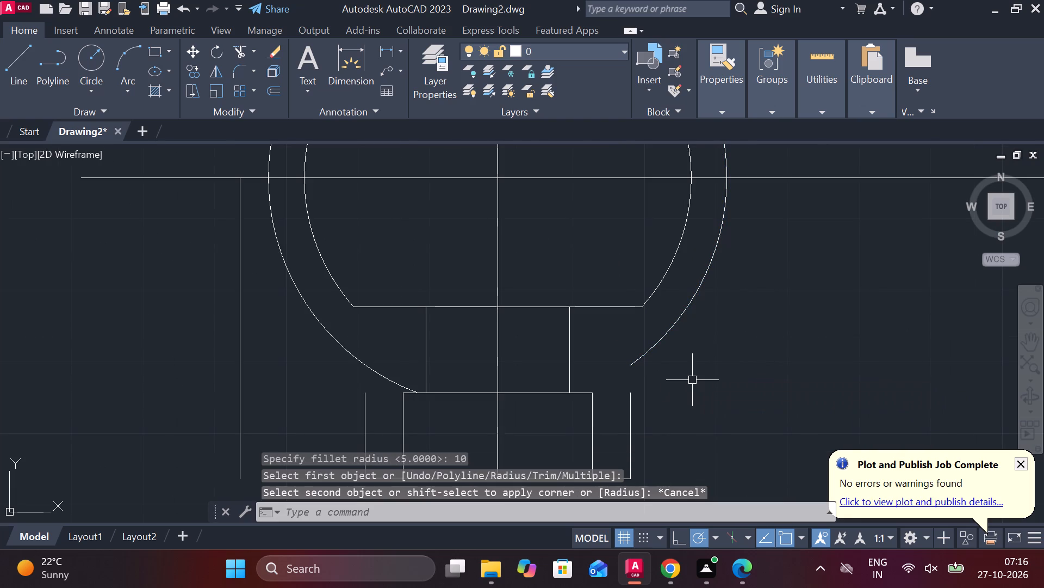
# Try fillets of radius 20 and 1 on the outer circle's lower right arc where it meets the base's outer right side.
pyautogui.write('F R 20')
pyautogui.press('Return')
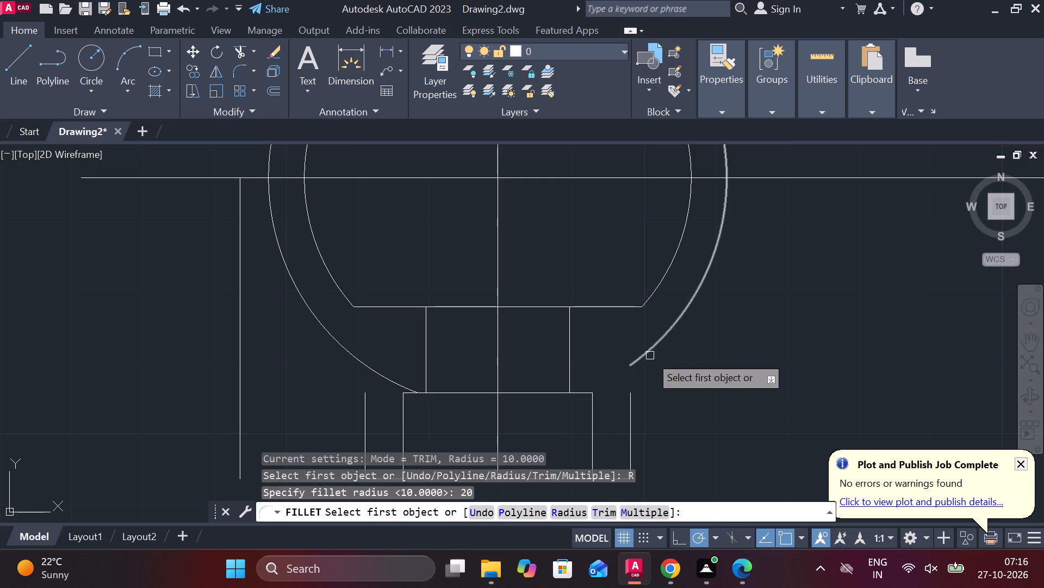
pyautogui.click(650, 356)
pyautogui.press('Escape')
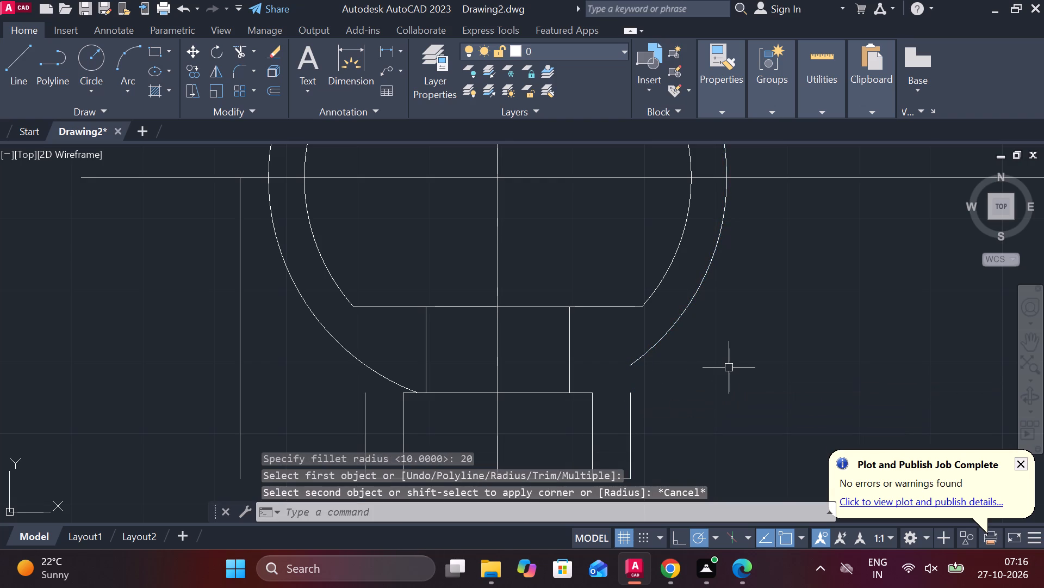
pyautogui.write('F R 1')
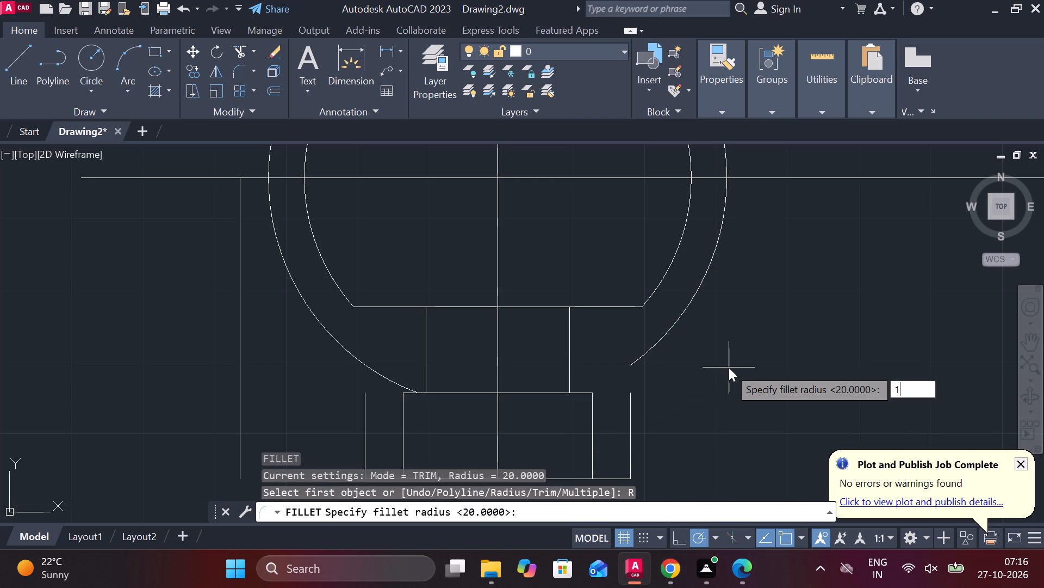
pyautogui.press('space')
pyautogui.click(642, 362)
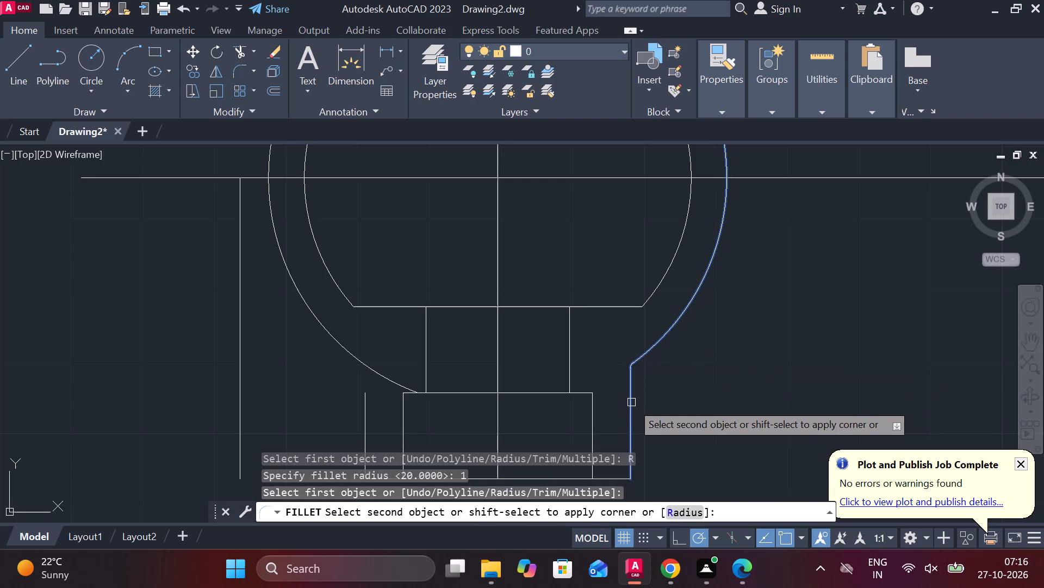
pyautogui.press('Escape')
# Fillet the outer circle's lower right arc with the base's outer right vertical line at radius 6.
pyautogui.write('F R')
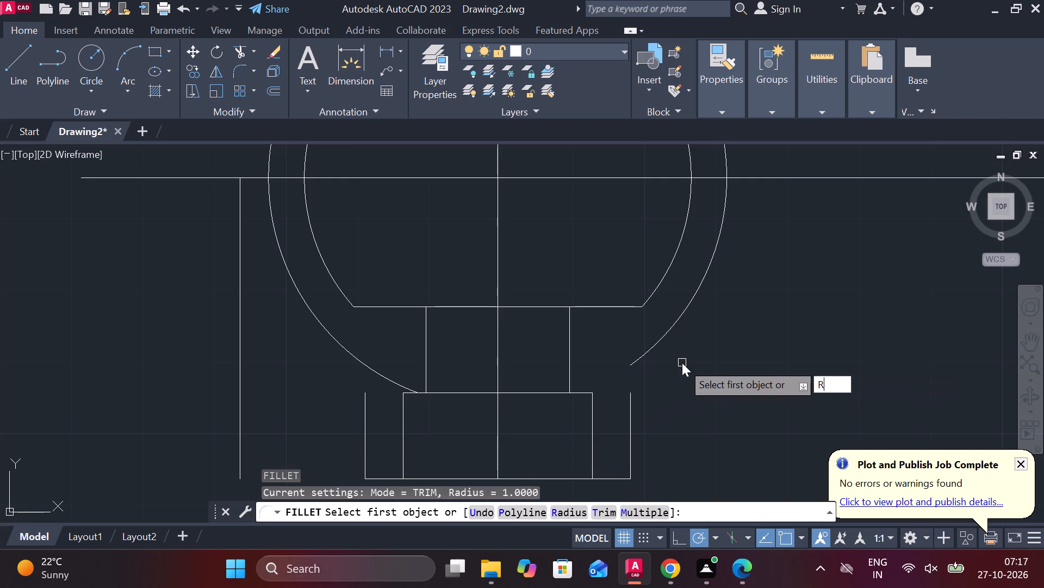
pyautogui.press('space')
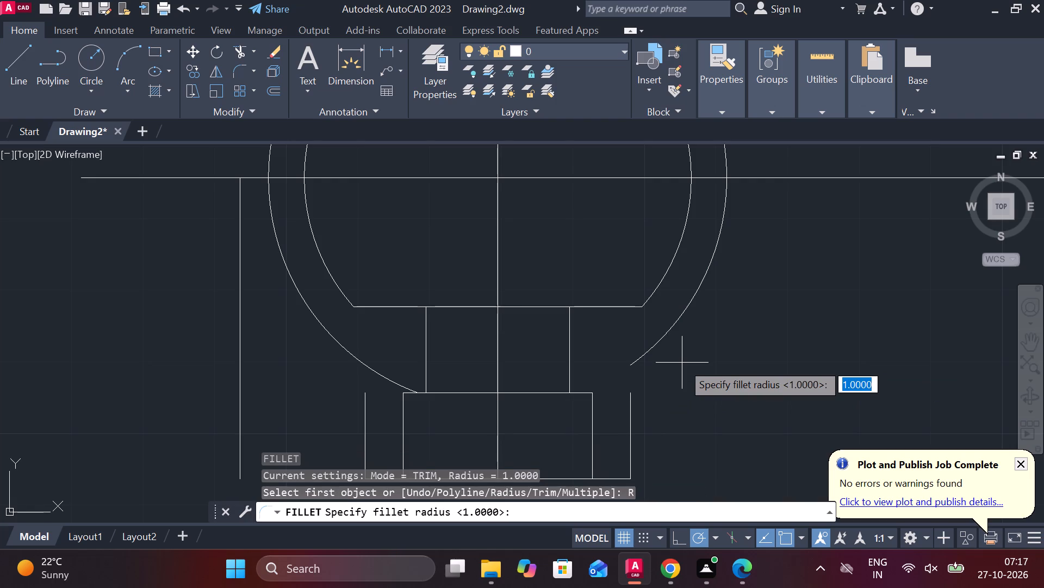
pyautogui.press('6')
pyautogui.press('space')
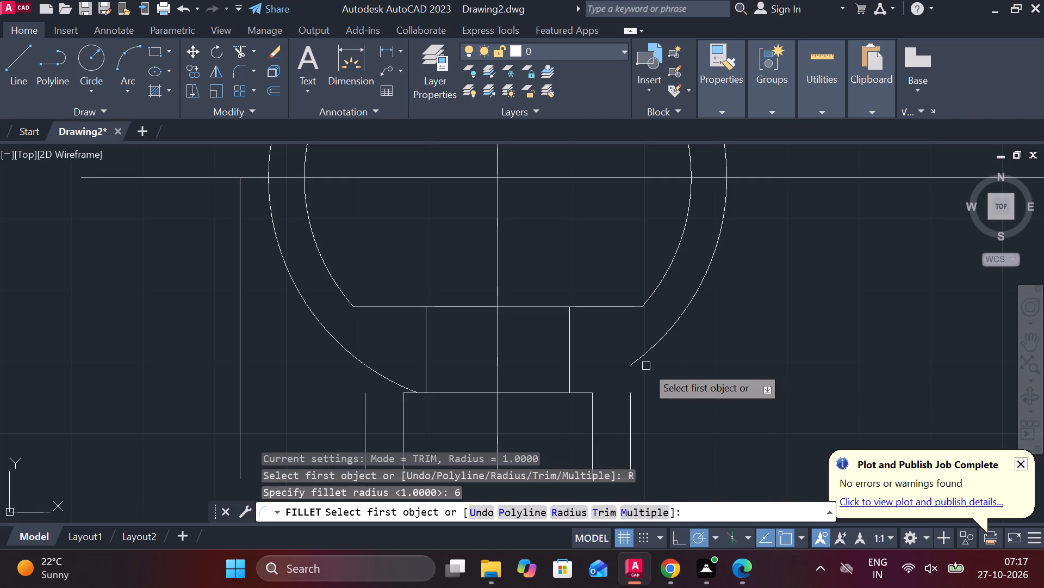
pyautogui.click(643, 360)
pyautogui.click(632, 403)
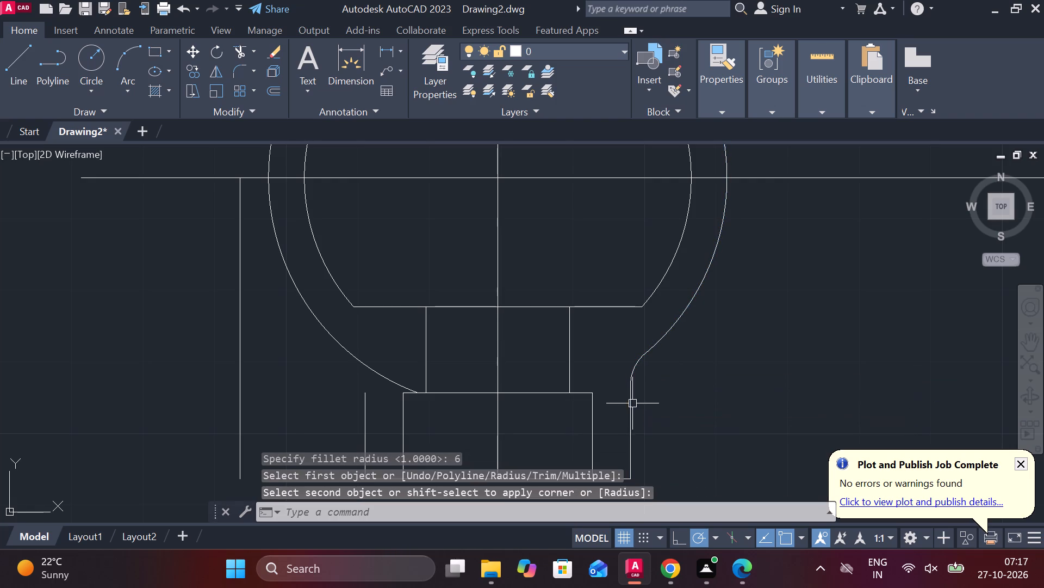
pyautogui.moveTo(762, 356); pyautogui.dragTo(767, 356, button='middle')
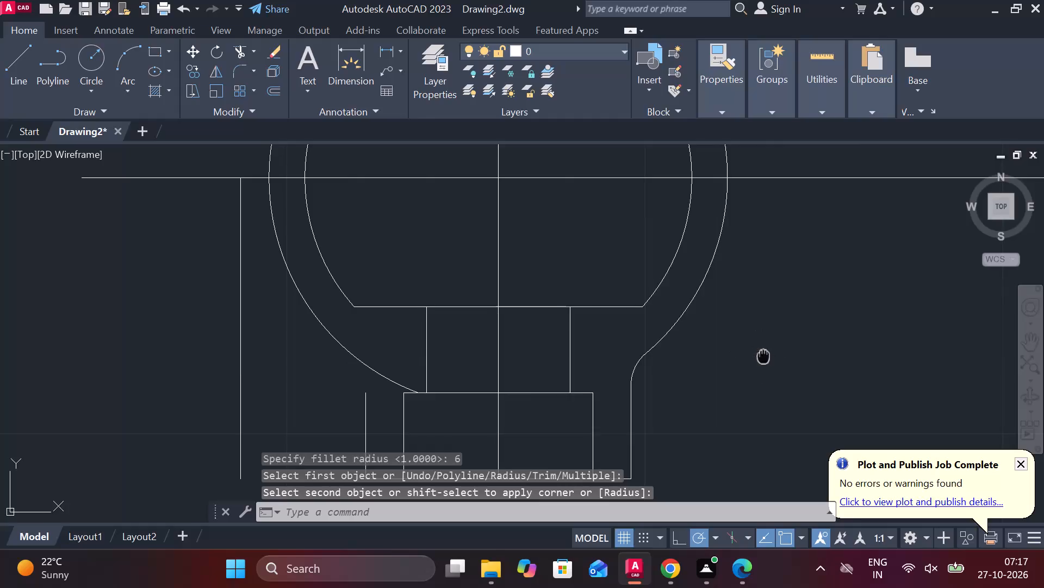
# Offset the top edge of the inner base rectangle downward by 2.
pyautogui.moveTo(767, 356); pyautogui.dragTo(811, 344, button='middle')
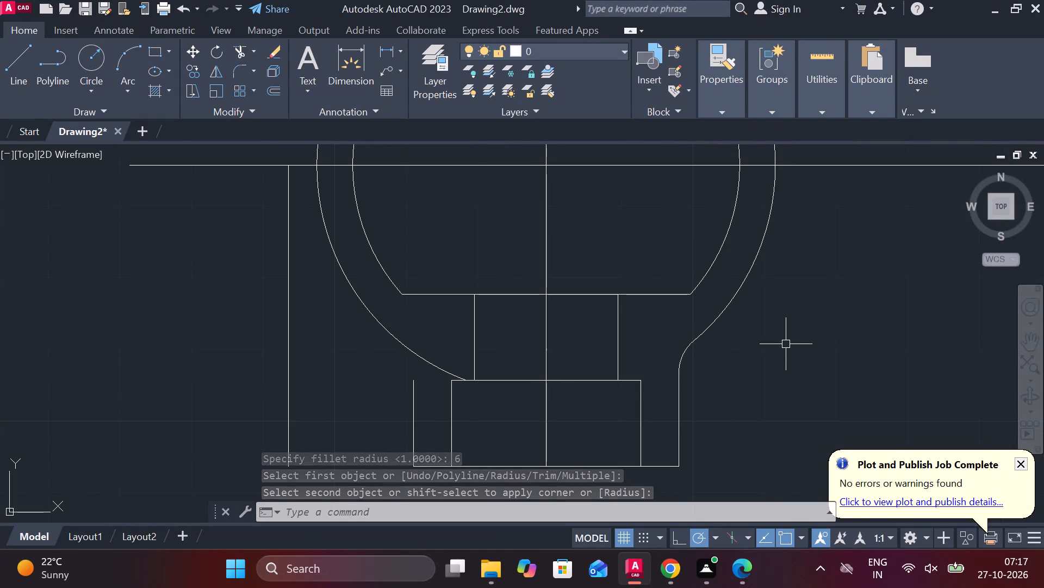
pyautogui.scroll(-2, 786, 344)
pyautogui.moveTo(789, 363); pyautogui.dragTo(774, 379, button='middle')
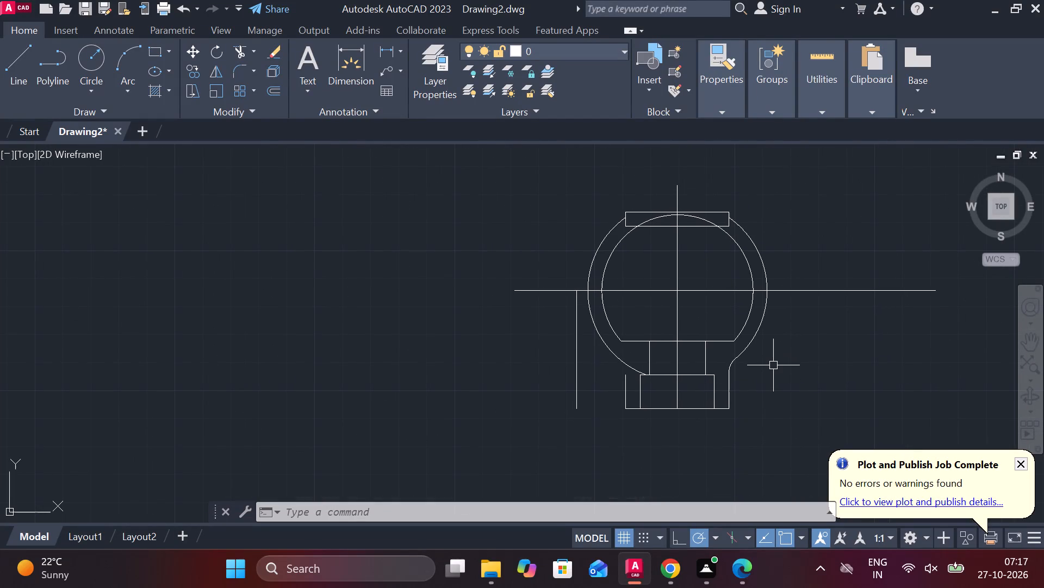
pyautogui.scroll(2, 706, 359)
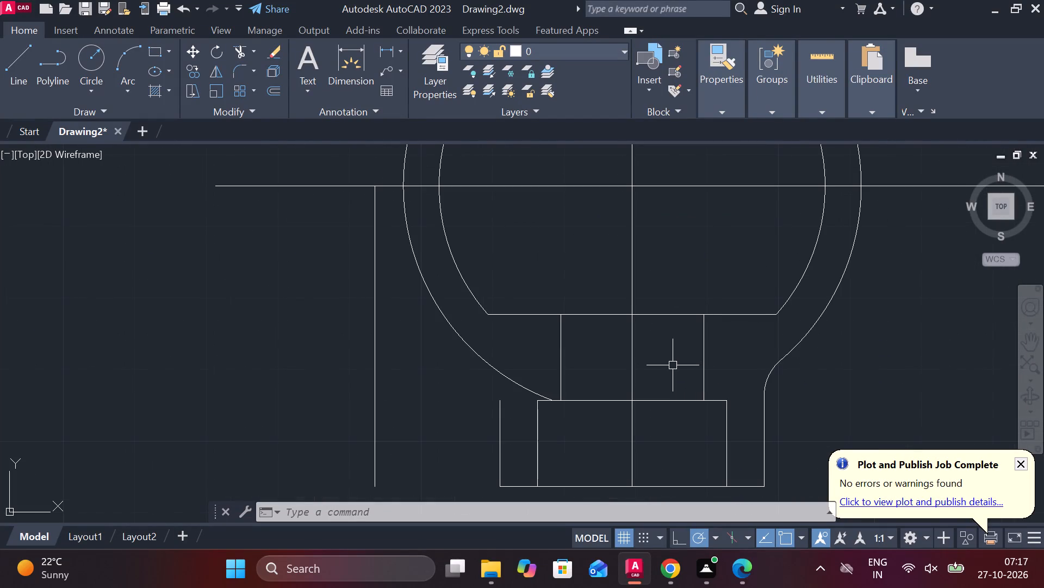
pyautogui.moveTo(676, 364); pyautogui.dragTo(686, 335, button='middle')
pyautogui.press('Escape')
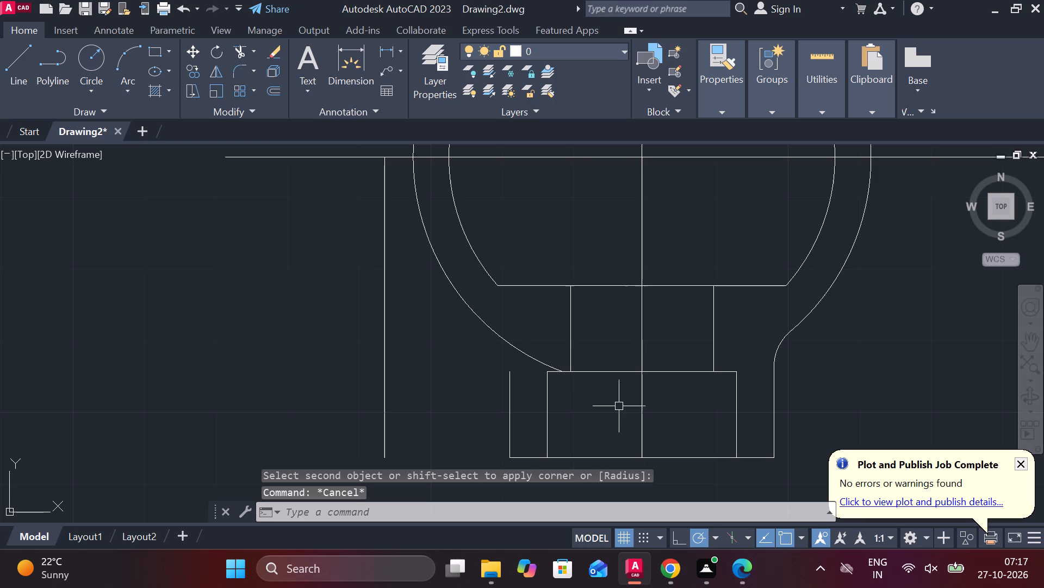
pyautogui.click(593, 370)
pyautogui.press('o')
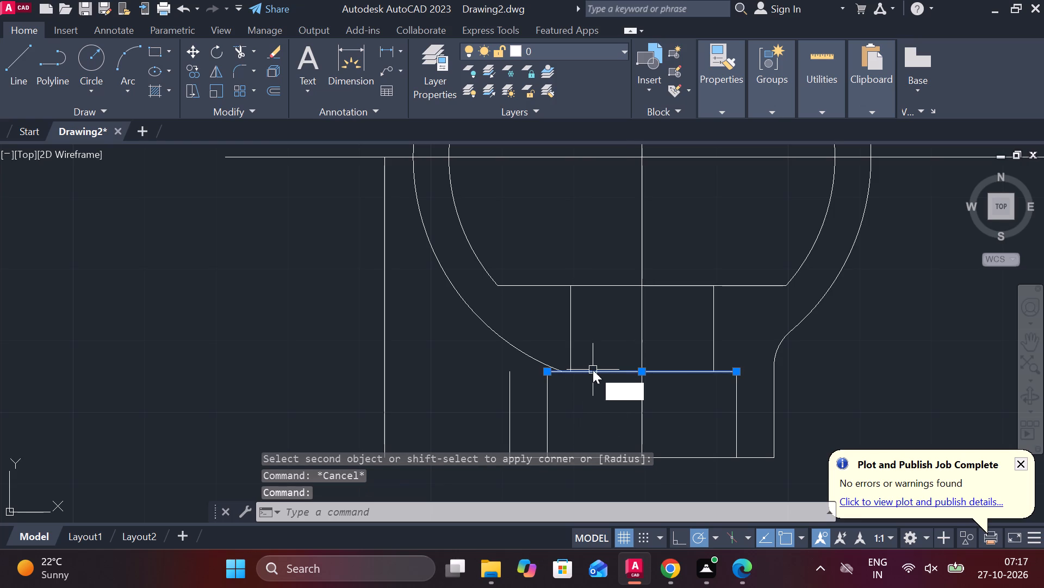
pyautogui.press('Return')
pyautogui.press('Return')
pyautogui.write('2')
pyautogui.press('space')
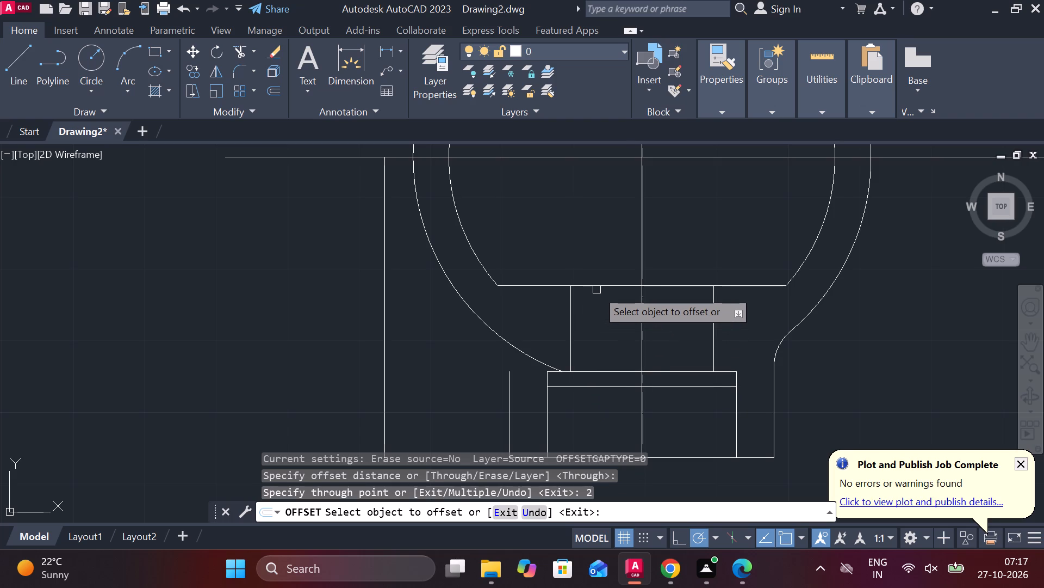
pyautogui.press('Escape')
# Draw a line across the top of the neck between its two vertical lines and offset it 1 downward.
pyautogui.press('l')
pyautogui.press('Return')
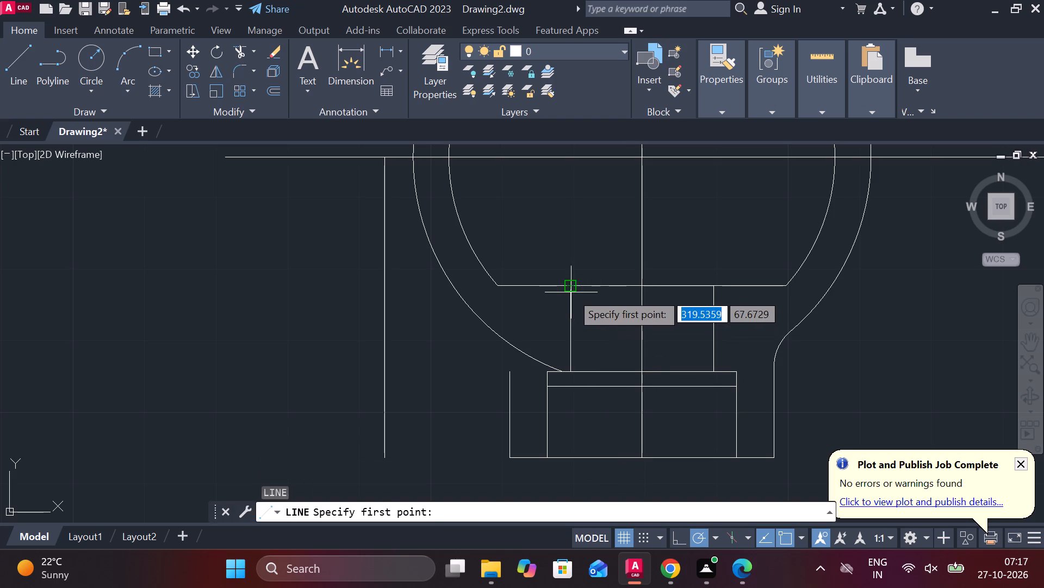
pyautogui.click(571, 292)
pyautogui.click(712, 286)
pyautogui.press('Escape')
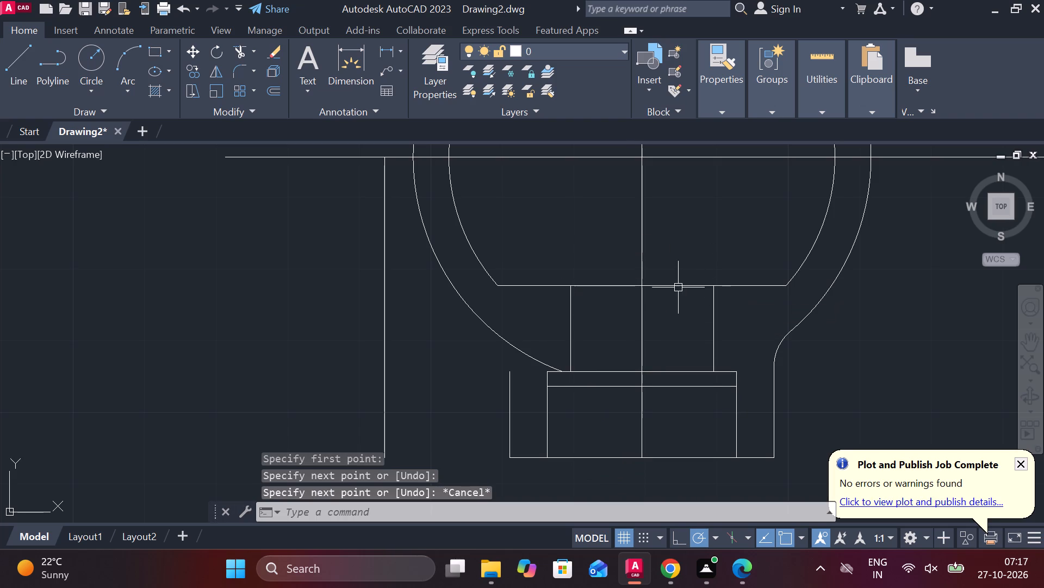
pyautogui.click(678, 287)
pyautogui.press('o')
pyautogui.press('Return')
pyautogui.press('Return')
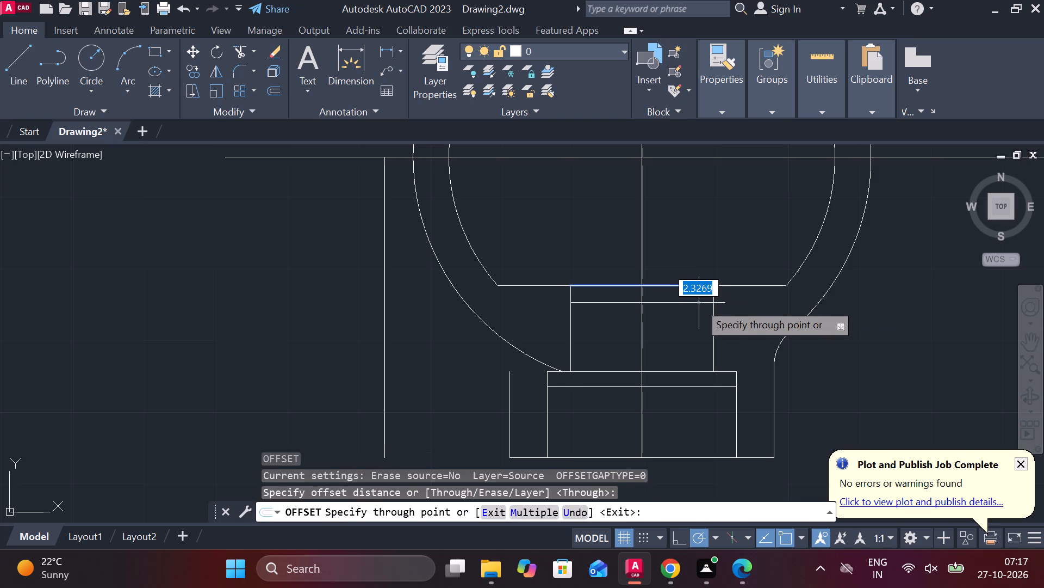
pyautogui.write('1')
pyautogui.press('space')
pyautogui.press('Escape')
# Erase the helper line drawn across the top of the neck, keeping its offset copy.
pyautogui.click(682, 286)
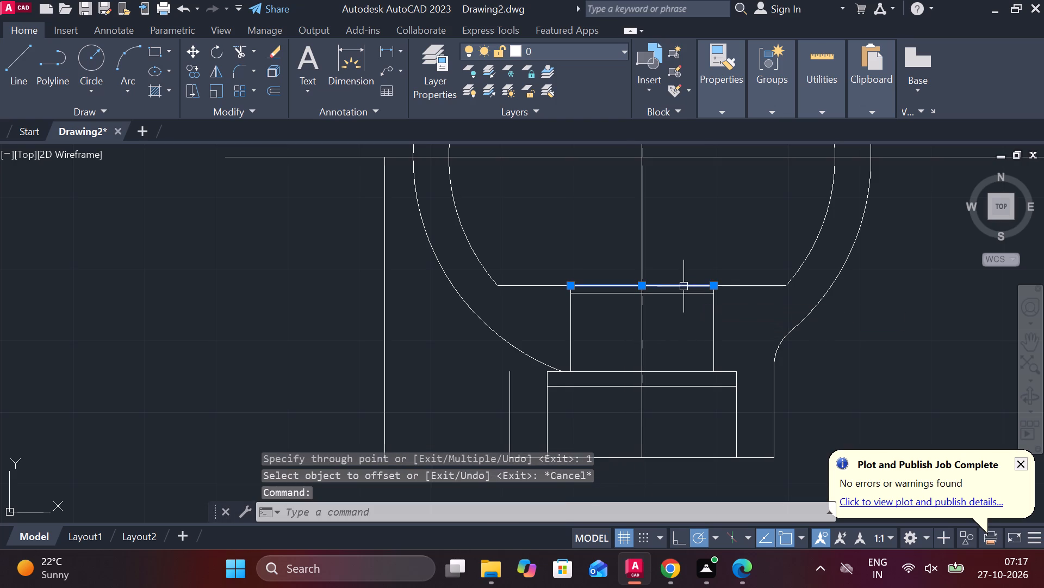
pyautogui.write('E')
pyautogui.press('space')
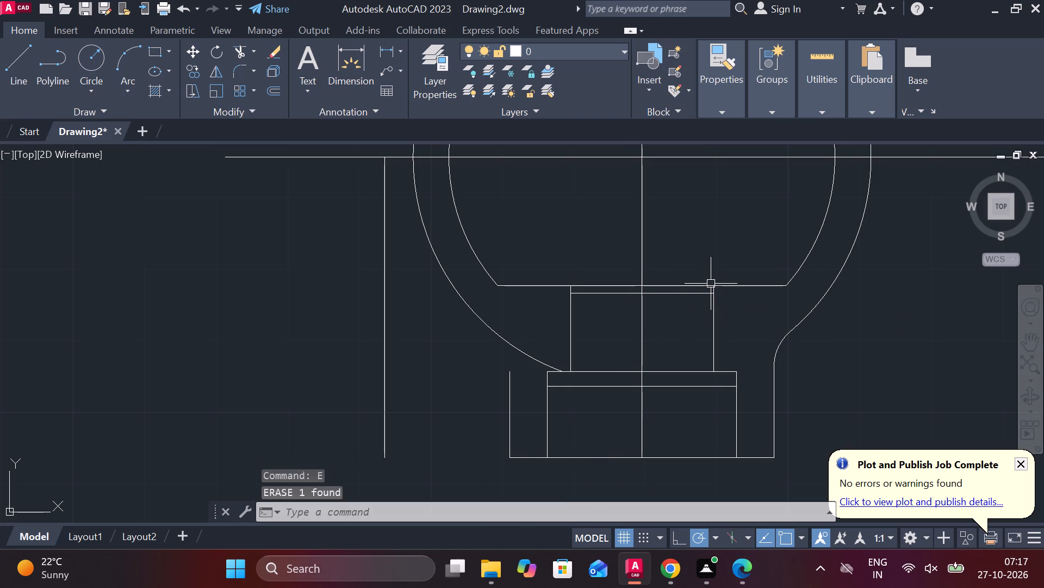
# Trim the part of the top rectangle's lower edge that lies inside the inner circle, on both sides of the centreline.
pyautogui.scroll(-1, 767, 375)
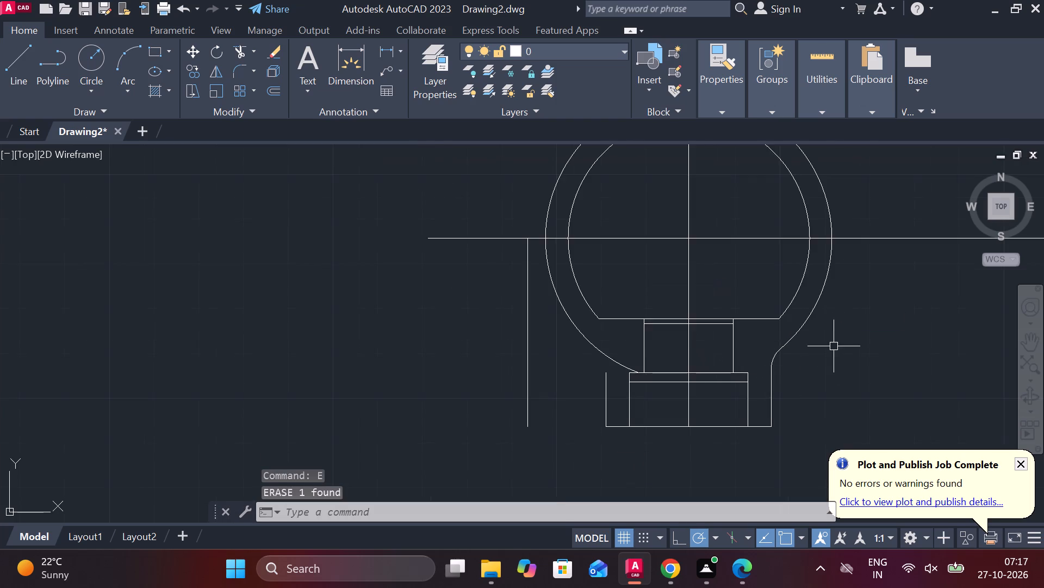
pyautogui.moveTo(776, 382); pyautogui.dragTo(678, 422, button='middle')
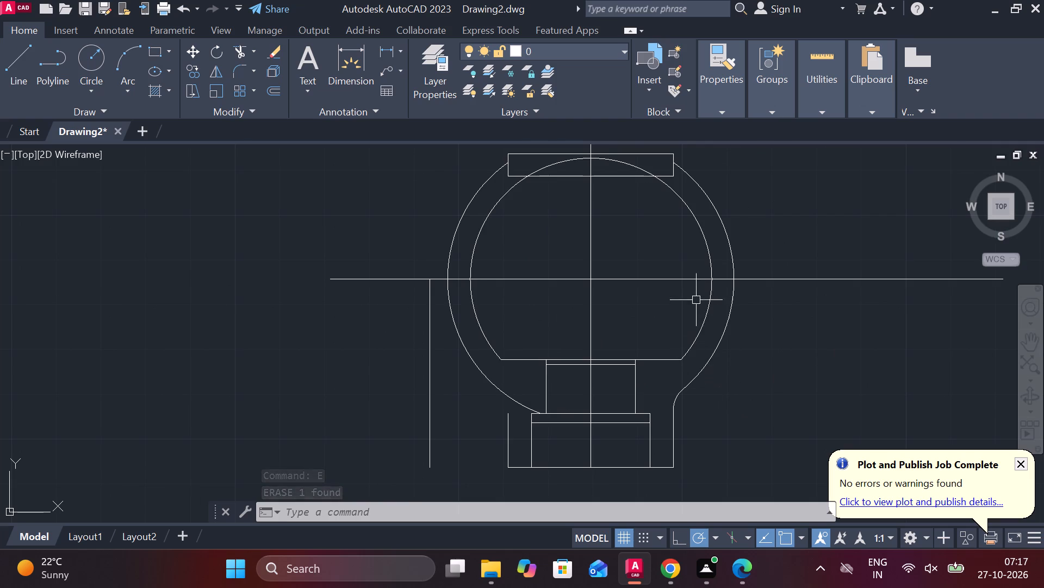
pyautogui.moveTo(670, 304); pyautogui.dragTo(671, 372, button='middle')
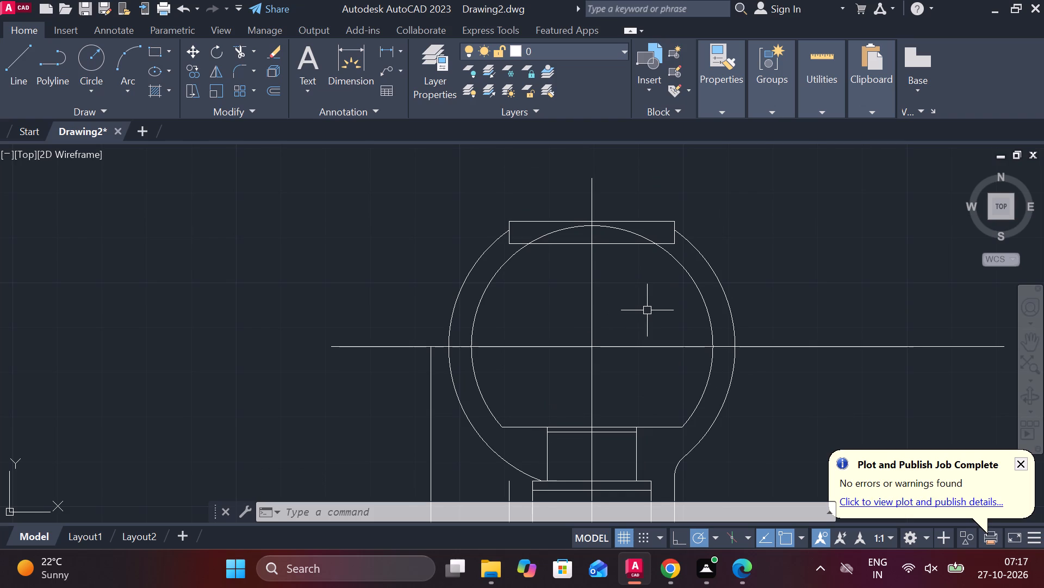
pyautogui.write('TR')
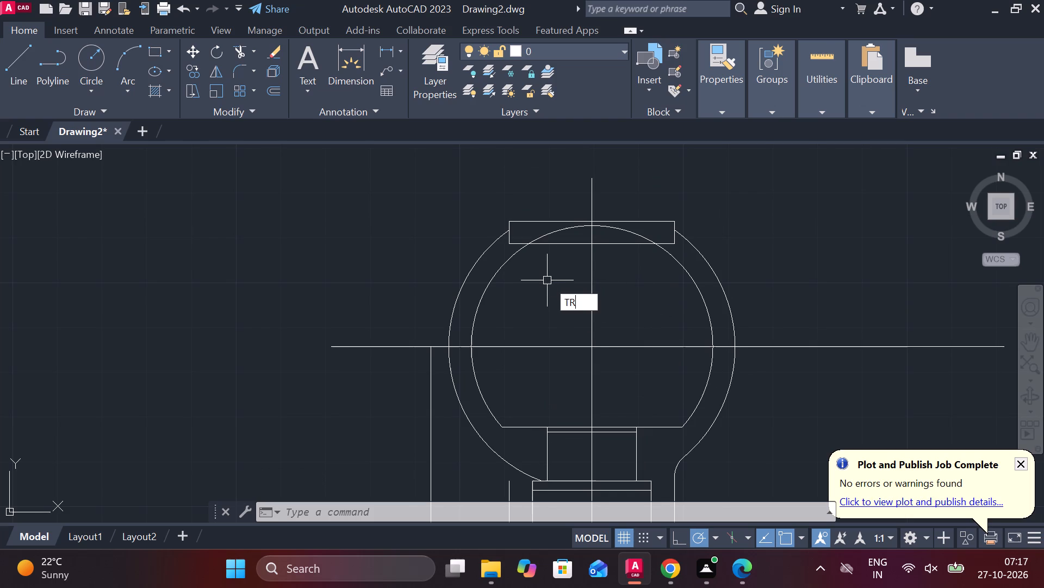
pyautogui.press('space')
pyautogui.click(552, 241)
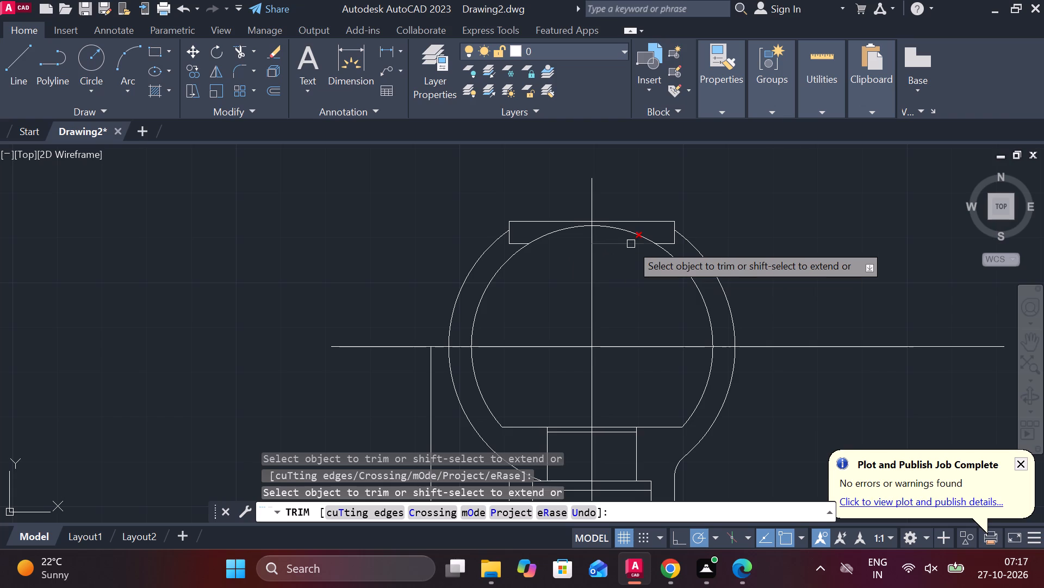
pyautogui.click(631, 244)
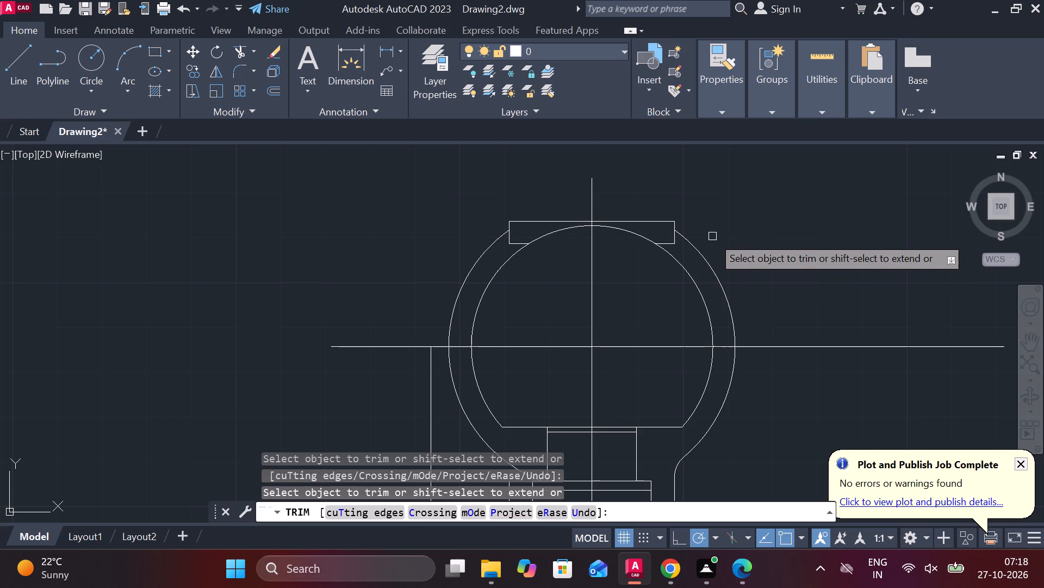
pyautogui.press('Escape')
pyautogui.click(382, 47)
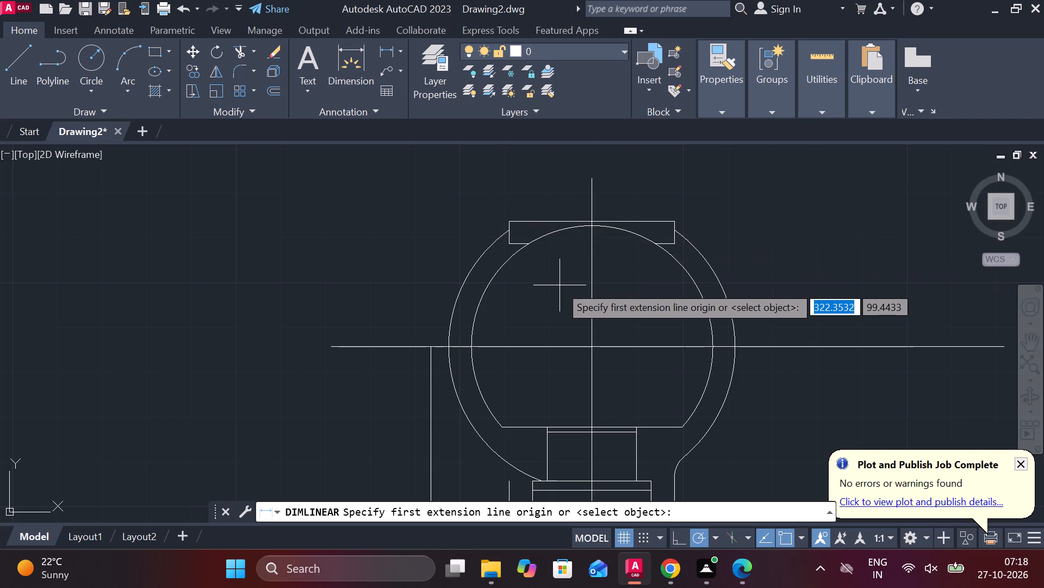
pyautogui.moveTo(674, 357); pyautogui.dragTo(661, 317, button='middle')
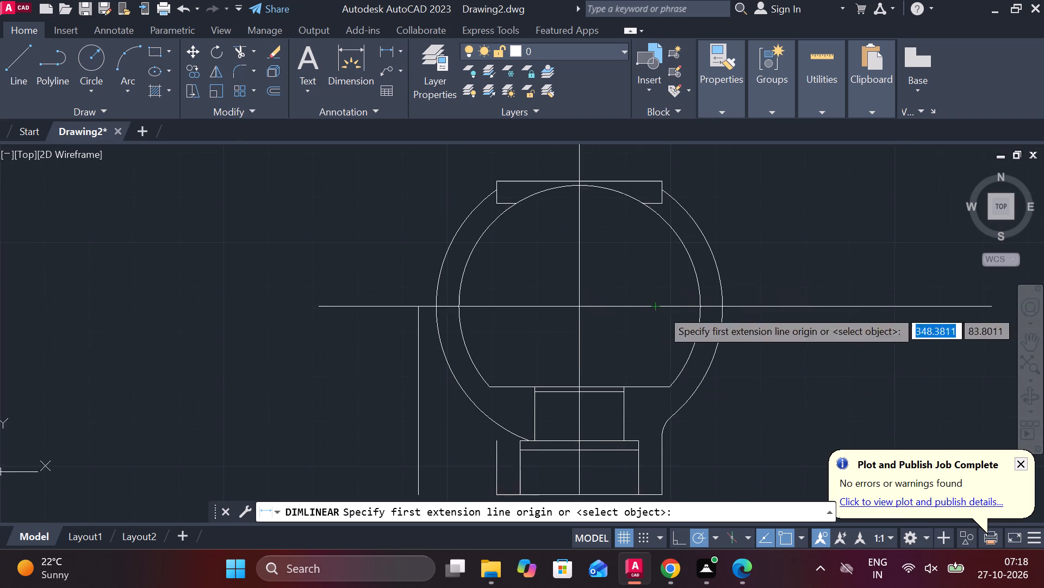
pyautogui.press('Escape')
# Erase the inner circle arc, both outer circle arcs and the fillet arc above the base's right side.
pyautogui.click(681, 242)
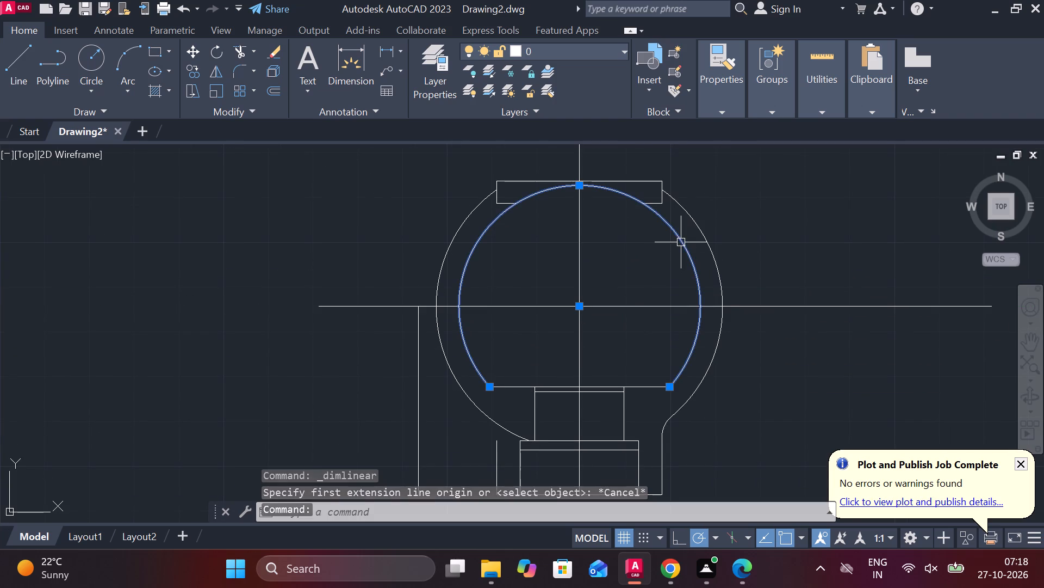
pyautogui.click(703, 229)
pyautogui.click(460, 236)
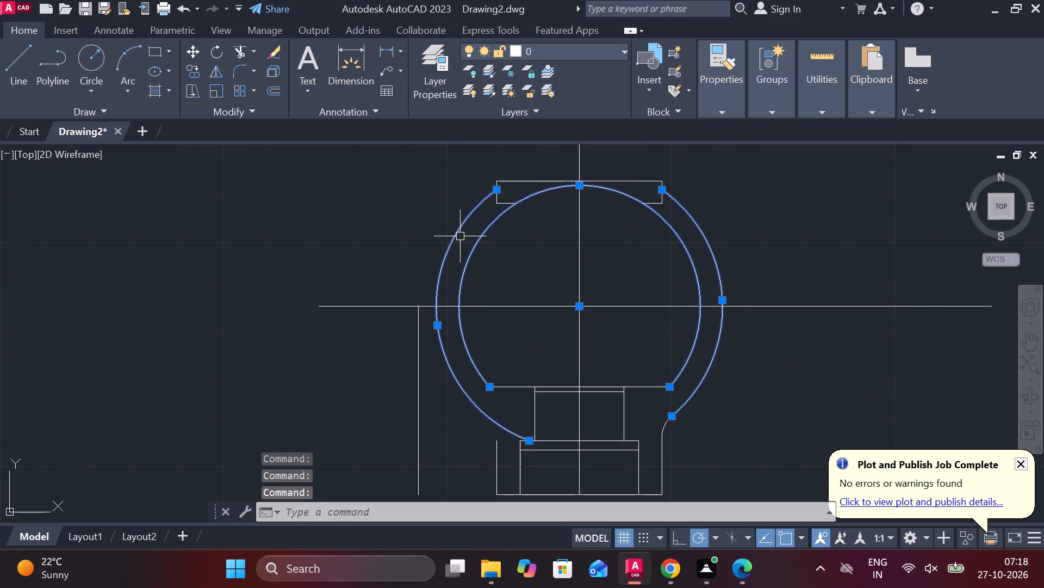
pyautogui.write('E')
pyautogui.press('space')
pyautogui.moveTo(662, 370); pyautogui.dragTo(655, 332, button='middle')
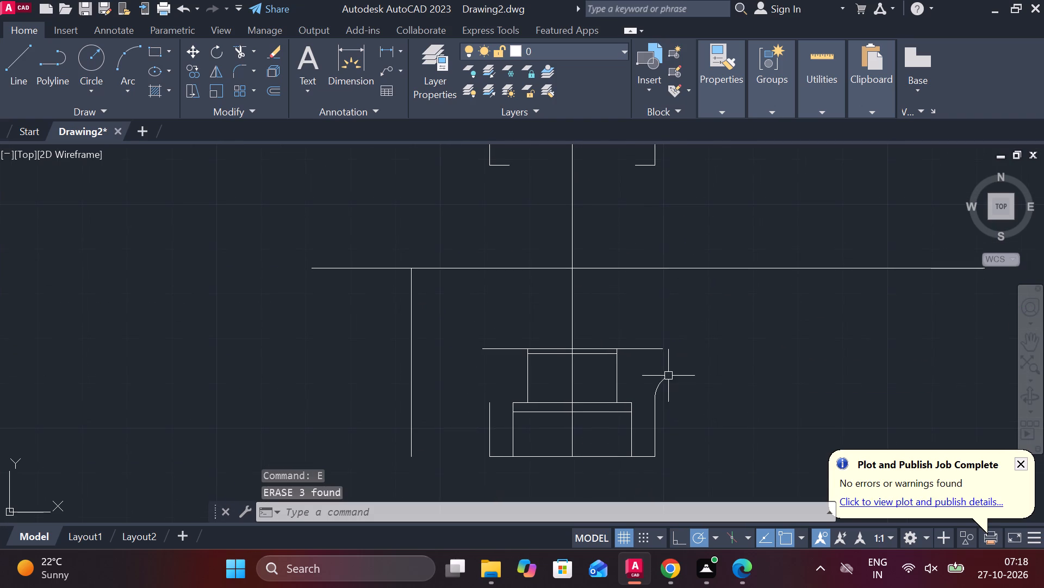
pyautogui.click(663, 378)
pyautogui.write('E')
pyautogui.press('space')
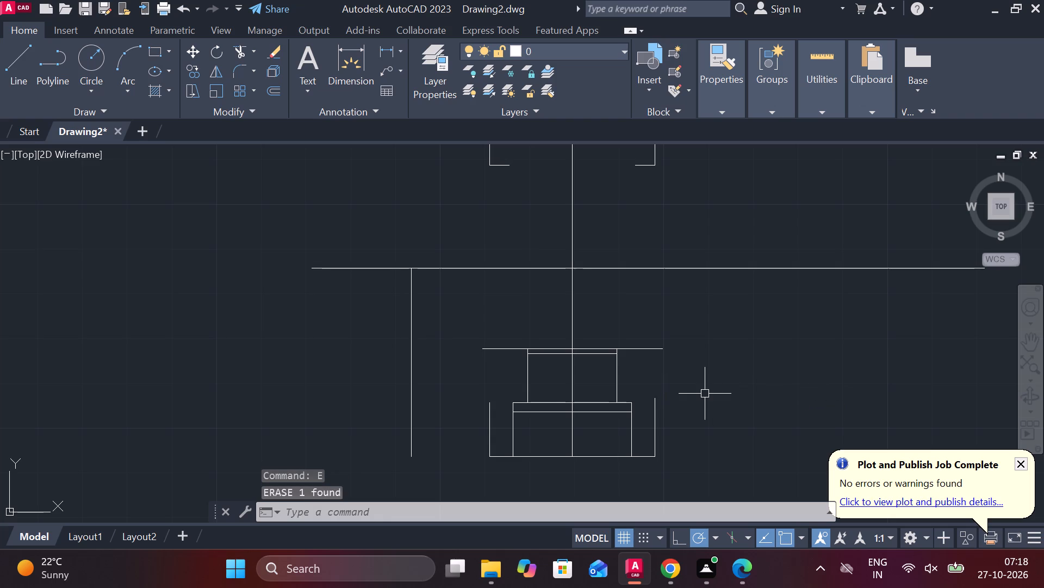
# Draw a circle of diameter 54 centred on the intersection of the vertical and horizontal centrelines.
pyautogui.write('C')
pyautogui.press('space')
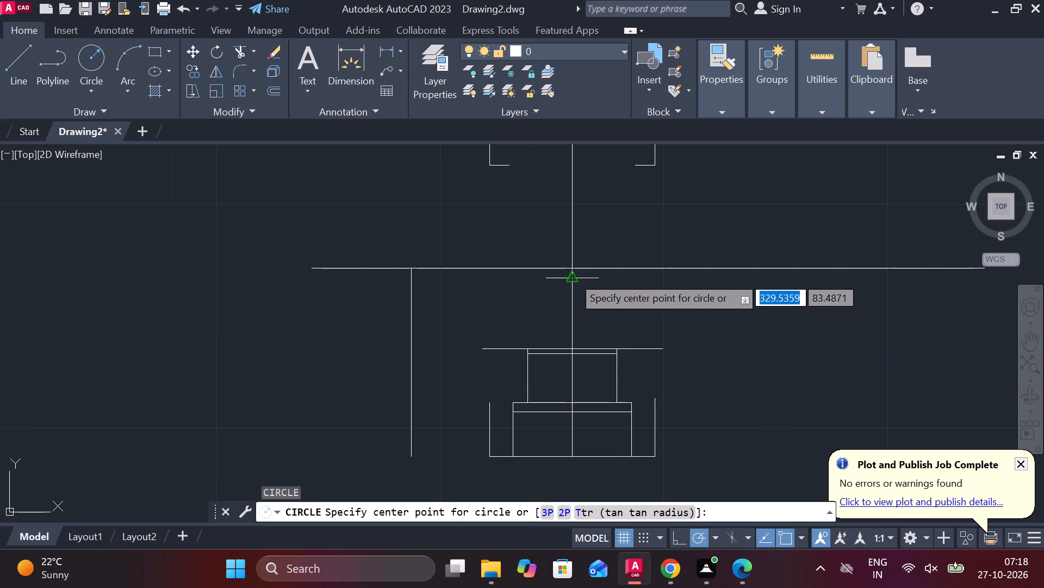
pyautogui.click(569, 269)
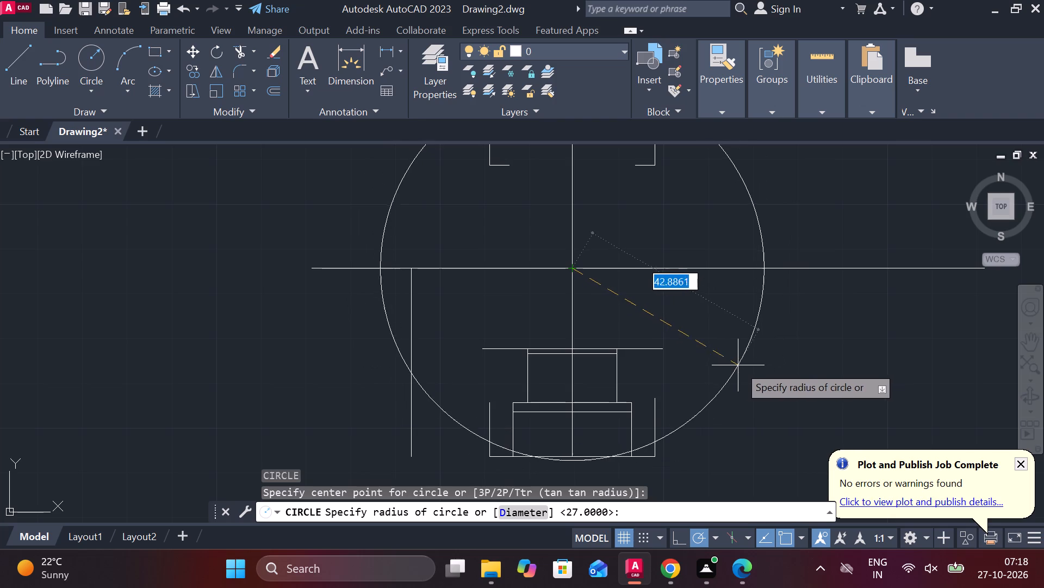
pyautogui.write('D')
pyautogui.press('space')
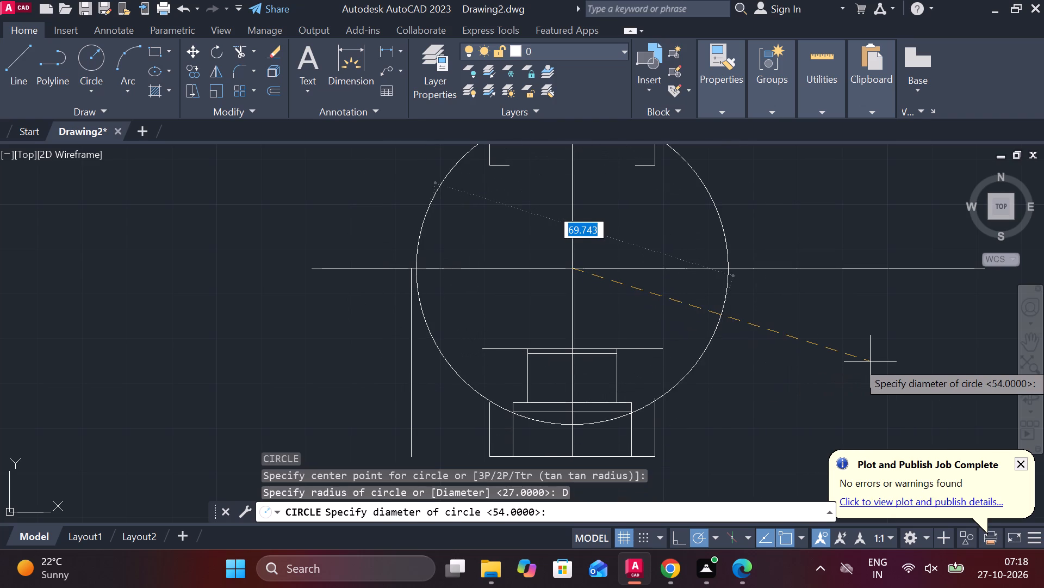
pyautogui.write('54')
pyautogui.press('space')
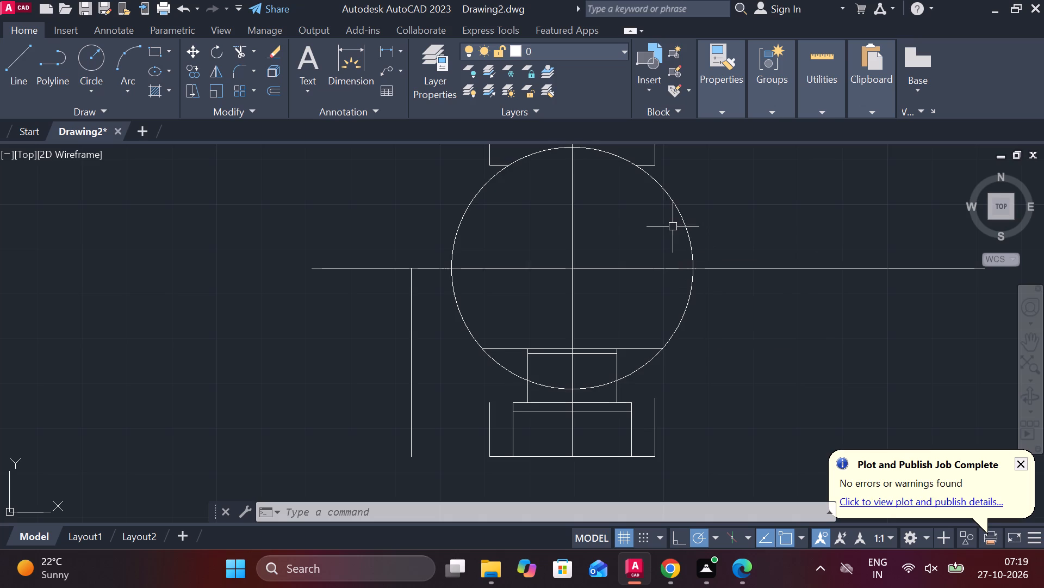
# Trim the new circle inside the top rectangle and between the neck's two vertical lines.
pyautogui.moveTo(678, 233); pyautogui.dragTo(676, 351, button='middle')
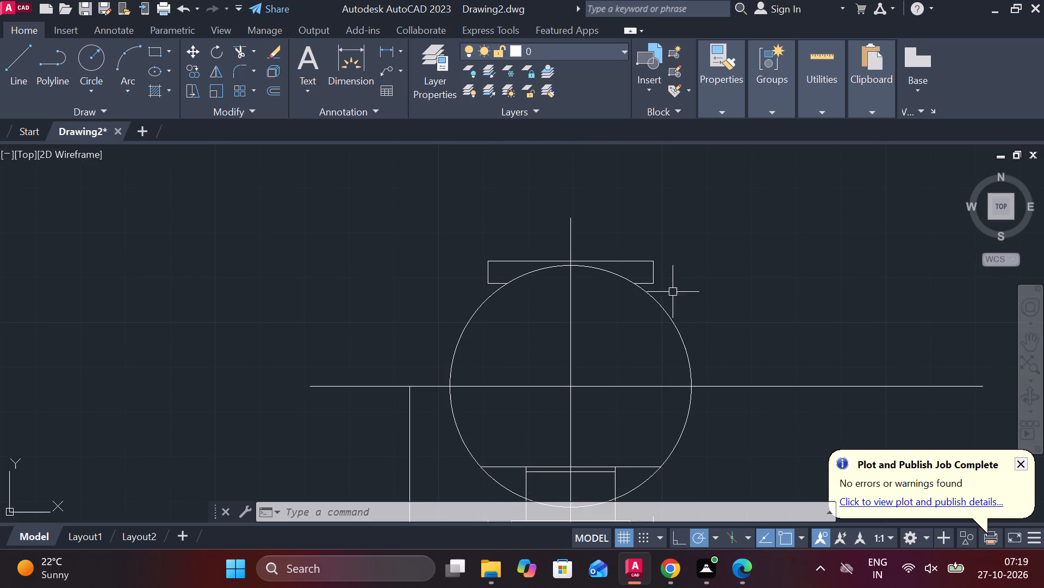
pyautogui.press('Escape')
pyautogui.write('TR')
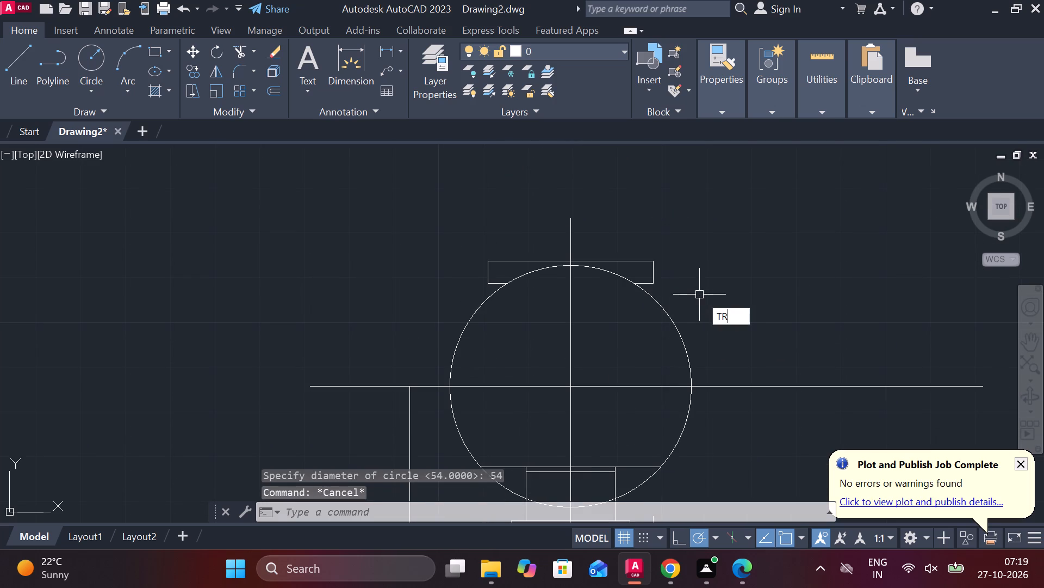
pyautogui.press('space')
pyautogui.click(520, 281)
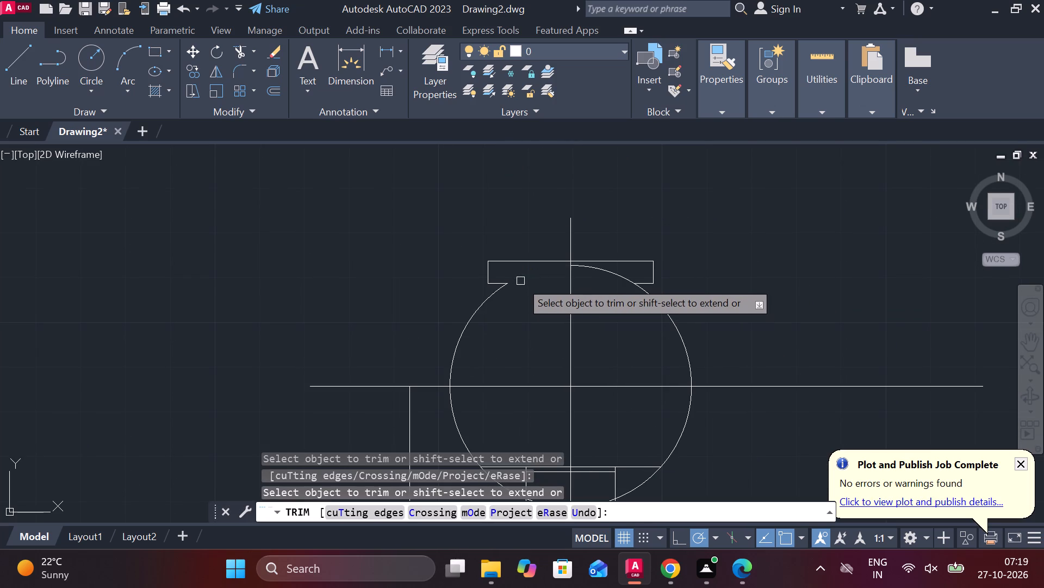
pyautogui.click(622, 279)
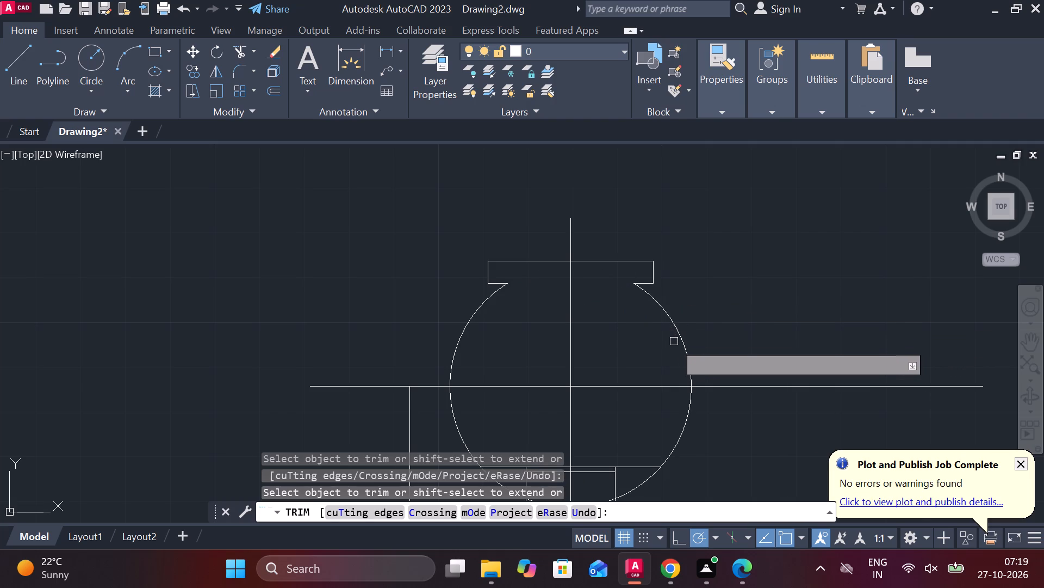
pyautogui.moveTo(695, 342); pyautogui.dragTo(697, 244, button='middle')
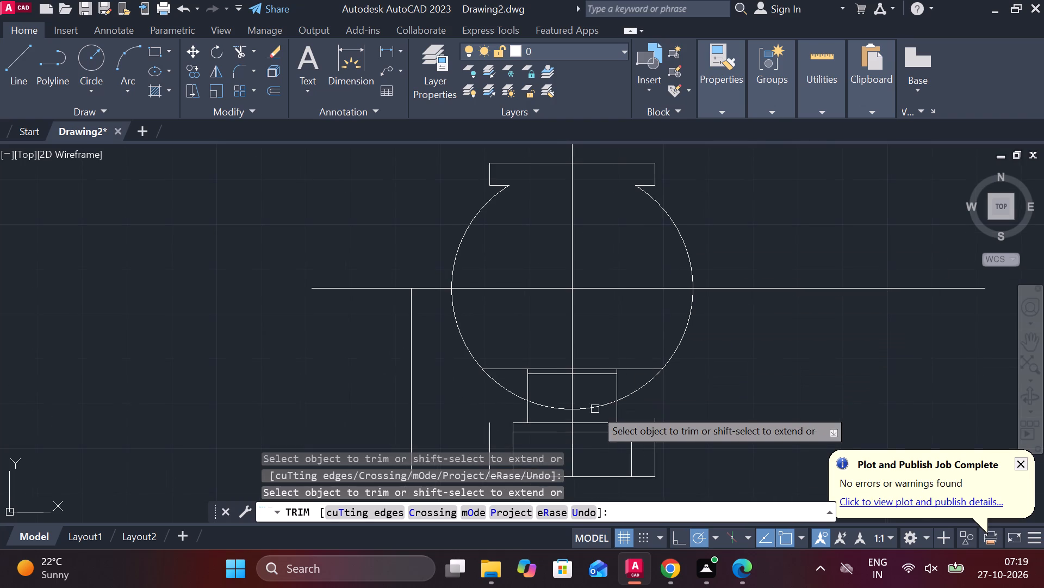
pyautogui.click(601, 405)
pyautogui.click(555, 406)
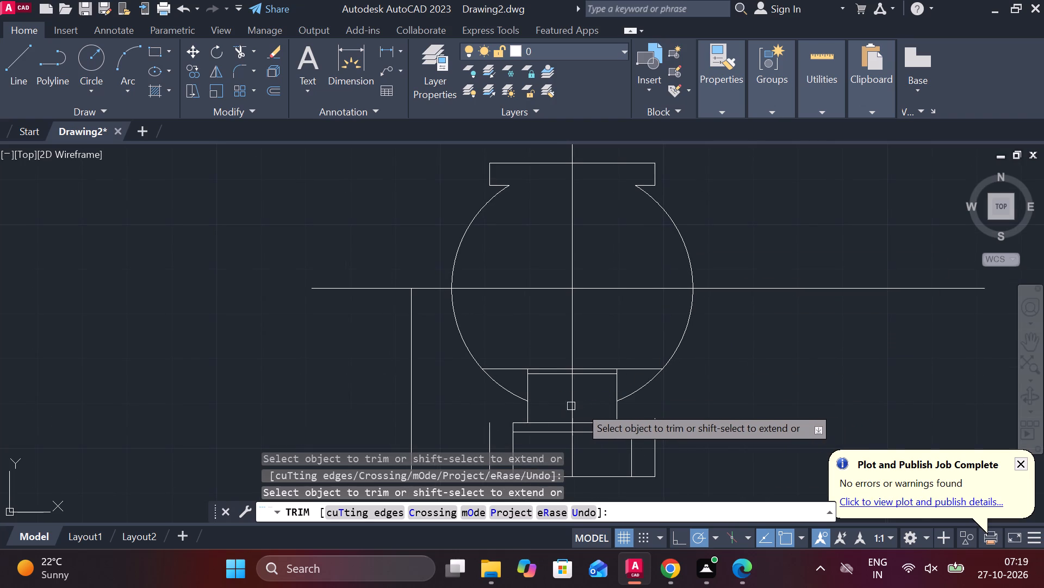
pyautogui.press('Escape')
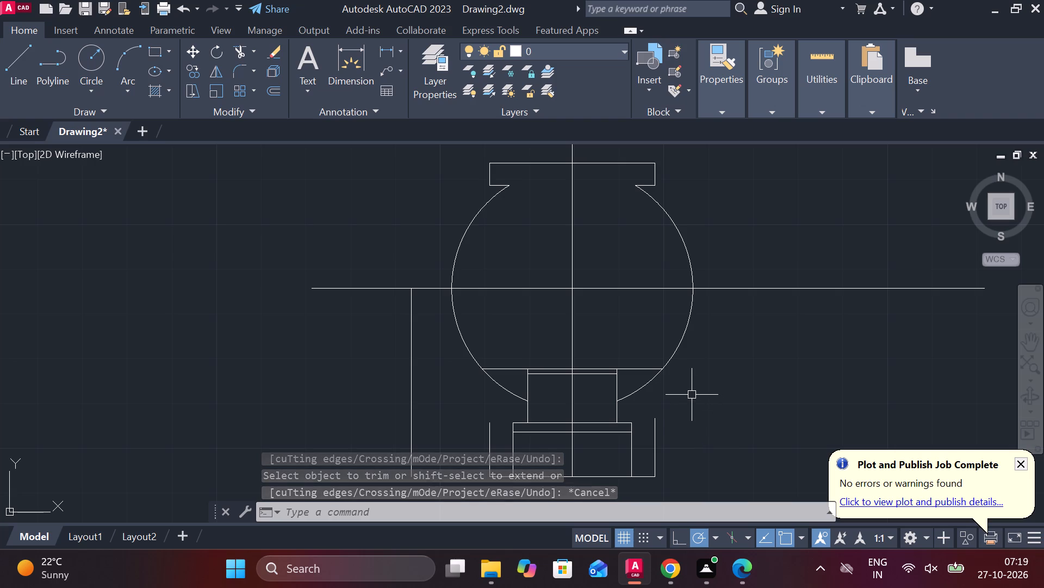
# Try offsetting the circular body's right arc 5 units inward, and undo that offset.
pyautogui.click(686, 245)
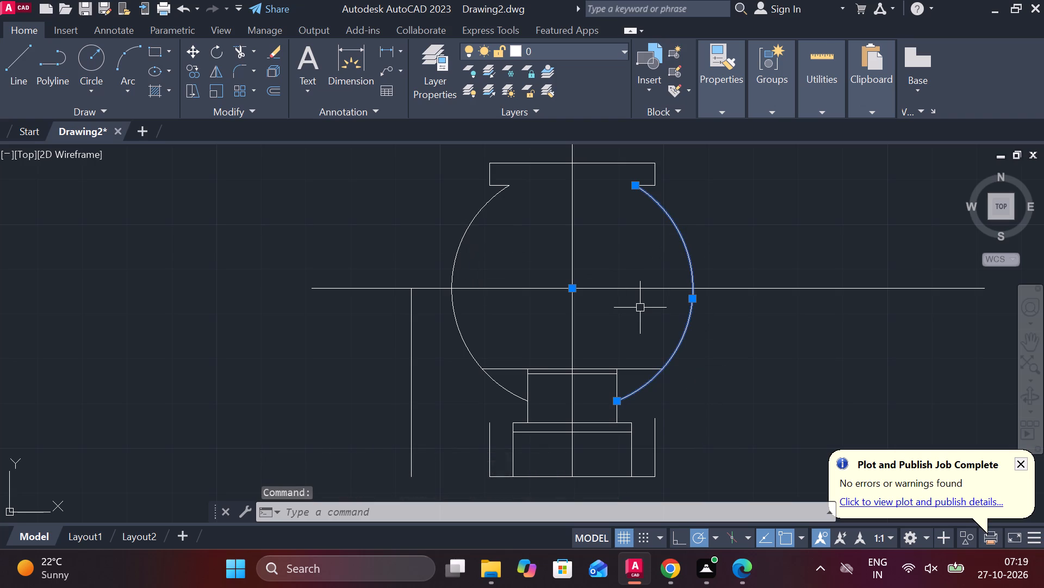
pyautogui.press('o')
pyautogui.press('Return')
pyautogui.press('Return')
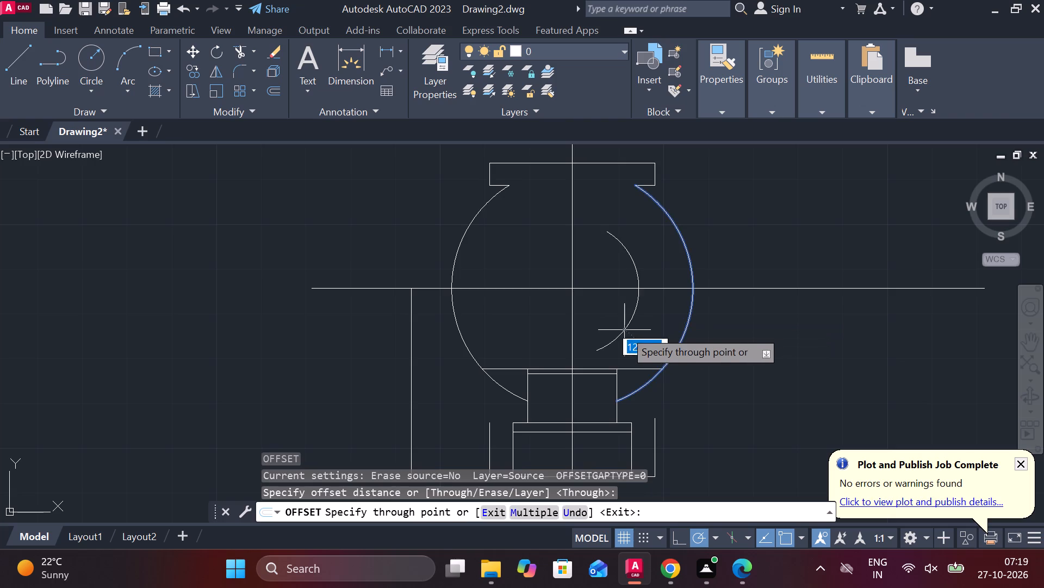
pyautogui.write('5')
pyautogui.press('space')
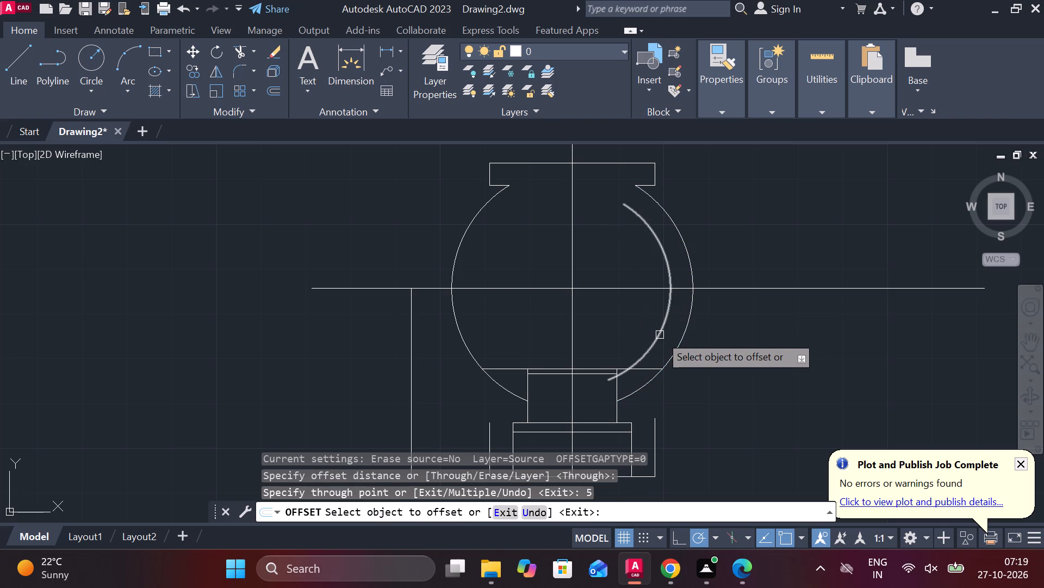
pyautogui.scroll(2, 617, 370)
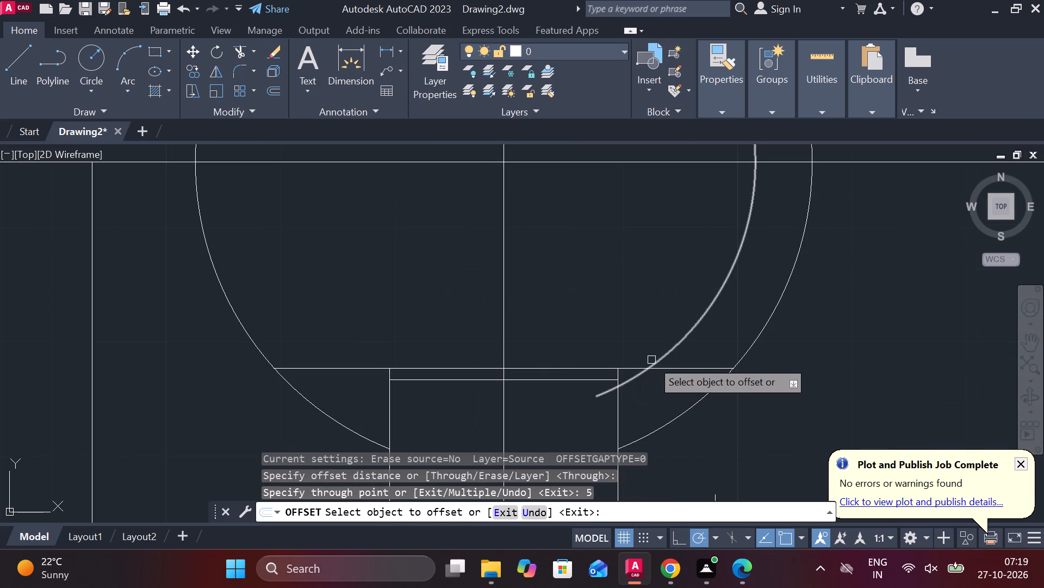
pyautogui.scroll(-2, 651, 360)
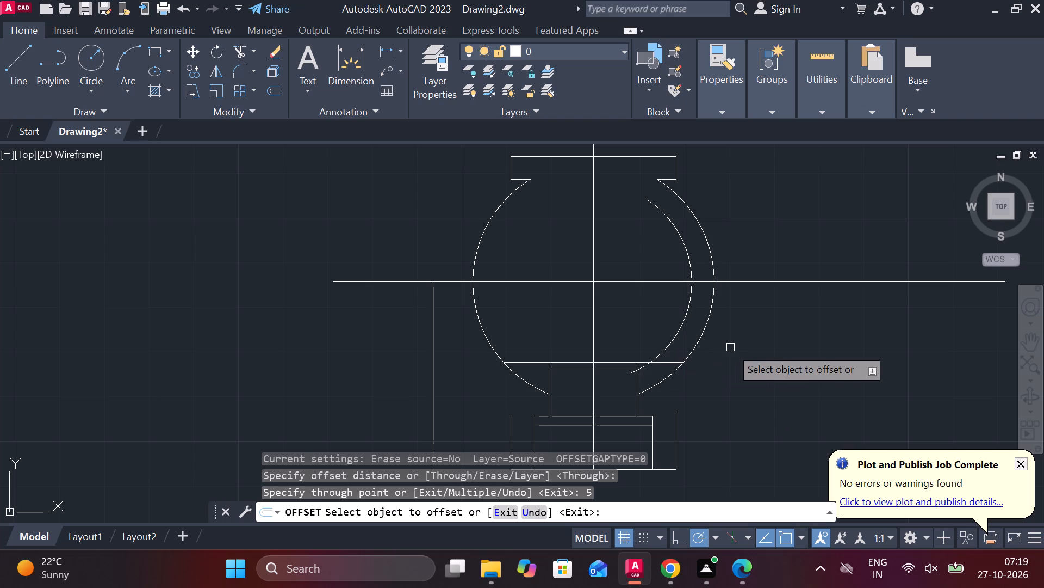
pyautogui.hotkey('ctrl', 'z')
# Offset the circular body's right arc 5 units outward.
pyautogui.click(717, 303)
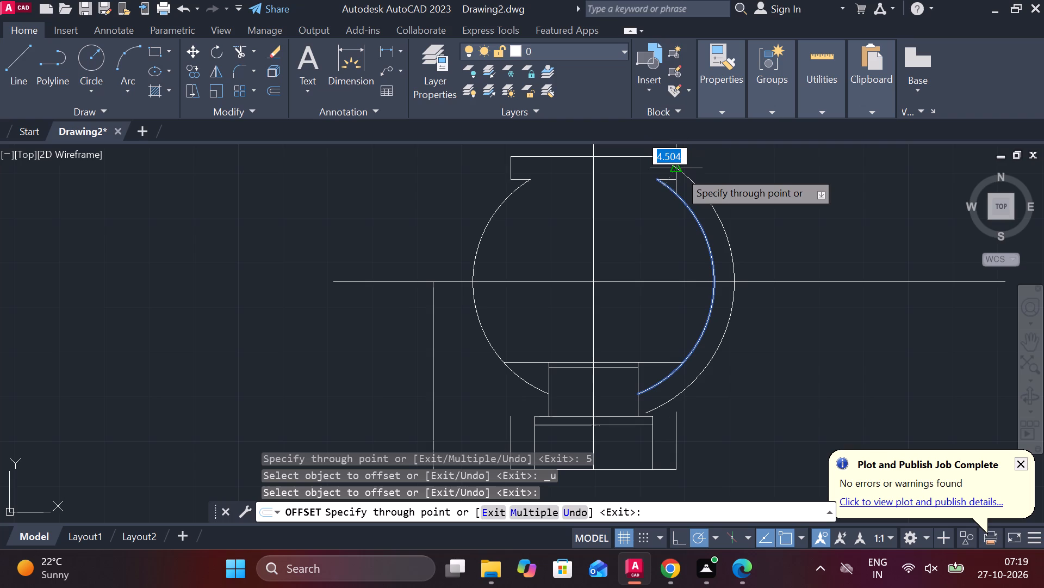
pyautogui.press('5')
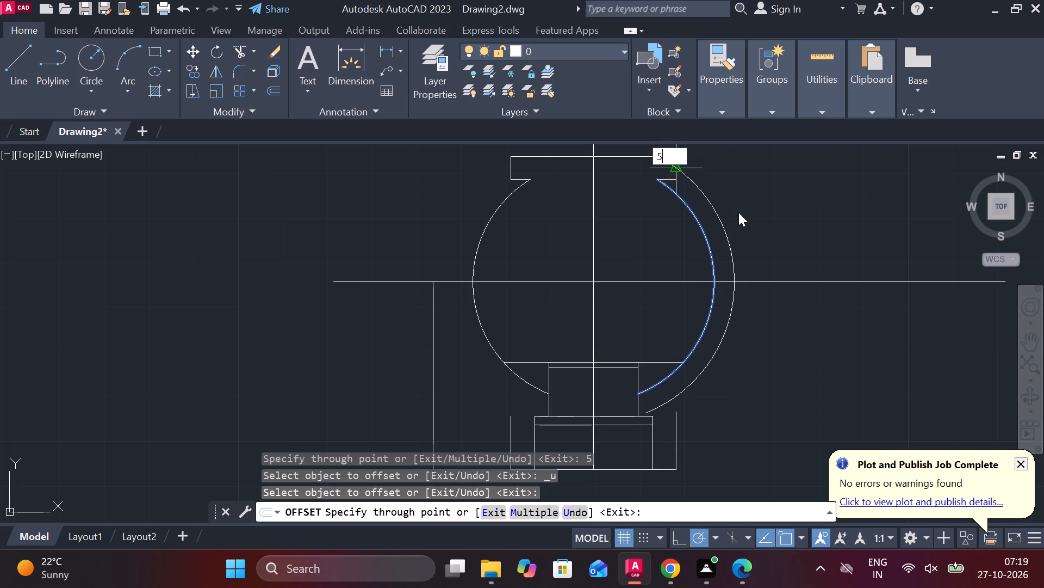
pyautogui.press('Return')
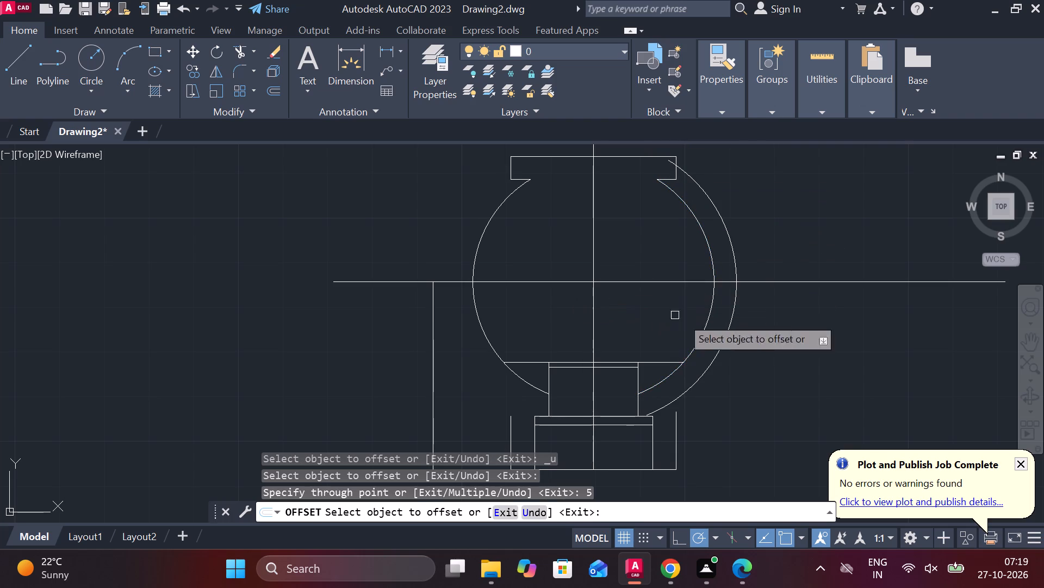
pyautogui.press('Escape')
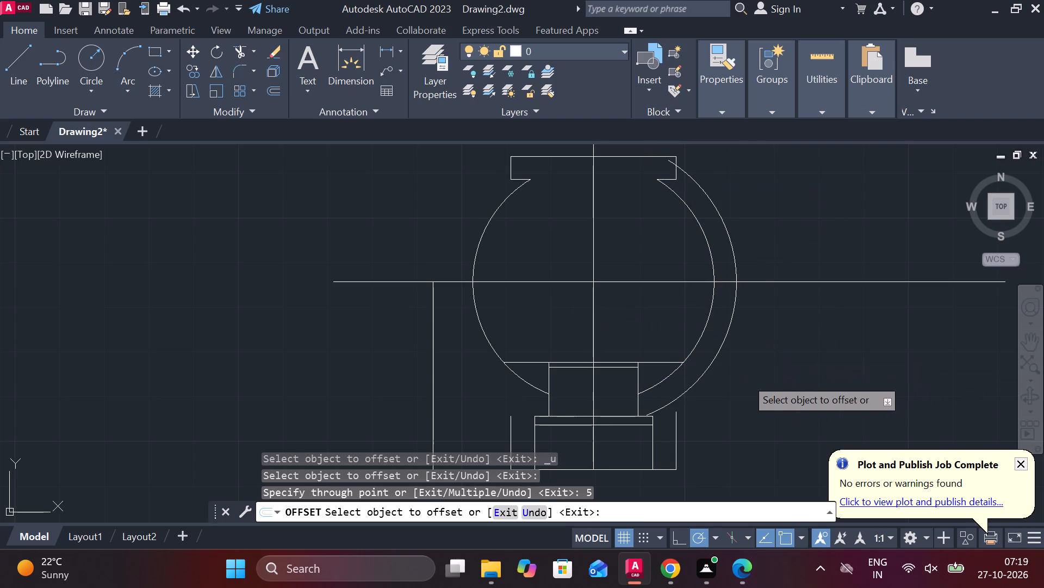
# Trim the inner right arc between the horizontal line at the neck's top and the neck's right vertical line.
pyautogui.write('TR')
pyautogui.press('space')
pyautogui.click(653, 387)
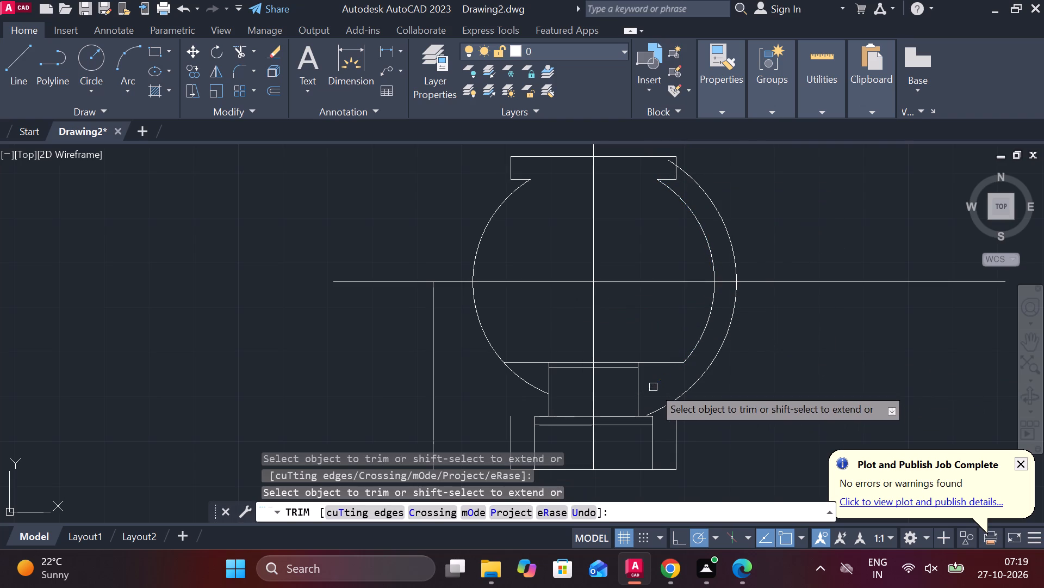
pyautogui.scroll(1, 704, 414)
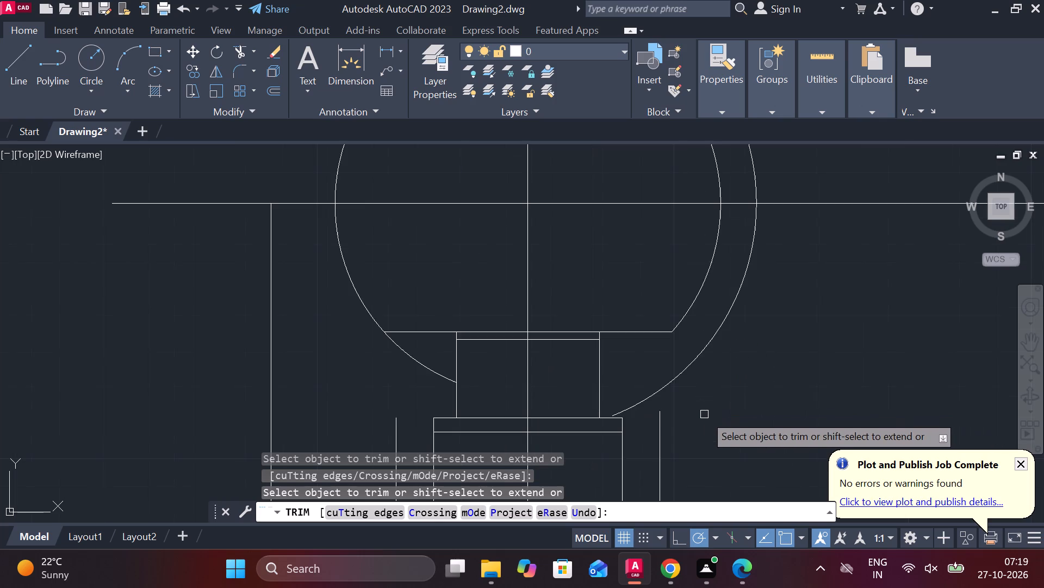
pyautogui.moveTo(697, 414); pyautogui.dragTo(690, 370, button='middle')
pyautogui.press('Escape')
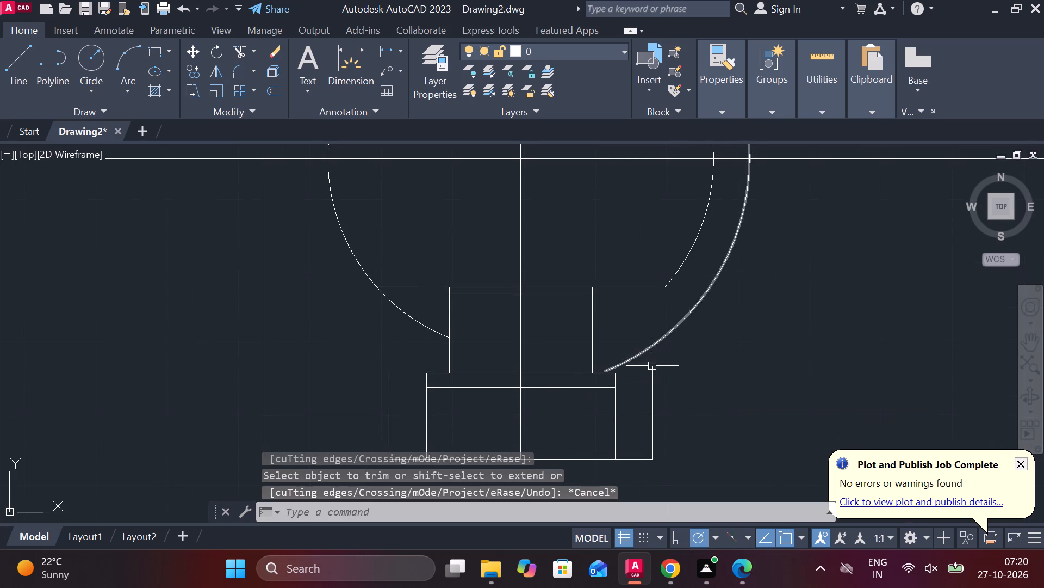
# Fillet the outer right arc and the base's outer right vertical line with radius 6.
pyautogui.write('F R')
pyautogui.press('space')
pyautogui.press('space')
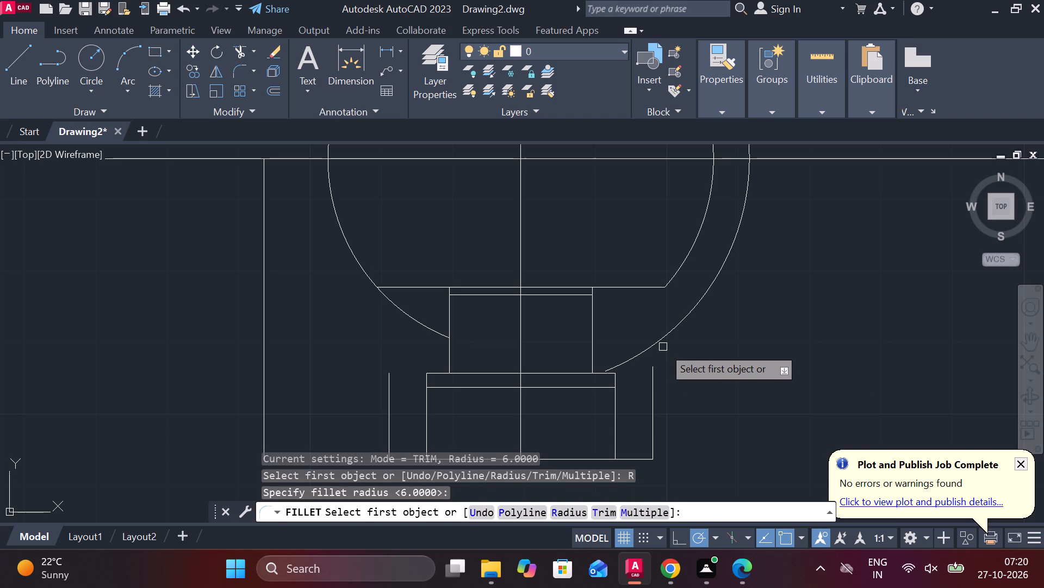
pyautogui.doubleClick(654, 343)
pyautogui.click(650, 381)
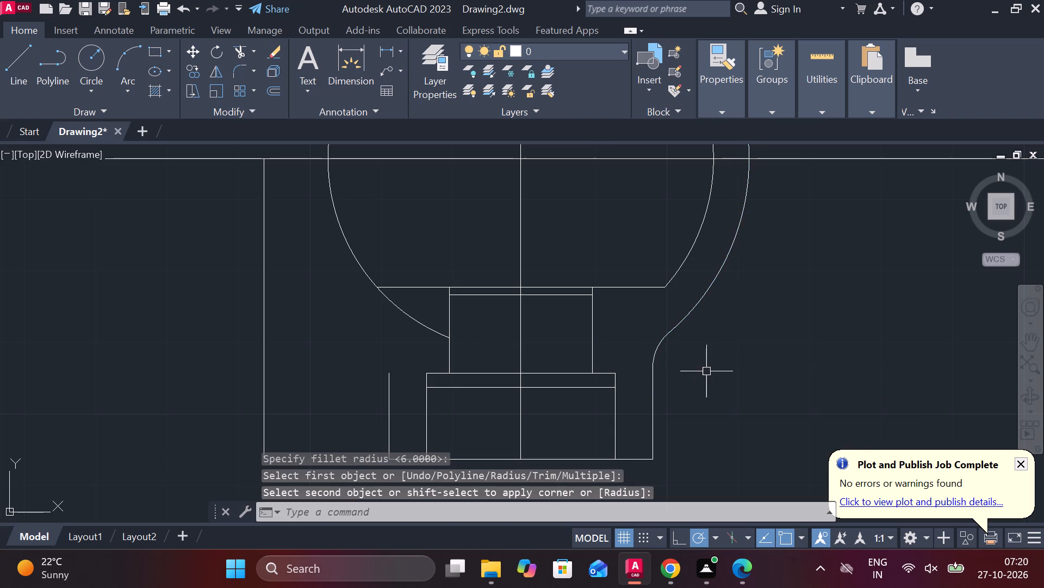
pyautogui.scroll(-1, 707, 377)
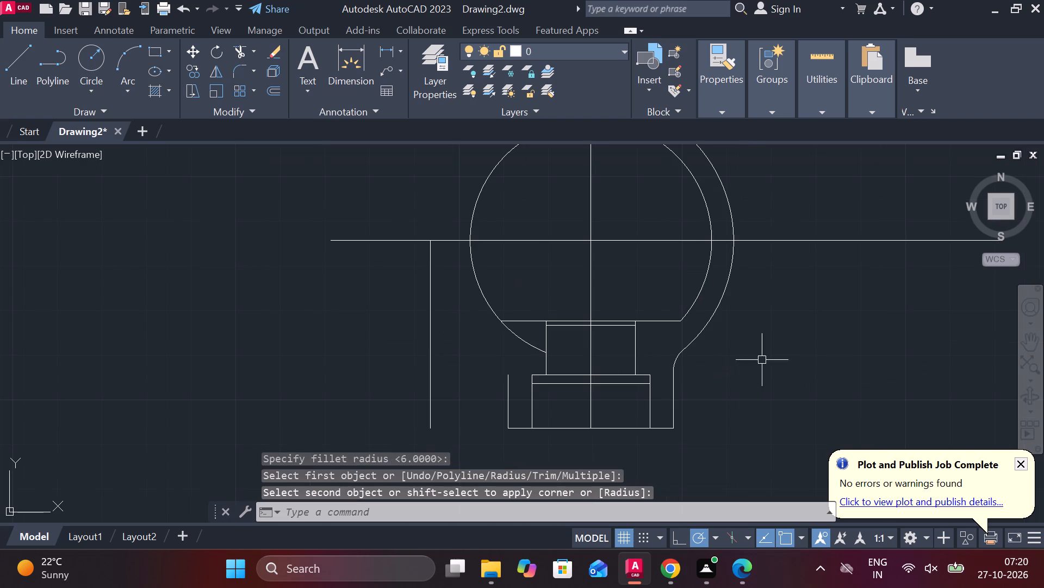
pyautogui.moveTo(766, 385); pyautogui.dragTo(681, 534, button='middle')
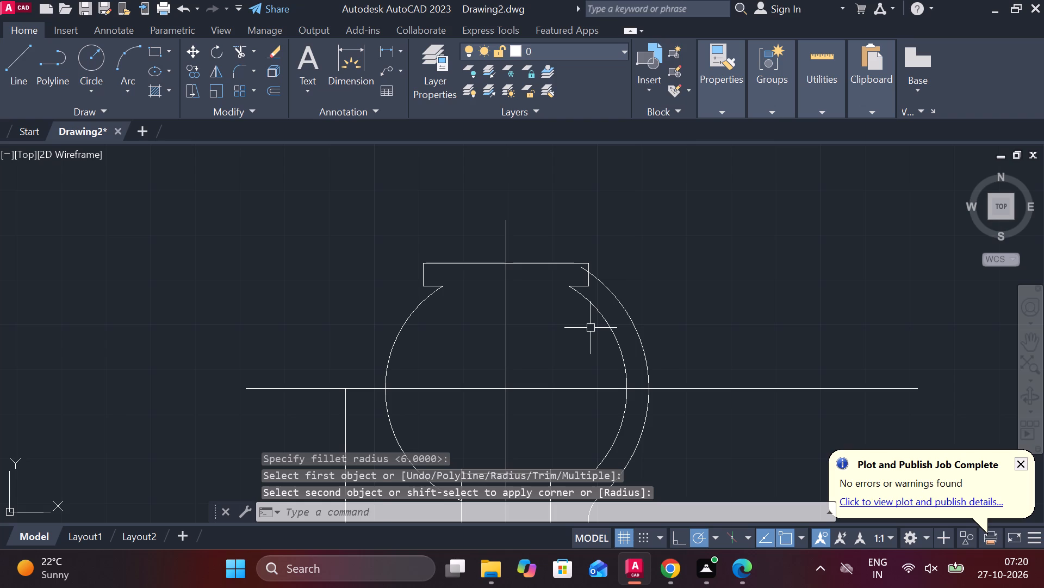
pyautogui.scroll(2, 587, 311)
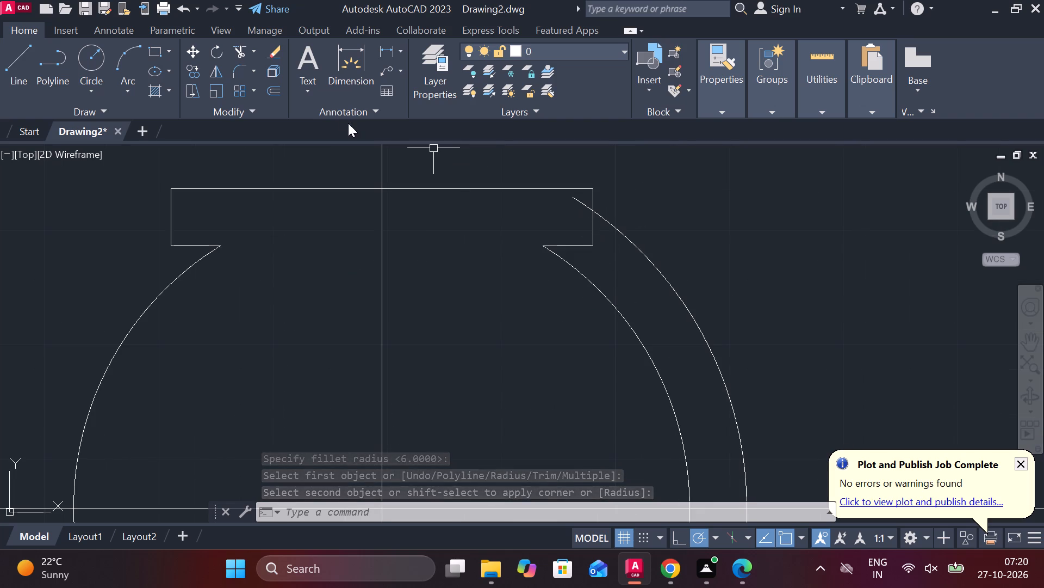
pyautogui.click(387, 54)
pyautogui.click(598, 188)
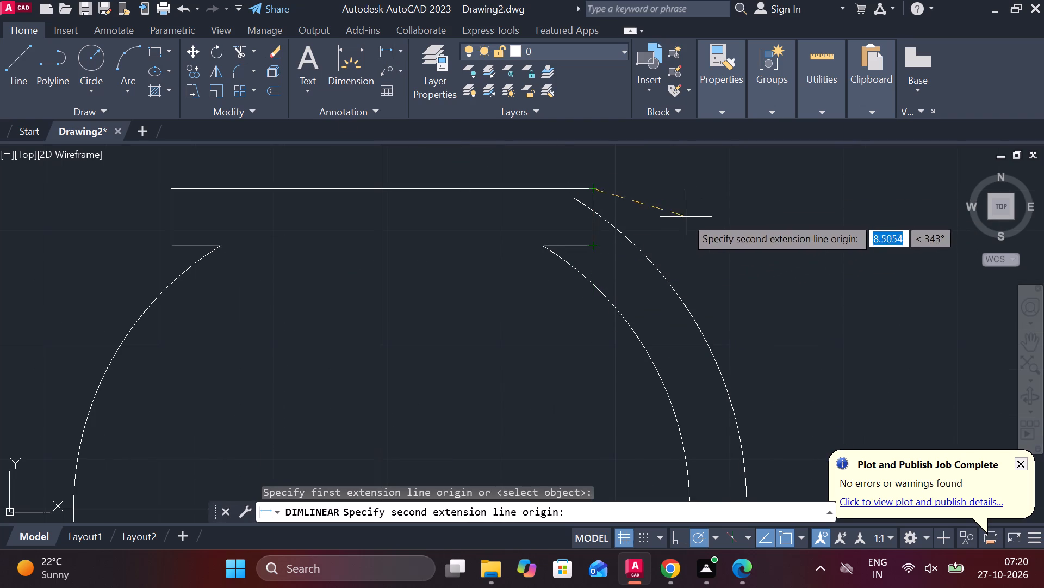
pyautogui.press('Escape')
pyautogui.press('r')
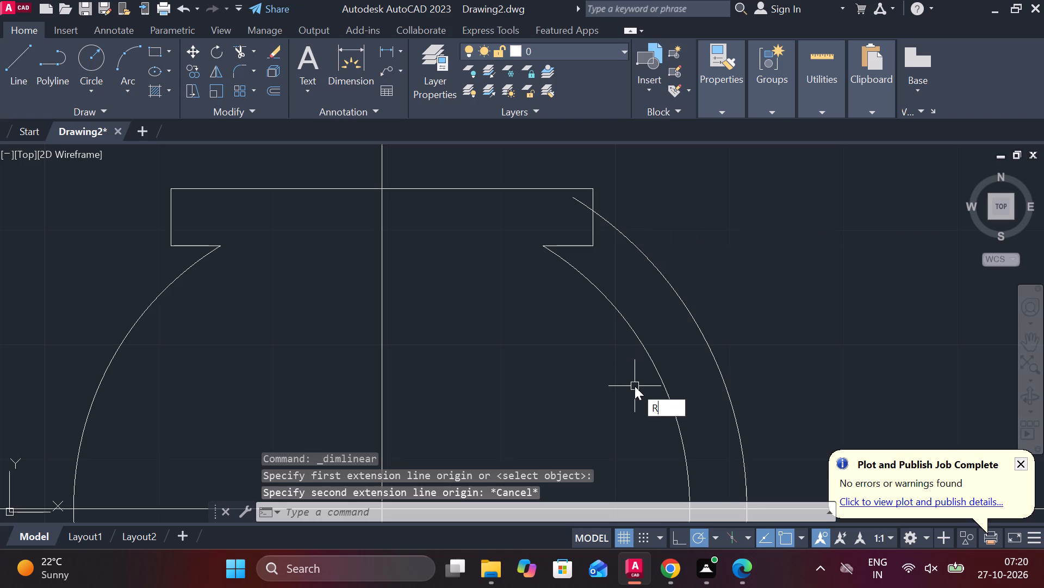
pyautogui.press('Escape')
# Trim away the short lower edge of the top rectangle on the right side of the centreline.
pyautogui.write('TR')
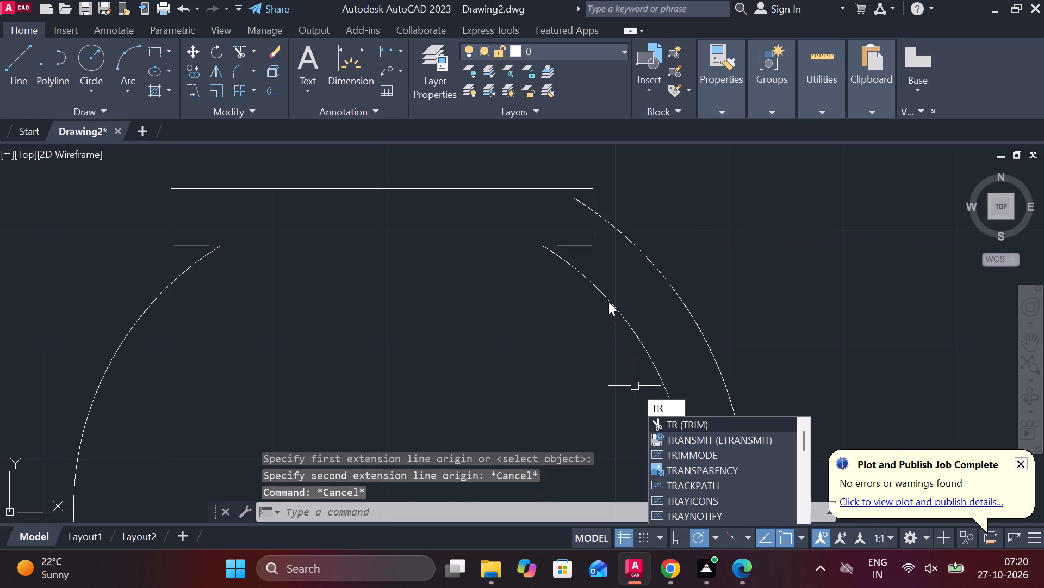
pyautogui.press('space')
pyautogui.click(583, 244)
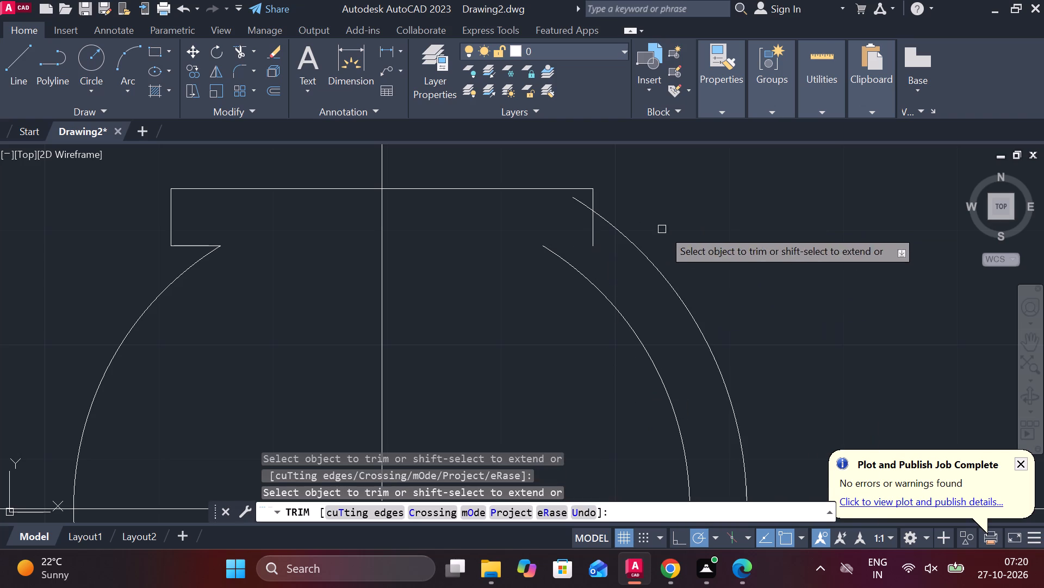
pyautogui.press('Escape')
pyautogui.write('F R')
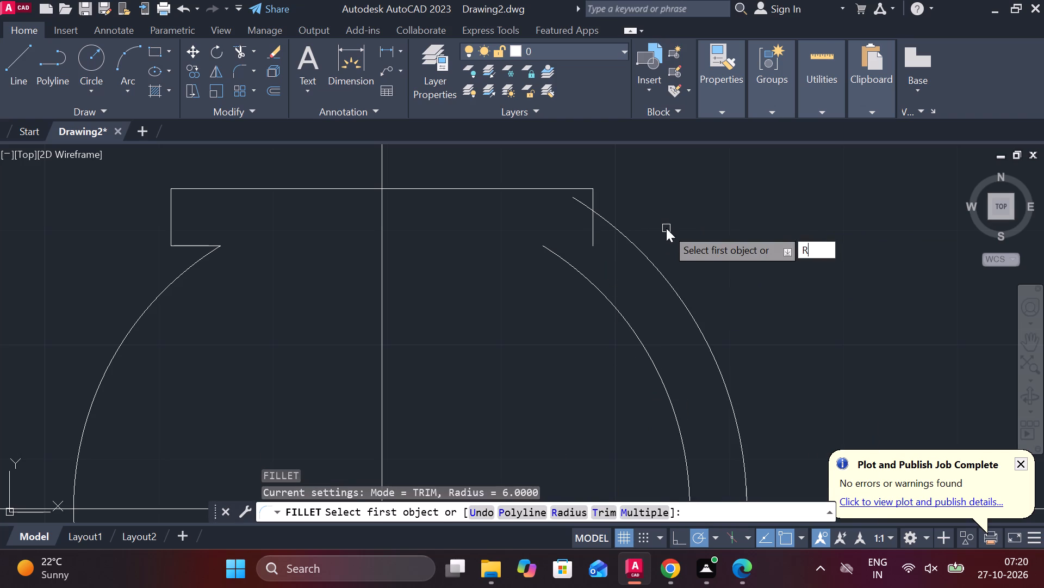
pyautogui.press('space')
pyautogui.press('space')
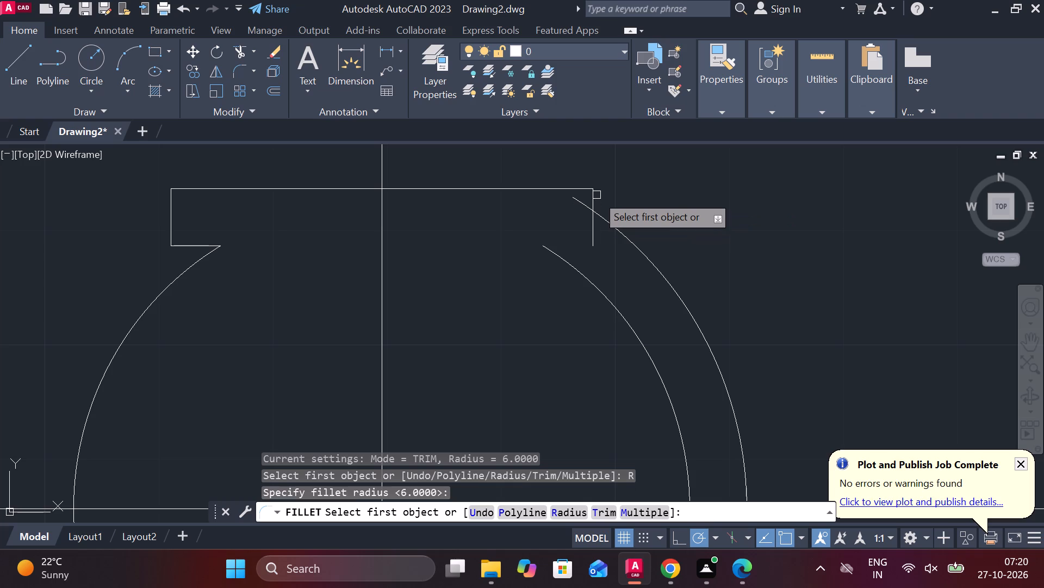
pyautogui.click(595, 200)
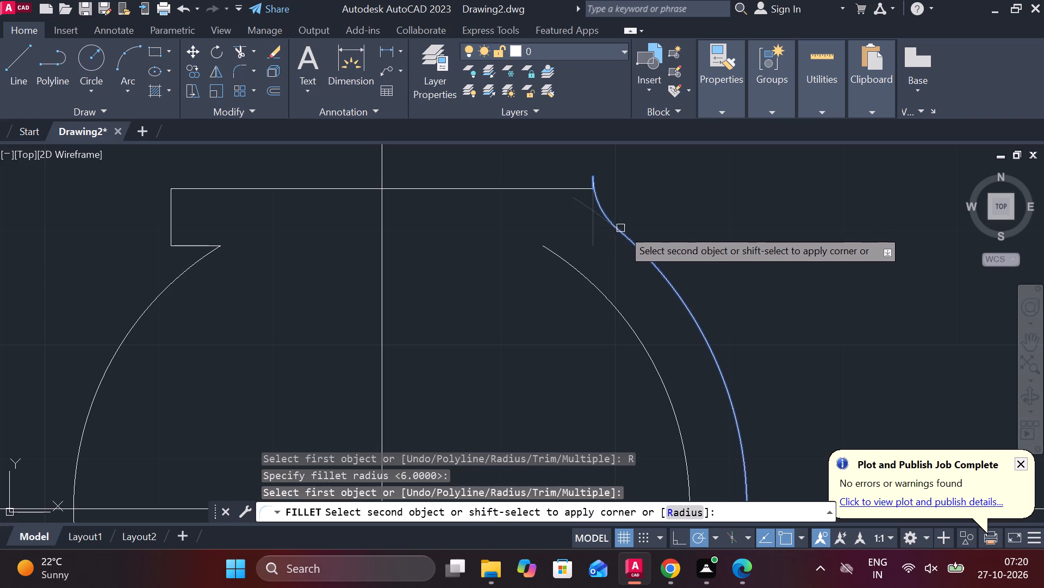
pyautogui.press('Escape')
# Trim the outer arc's end inside the top rectangle and the rectangle's right edge below that arc.
pyautogui.write('TR')
pyautogui.press('space')
pyautogui.click(581, 207)
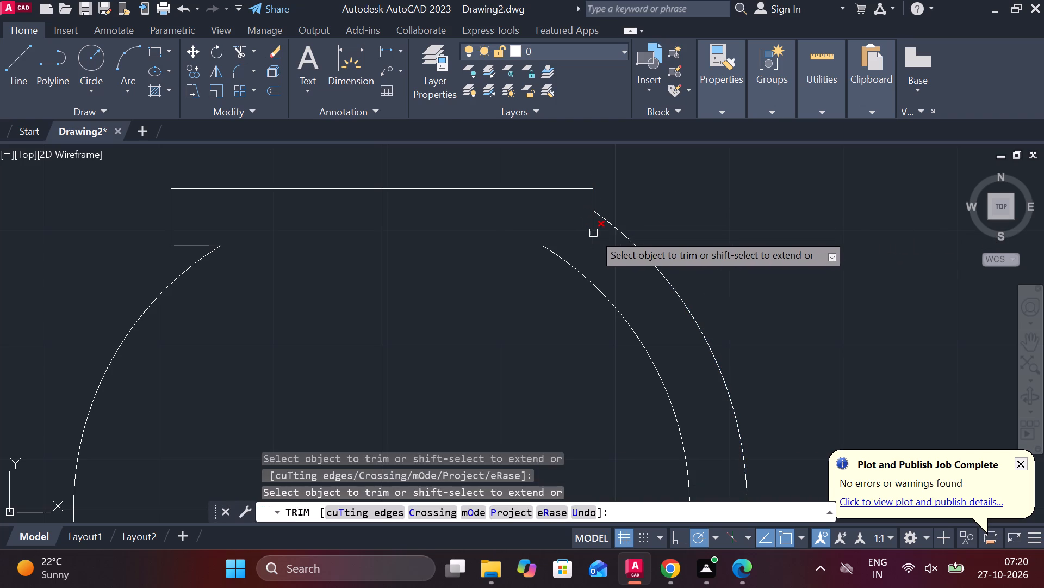
pyautogui.click(593, 233)
pyautogui.scroll(-1, 593, 233)
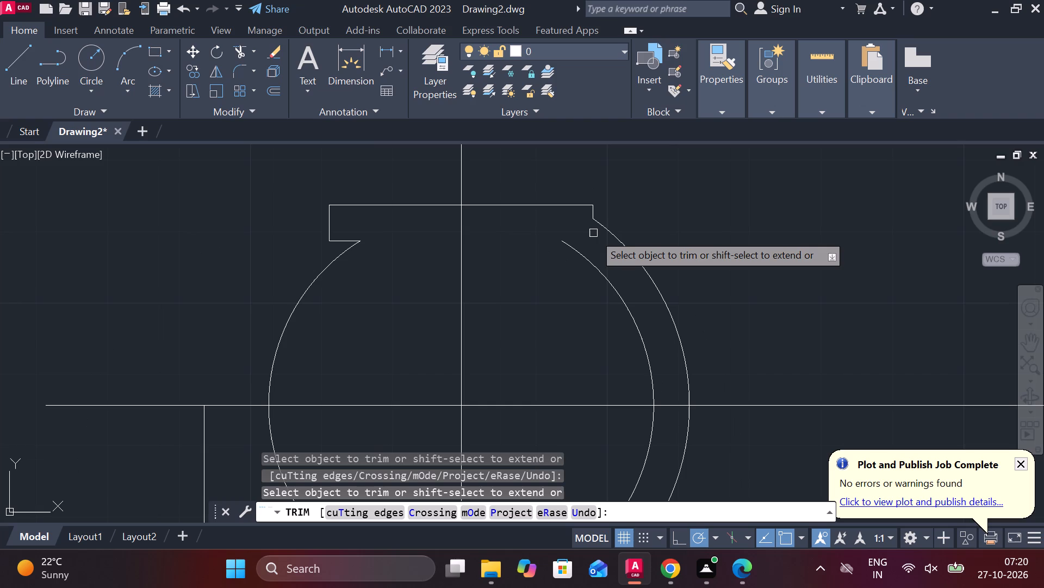
pyautogui.press('Escape')
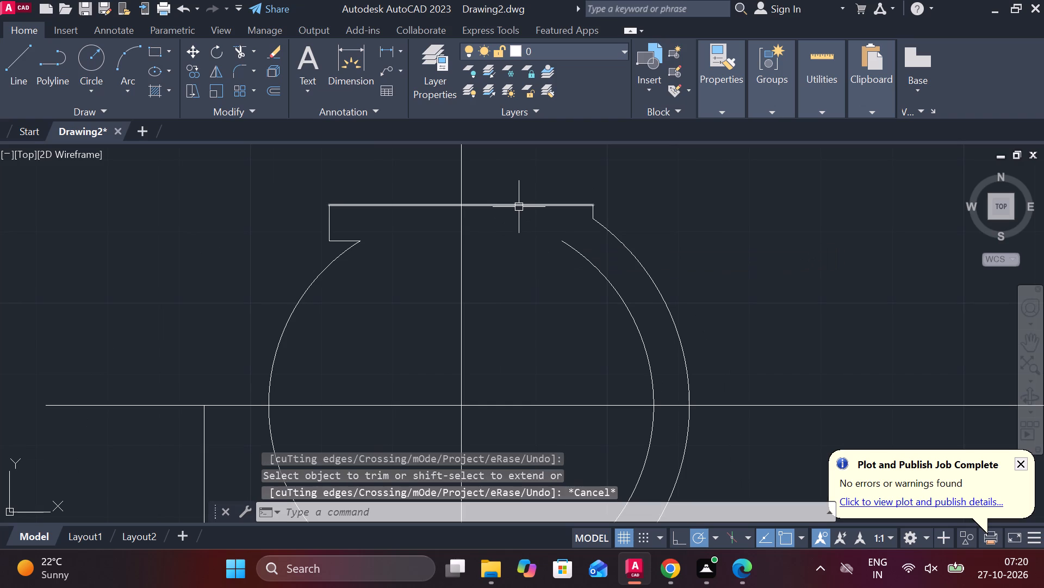
# Offset the top rectangle's upper edge 12 units downward.
pyautogui.click(519, 206)
pyautogui.press('o')
pyautogui.press('Return')
pyautogui.press('Return')
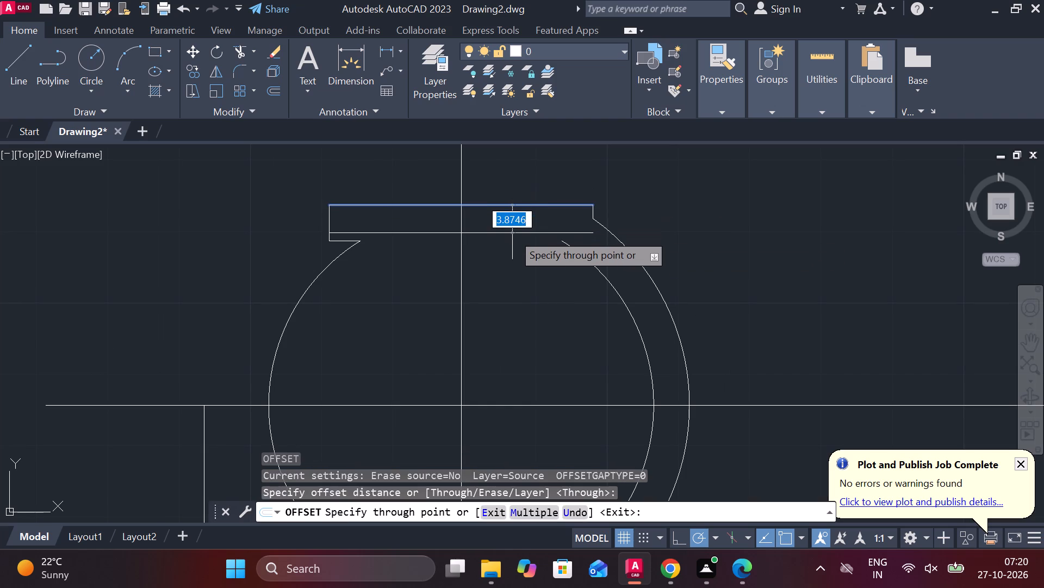
pyautogui.write('12')
pyautogui.press('space')
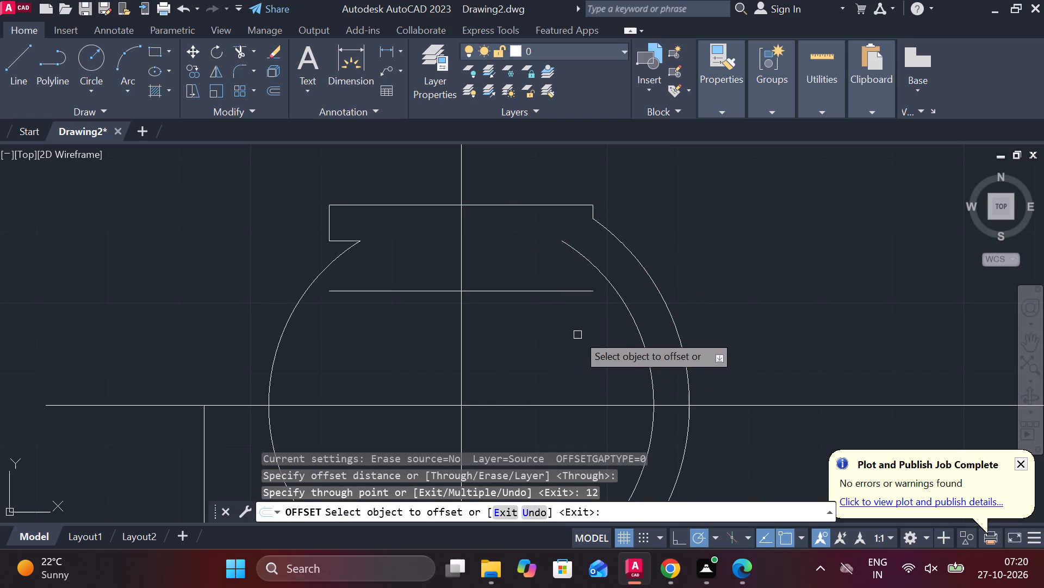
pyautogui.press('Escape')
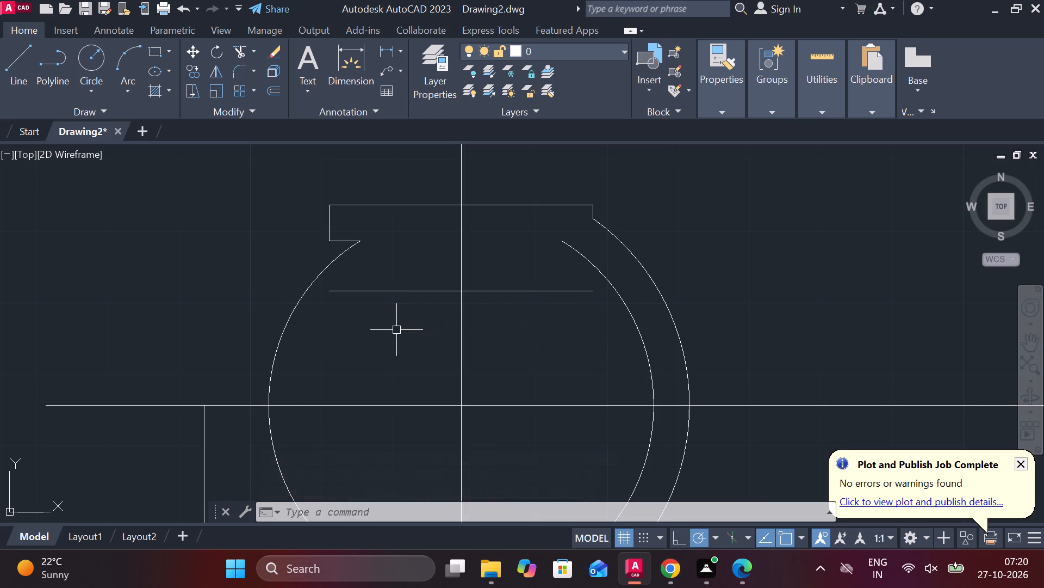
# Extend the right end of the new horizontal offset line to the inner right arc.
pyautogui.write('EX')
pyautogui.press('space')
pyautogui.click(537, 293)
pyautogui.press('Escape')
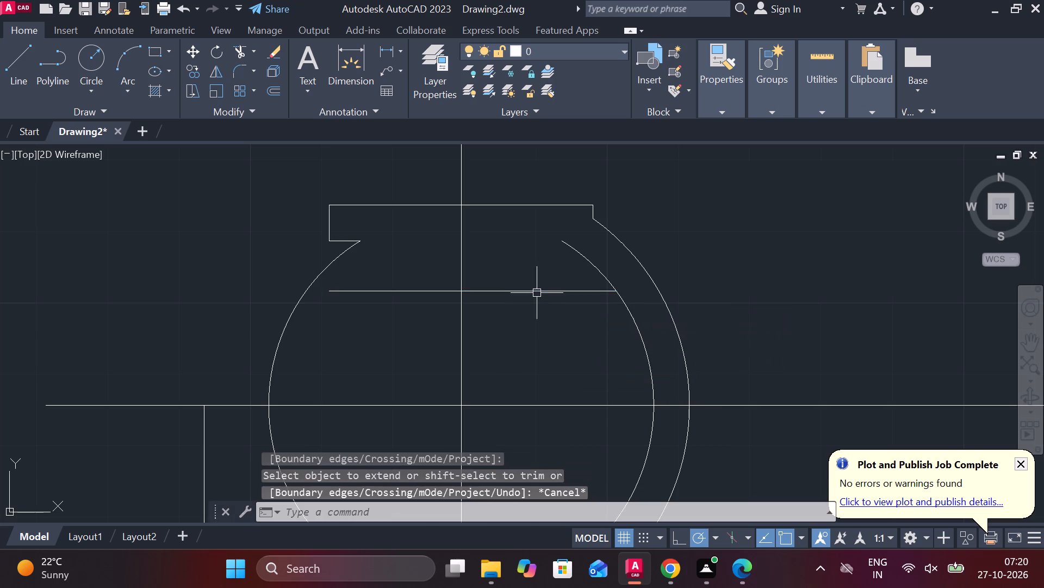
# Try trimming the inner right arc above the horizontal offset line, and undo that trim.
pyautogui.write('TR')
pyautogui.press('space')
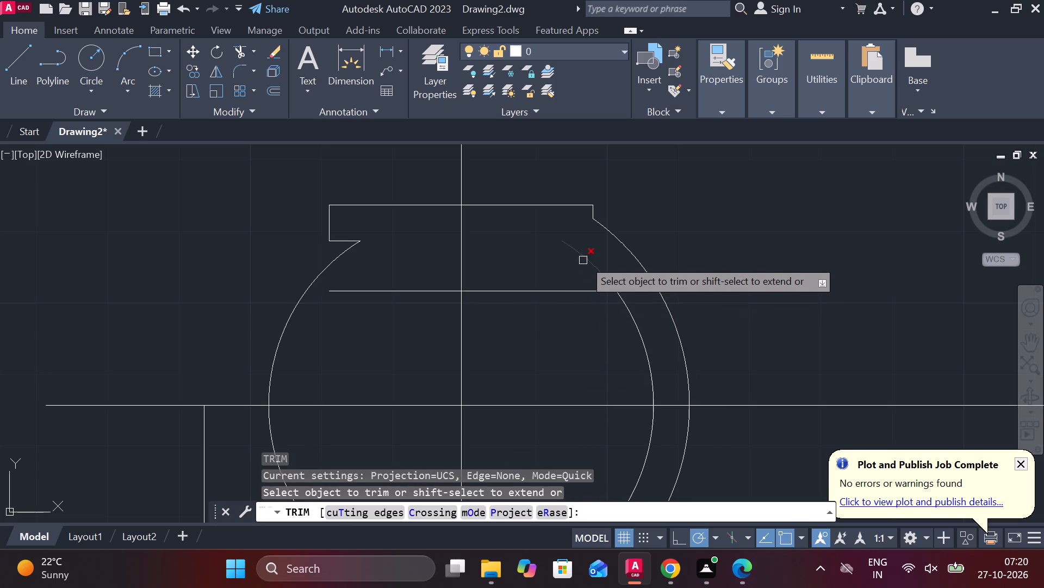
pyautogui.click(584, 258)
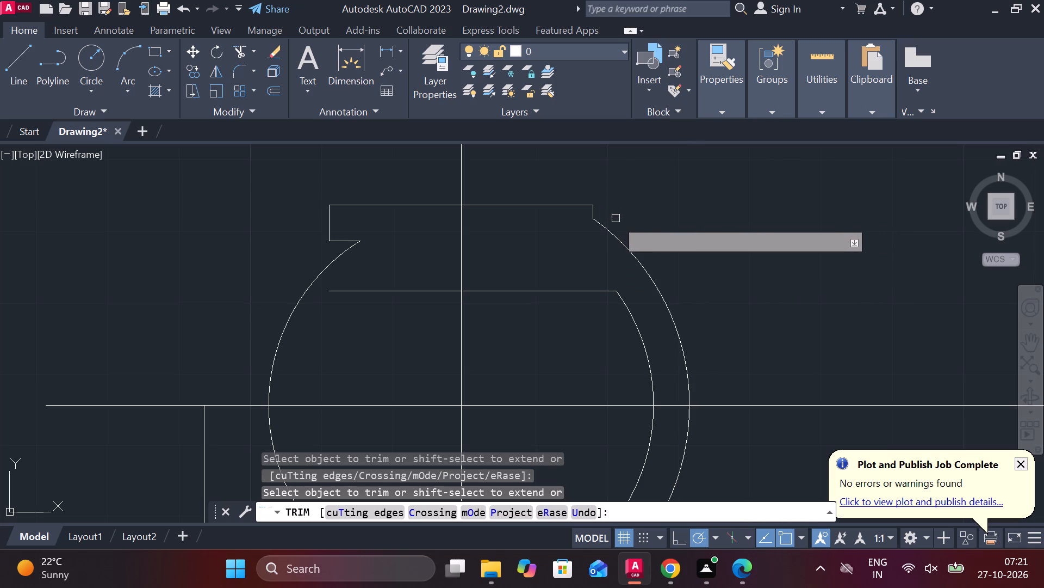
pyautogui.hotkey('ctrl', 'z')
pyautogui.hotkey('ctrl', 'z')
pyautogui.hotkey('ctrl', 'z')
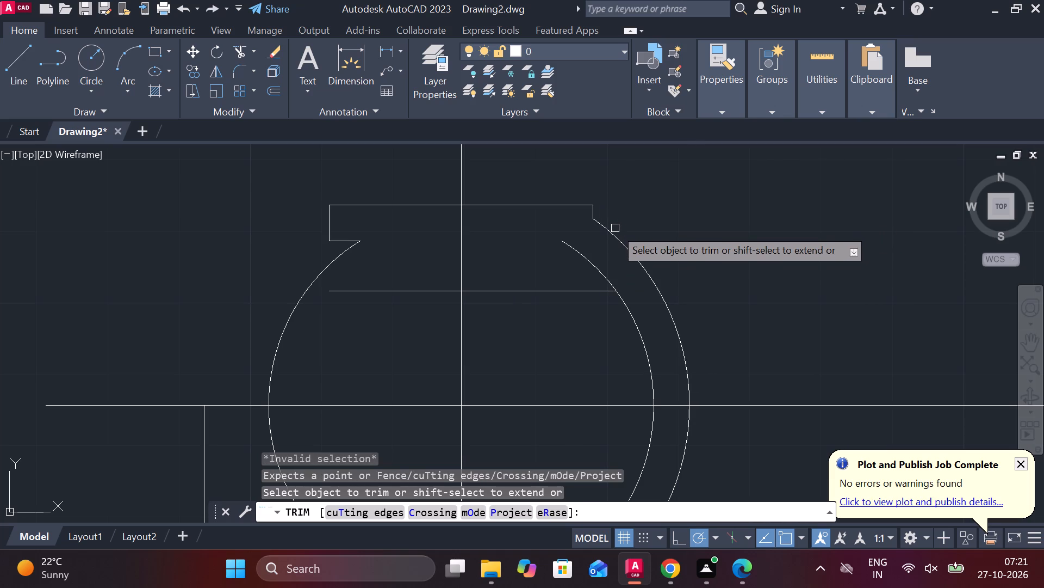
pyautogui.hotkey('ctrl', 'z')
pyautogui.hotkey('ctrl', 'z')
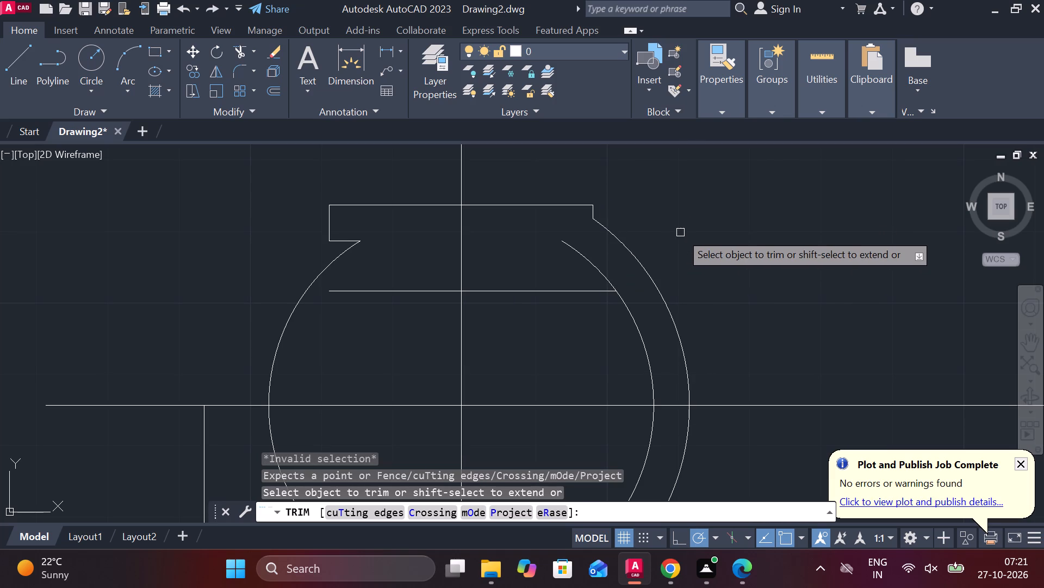
# Undo the line extension, the 12-unit offset of the top edge, and the trims at the top rectangle's right corner.
pyautogui.press('Escape')
pyautogui.hotkey('ctrl', 'z')
pyautogui.hotkey('ctrl', 'z')
pyautogui.hotkey('ctrl', 'z')
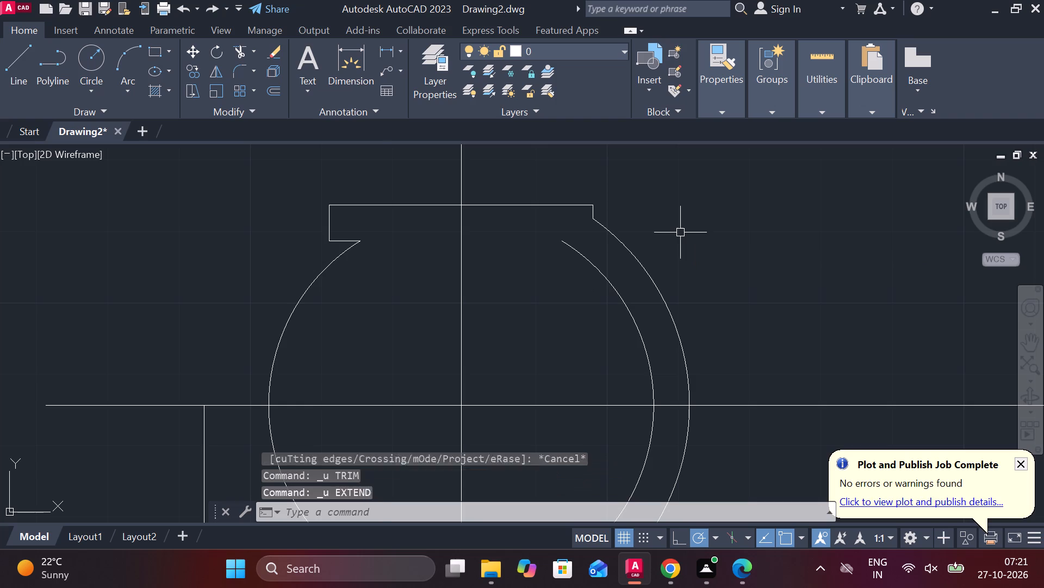
pyautogui.hotkey('ctrl', 'z')
# Offset the top rectangle's upper edge 12 units downward.
pyautogui.scroll(-2, 663, 255)
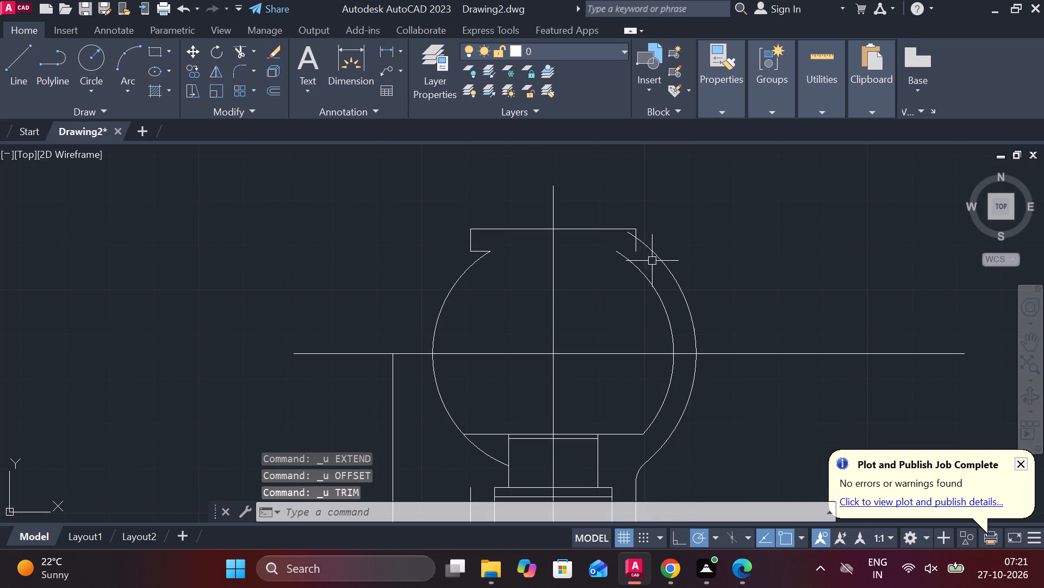
pyautogui.click(530, 231)
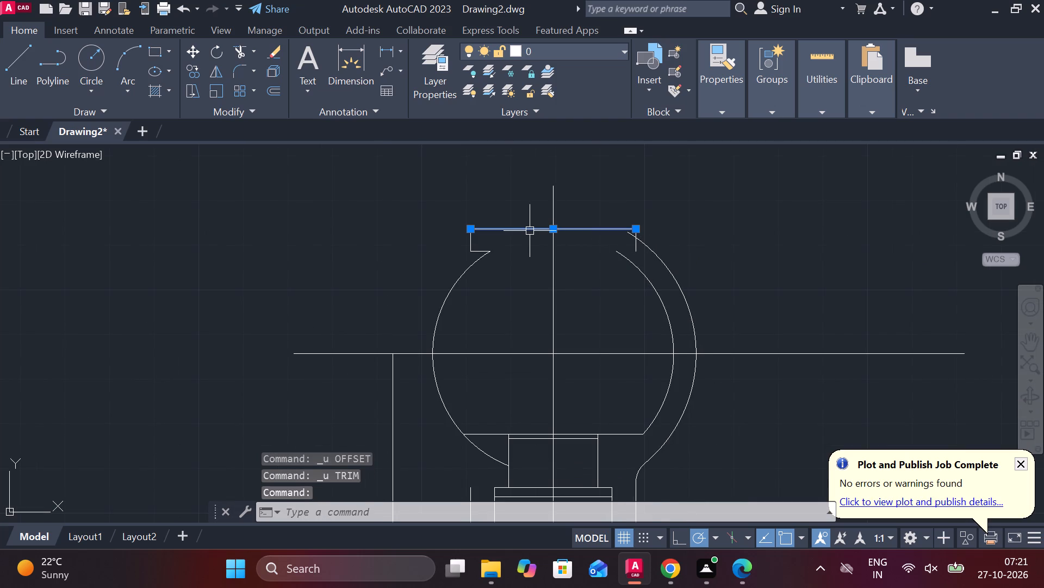
pyautogui.press('o')
pyautogui.press('Return')
pyautogui.press('Return')
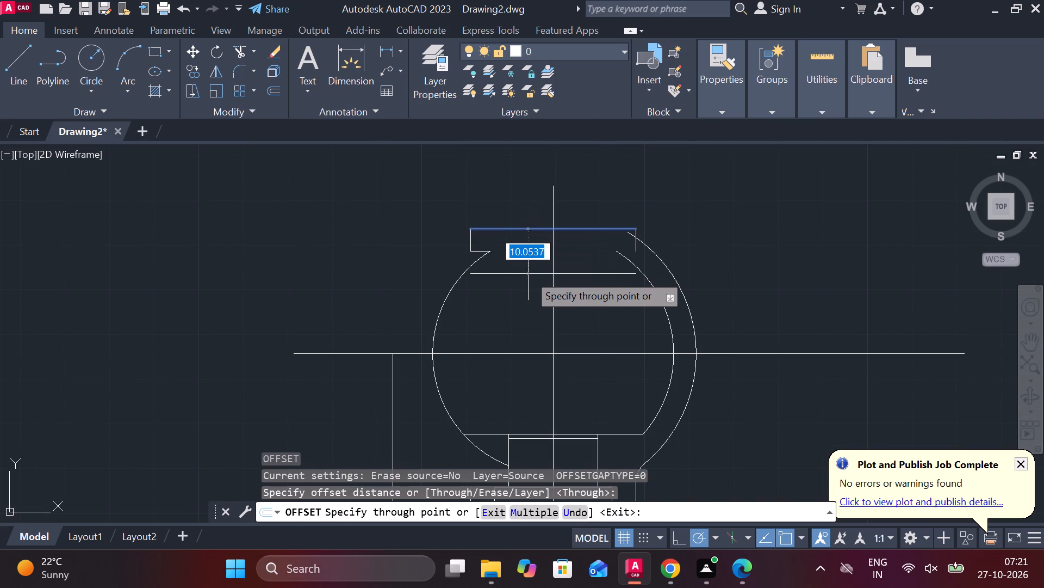
pyautogui.write('12')
pyautogui.press('space')
pyautogui.scroll(1, 571, 304)
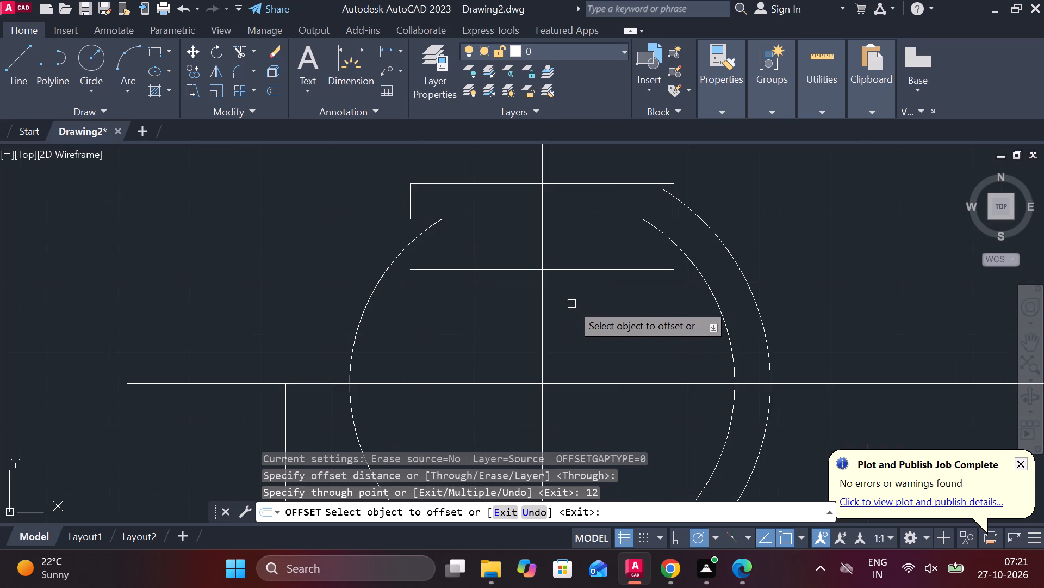
pyautogui.press('Escape')
# Extend the right end of the offset horizontal line to the inner right arc.
pyautogui.write('EX')
pyautogui.press('space')
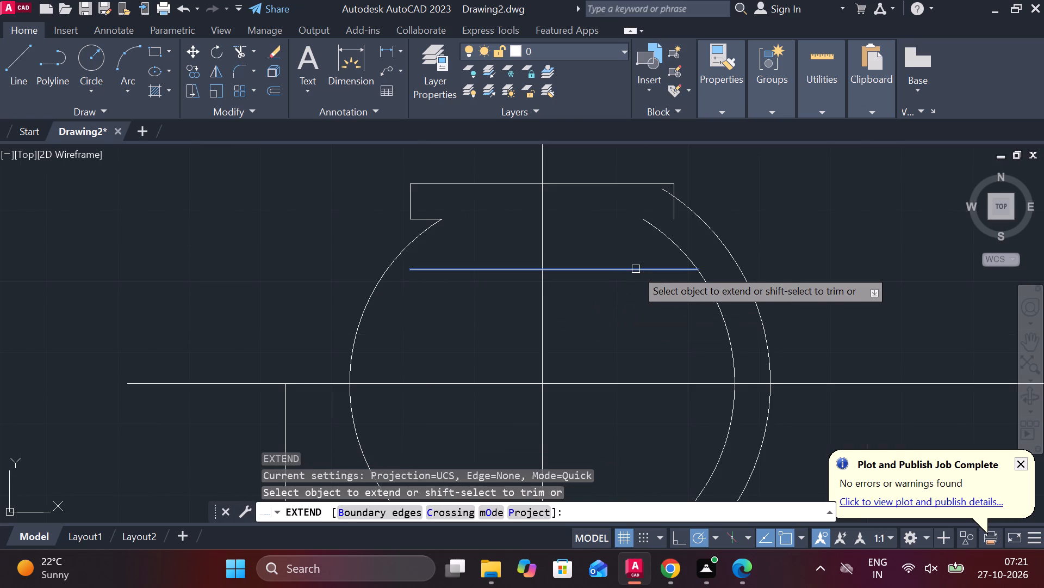
pyautogui.click(636, 269)
pyautogui.press('Escape')
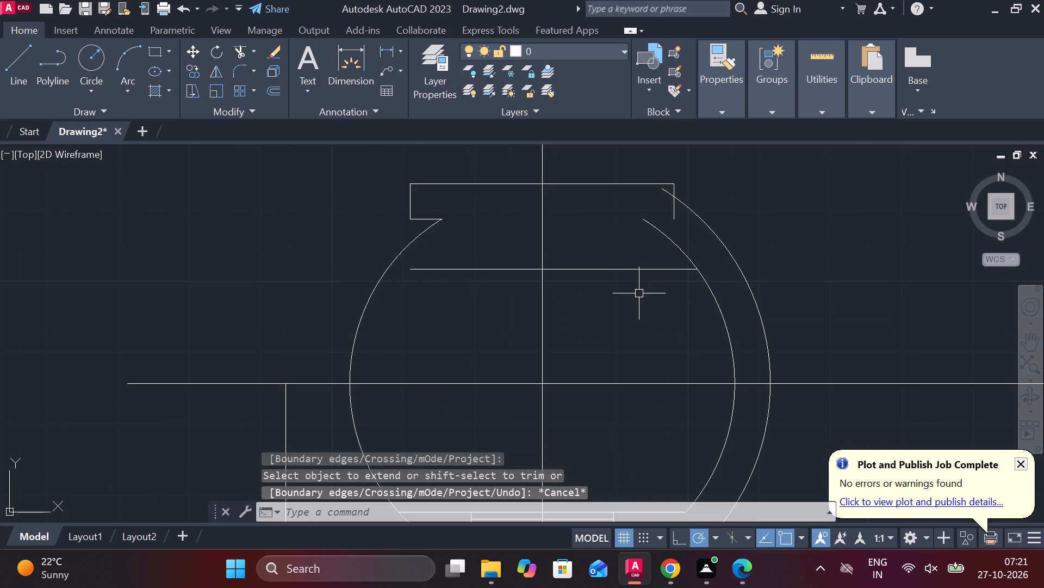
# Trim the part of the inner right arc that rises above the offset horizontal line.
pyautogui.write('TR')
pyautogui.press('space')
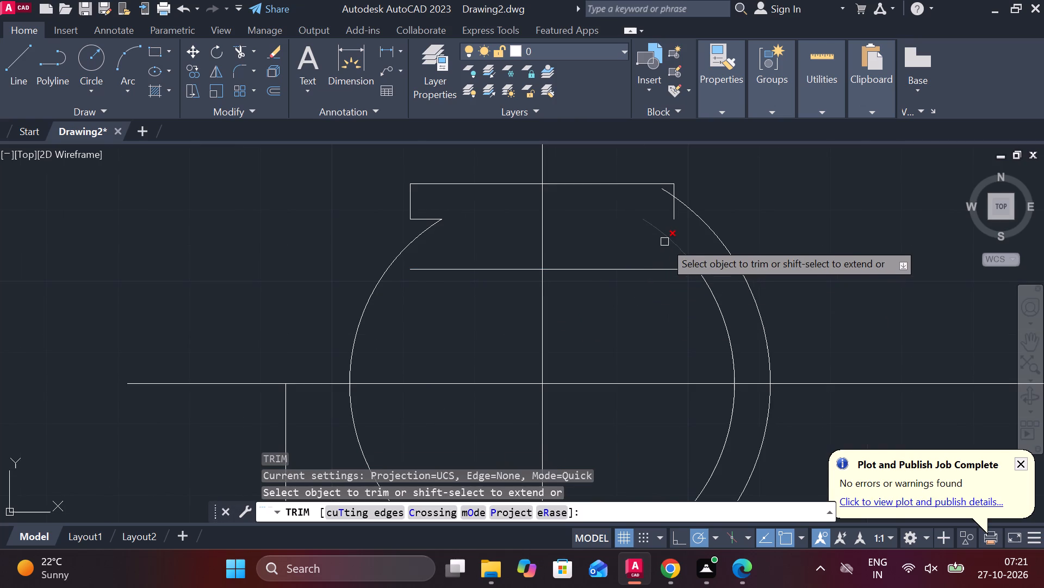
pyautogui.click(664, 242)
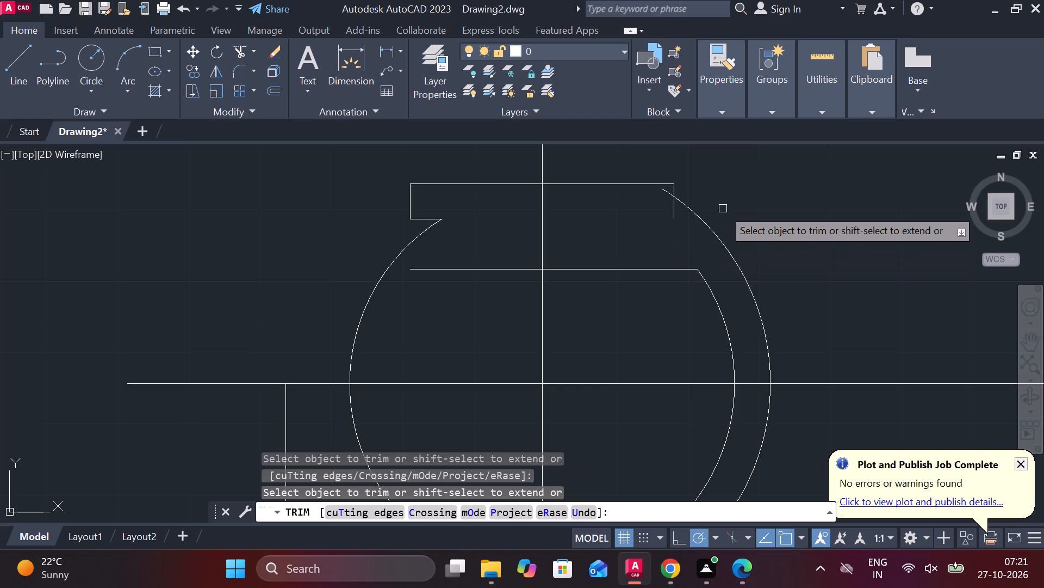
pyautogui.press('Escape')
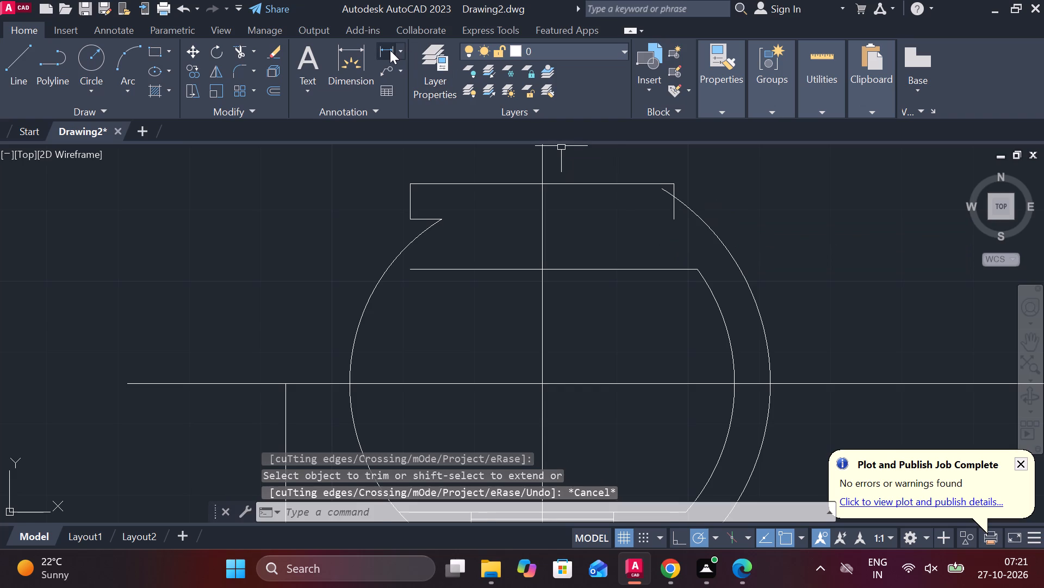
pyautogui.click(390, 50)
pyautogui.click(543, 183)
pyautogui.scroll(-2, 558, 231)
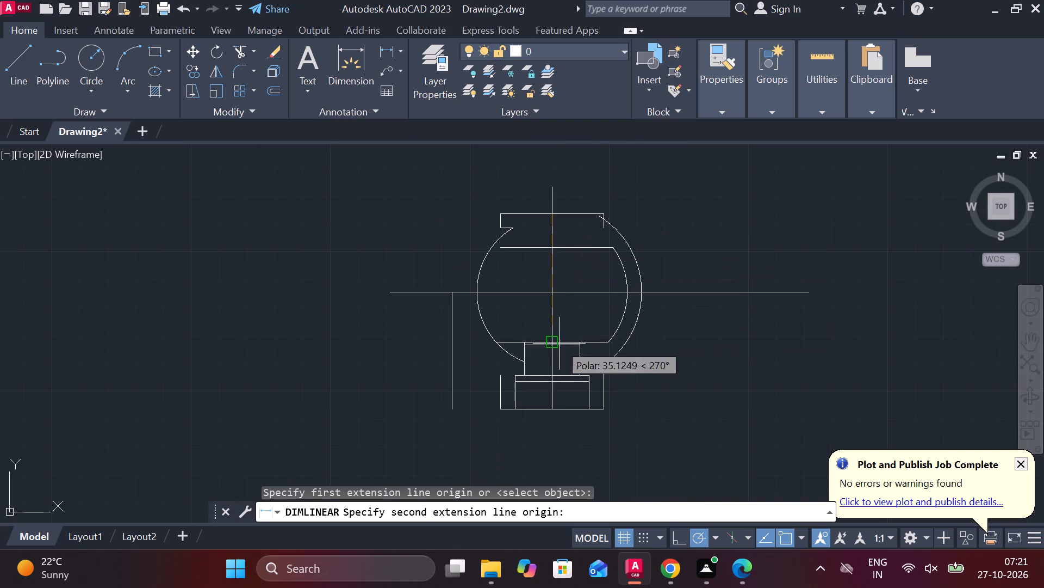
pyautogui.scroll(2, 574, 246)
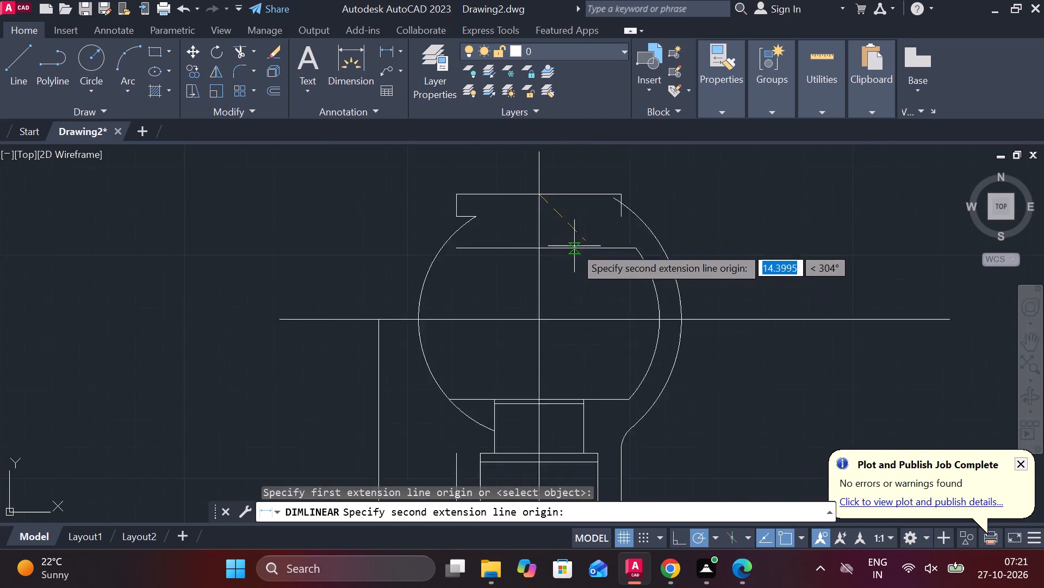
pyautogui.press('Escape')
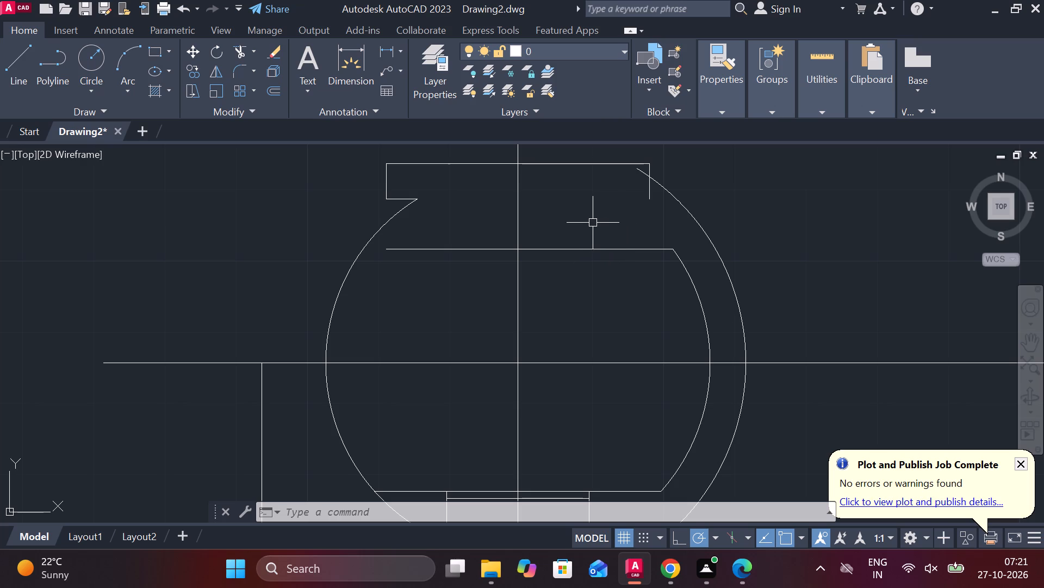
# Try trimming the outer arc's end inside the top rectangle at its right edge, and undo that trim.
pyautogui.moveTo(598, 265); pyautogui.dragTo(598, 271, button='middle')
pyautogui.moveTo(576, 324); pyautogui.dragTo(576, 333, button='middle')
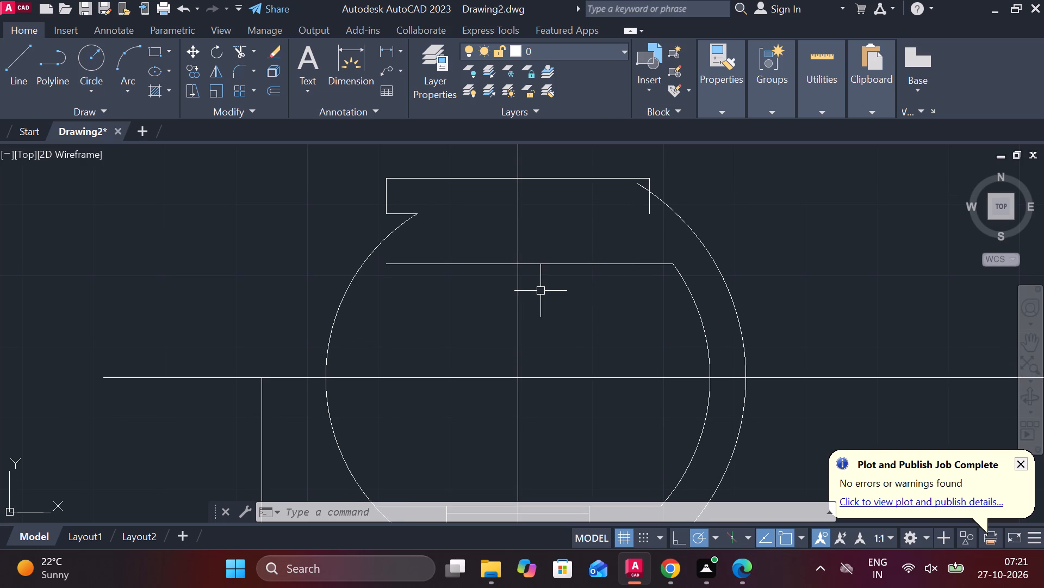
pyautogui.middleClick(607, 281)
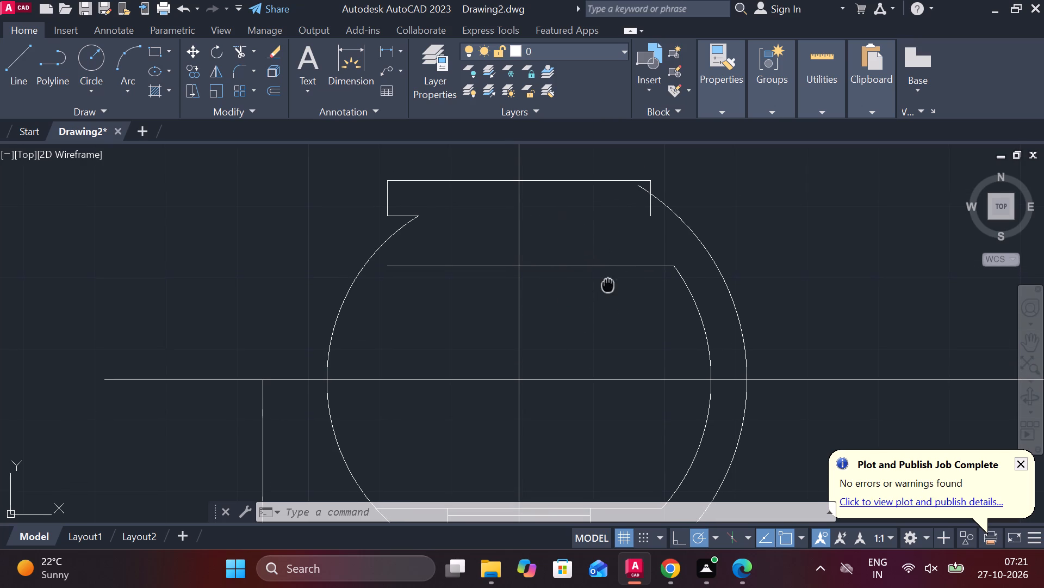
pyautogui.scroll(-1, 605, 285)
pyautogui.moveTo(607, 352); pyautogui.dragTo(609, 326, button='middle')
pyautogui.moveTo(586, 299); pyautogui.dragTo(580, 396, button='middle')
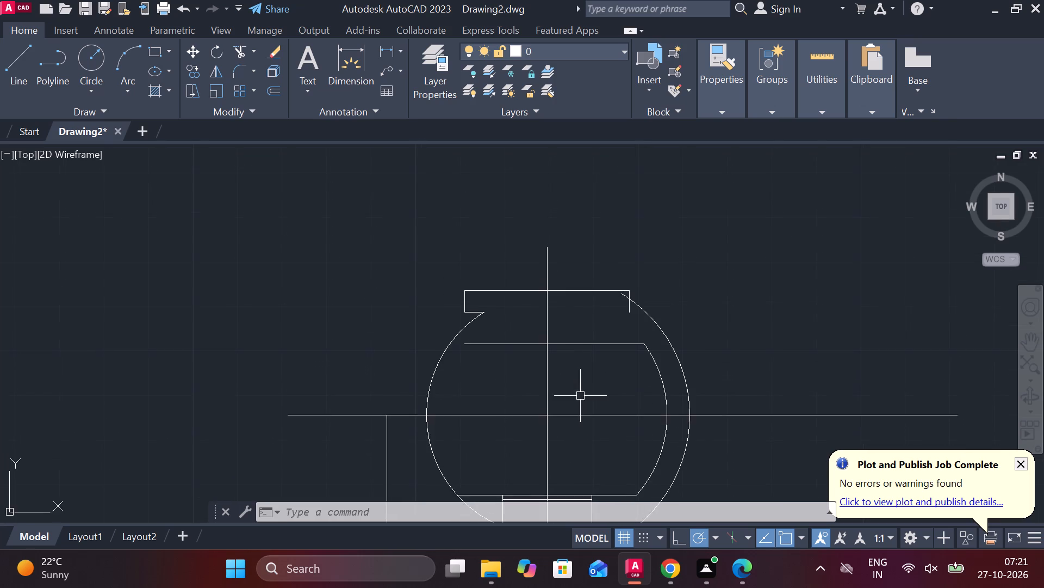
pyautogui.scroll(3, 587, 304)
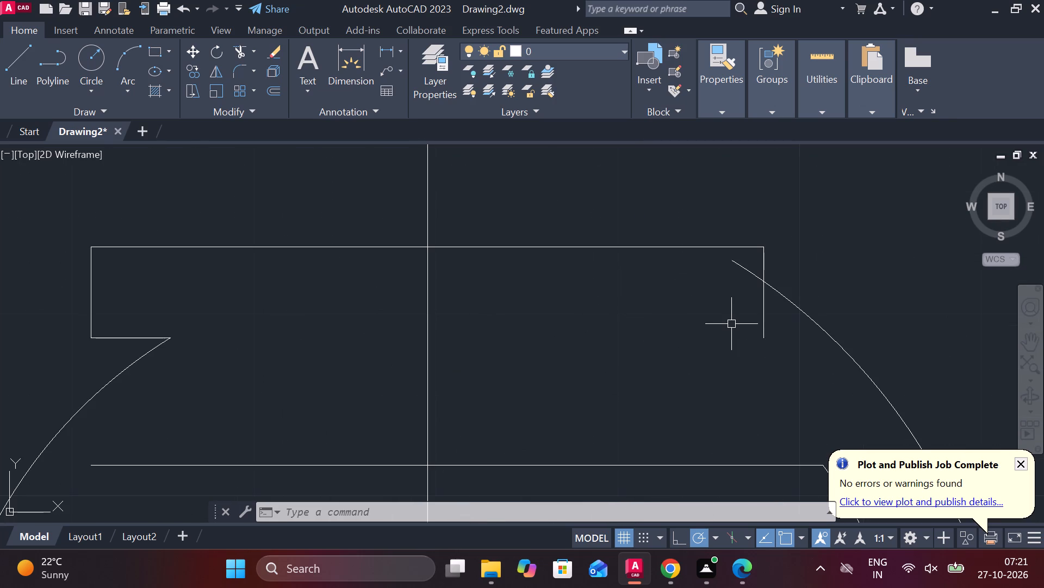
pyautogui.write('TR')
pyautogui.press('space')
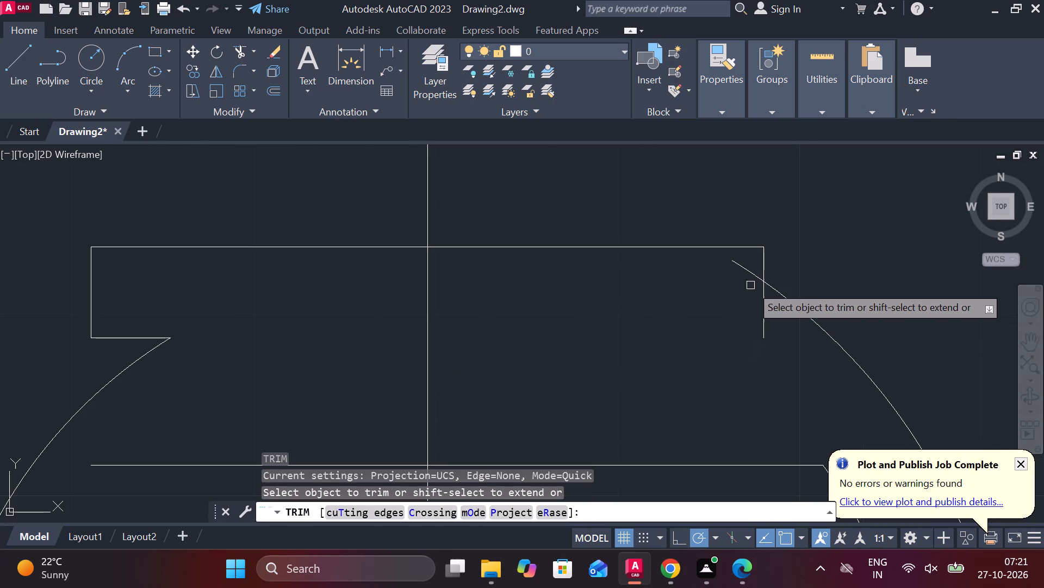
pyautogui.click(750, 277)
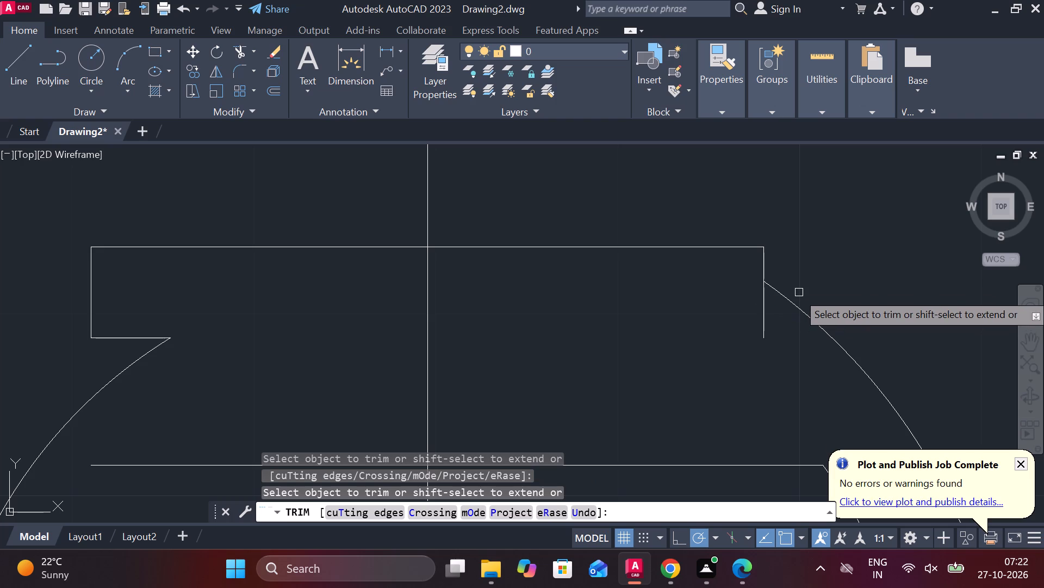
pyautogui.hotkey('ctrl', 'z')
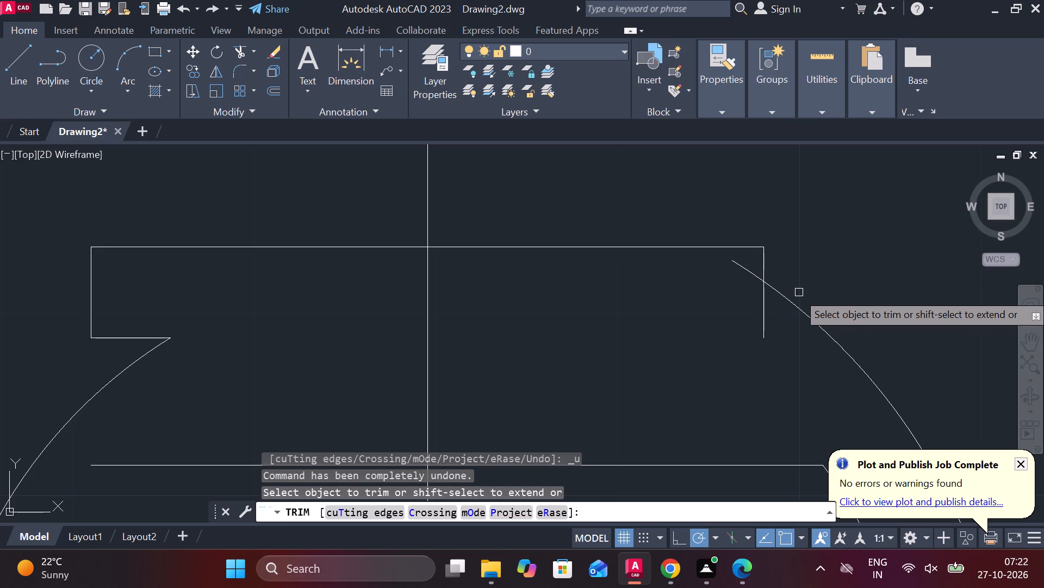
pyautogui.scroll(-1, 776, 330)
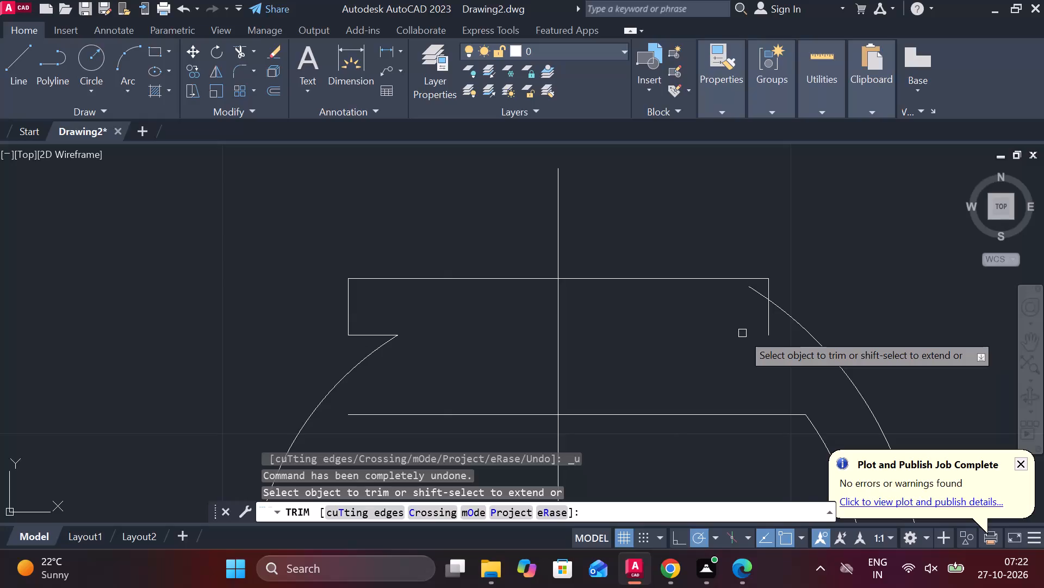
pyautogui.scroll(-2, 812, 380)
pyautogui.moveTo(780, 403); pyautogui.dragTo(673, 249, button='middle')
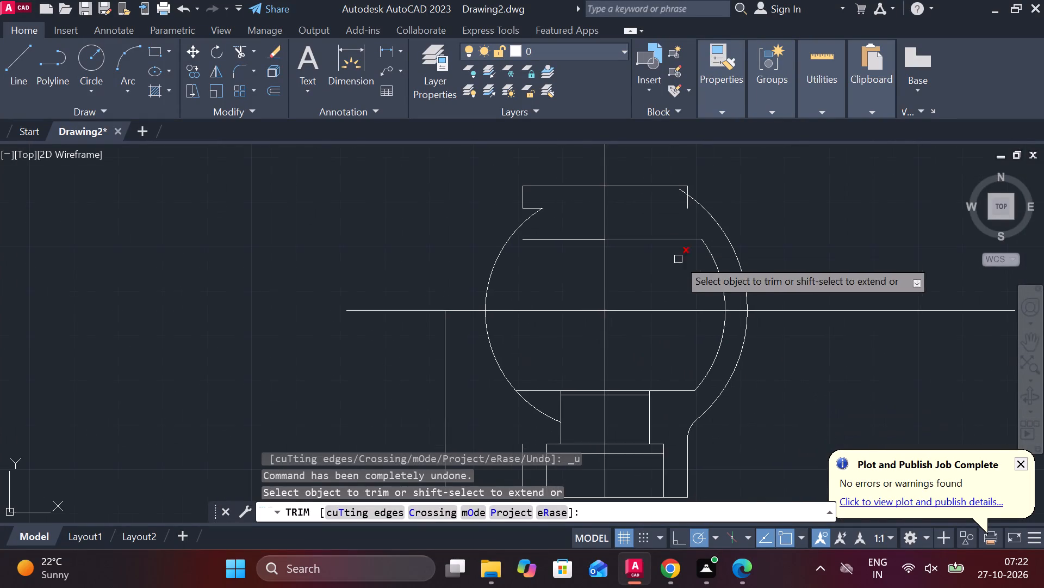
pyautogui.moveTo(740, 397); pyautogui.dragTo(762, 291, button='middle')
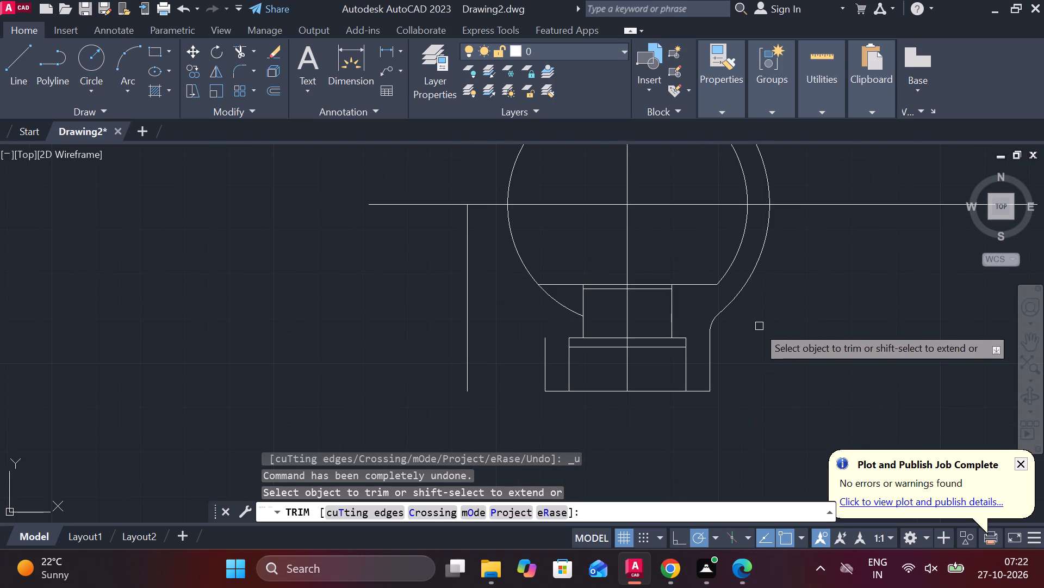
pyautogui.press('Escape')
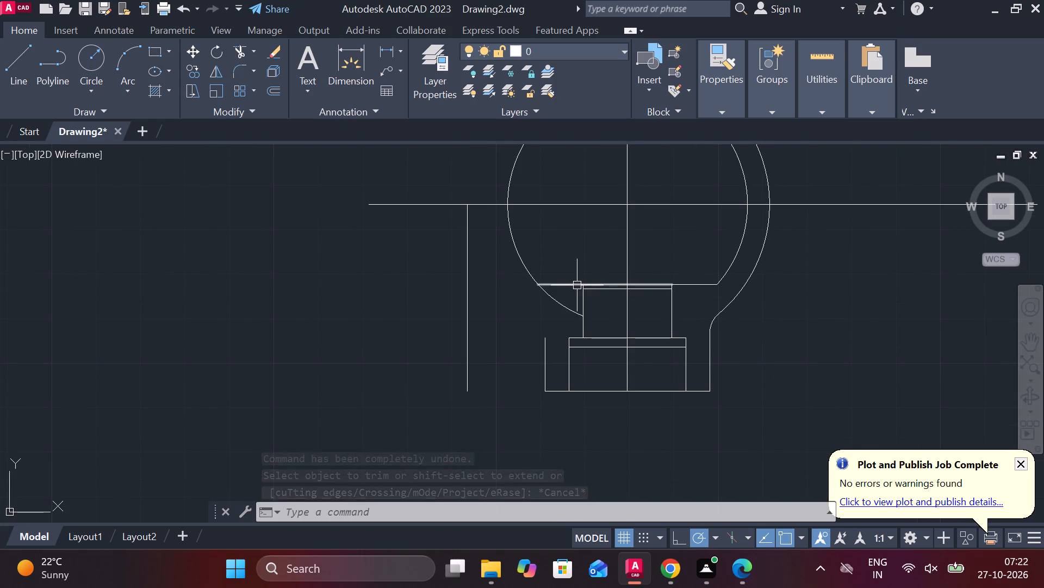
# Draw a line from the neck's upper-left inner corner, slanting up and outward at about 45° past the body's bottom line.
pyautogui.scroll(2, 577, 285)
pyautogui.press('Escape')
pyautogui.press('l')
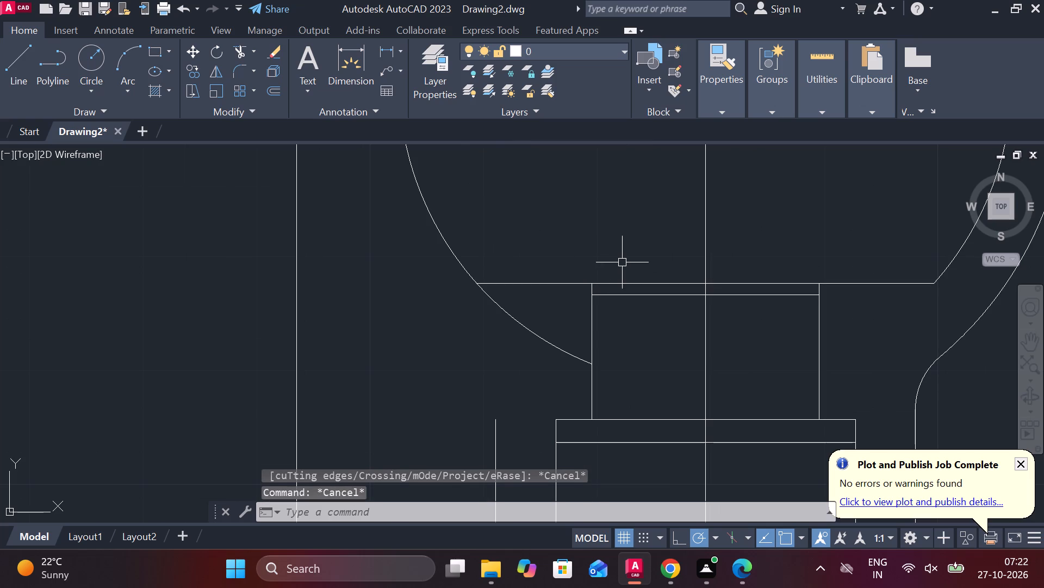
pyautogui.press('Return')
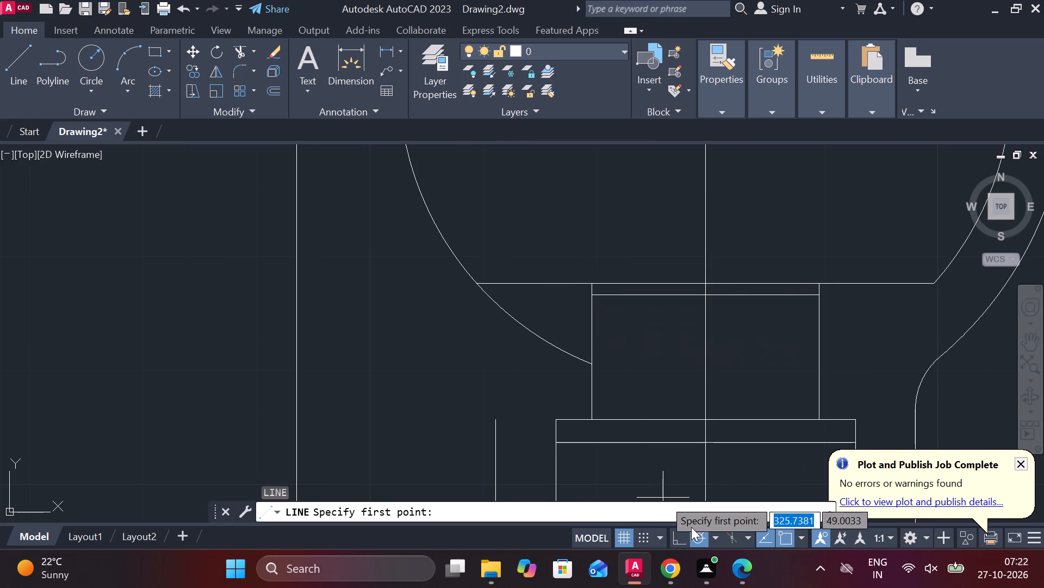
pyautogui.click(710, 535)
pyautogui.click(712, 346)
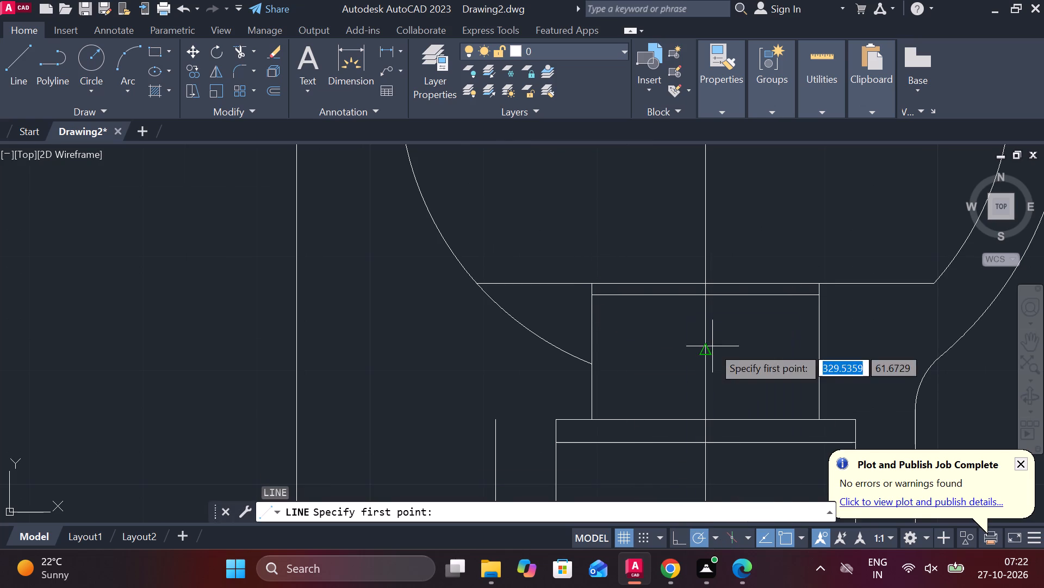
pyautogui.click(602, 296)
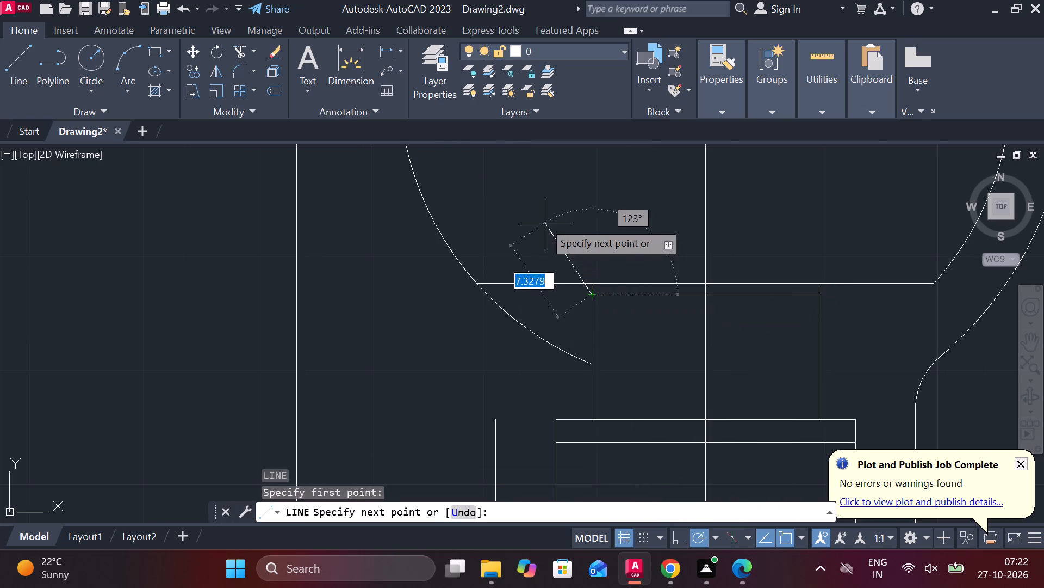
pyautogui.click(525, 220)
pyautogui.press('Escape')
# Draw a matching line from the neck's upper-right inner corner, slanting up and outward at about 45° past the body's bottom line.
pyautogui.press('space')
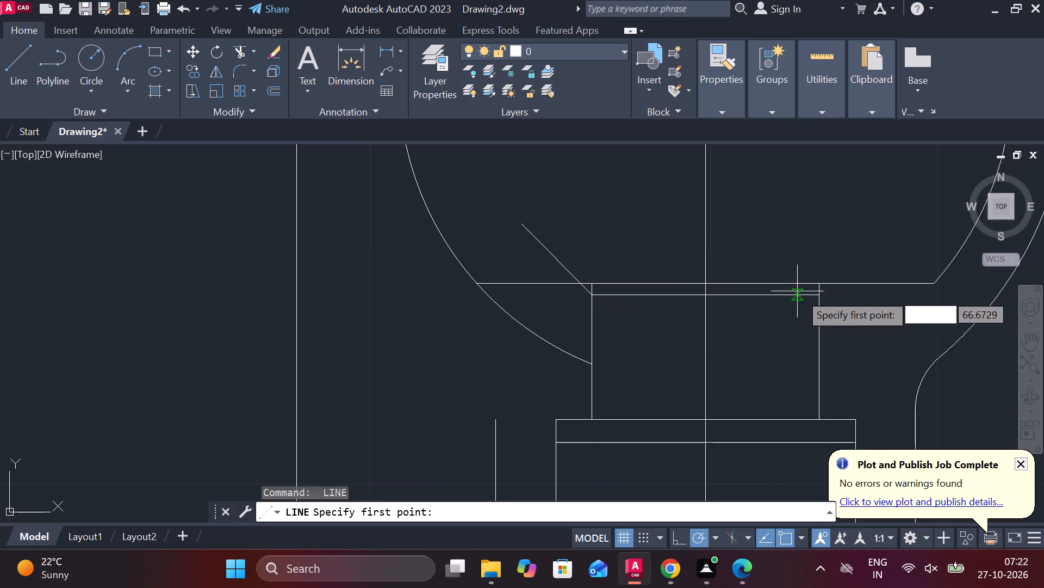
pyautogui.click(813, 294)
pyautogui.click(880, 230)
pyautogui.press('Escape')
pyautogui.press('`')
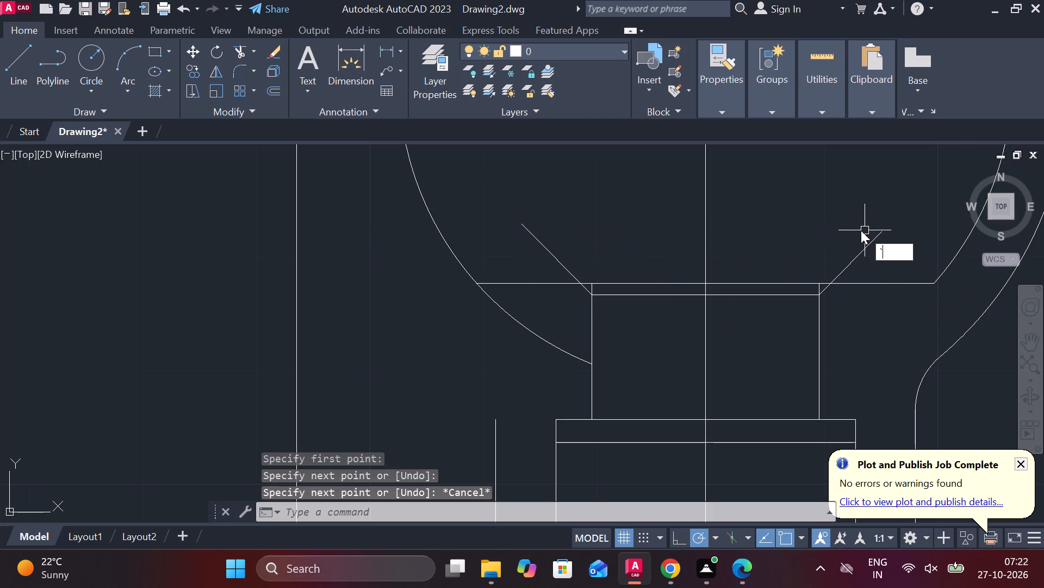
pyautogui.press('Escape')
# Trim the right slanted line above the body's bottom line and the neck's right edge between the two horizontal lines.
pyautogui.scroll(2, 875, 250)
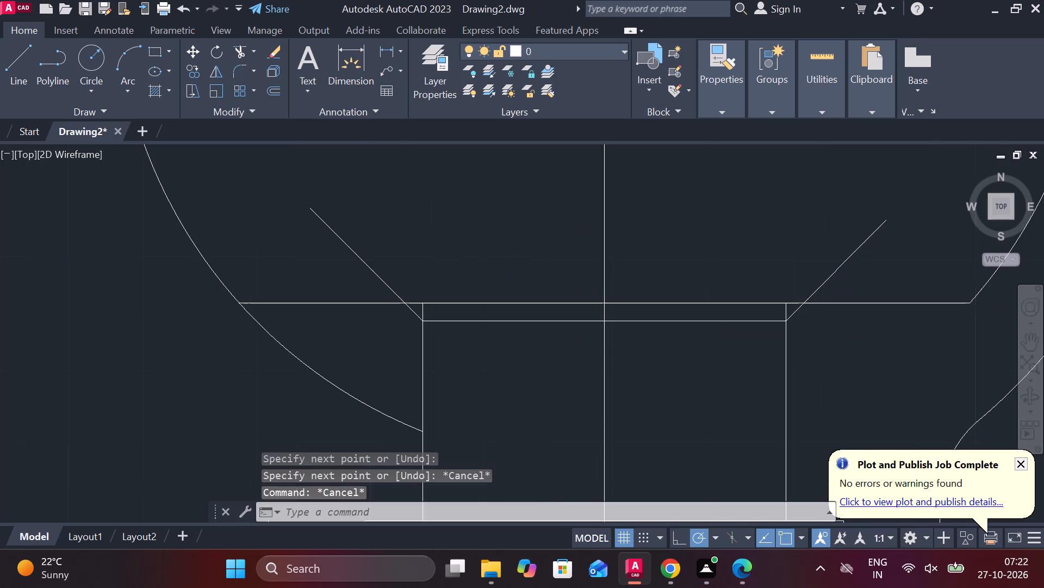
pyautogui.write('TR')
pyautogui.press('space')
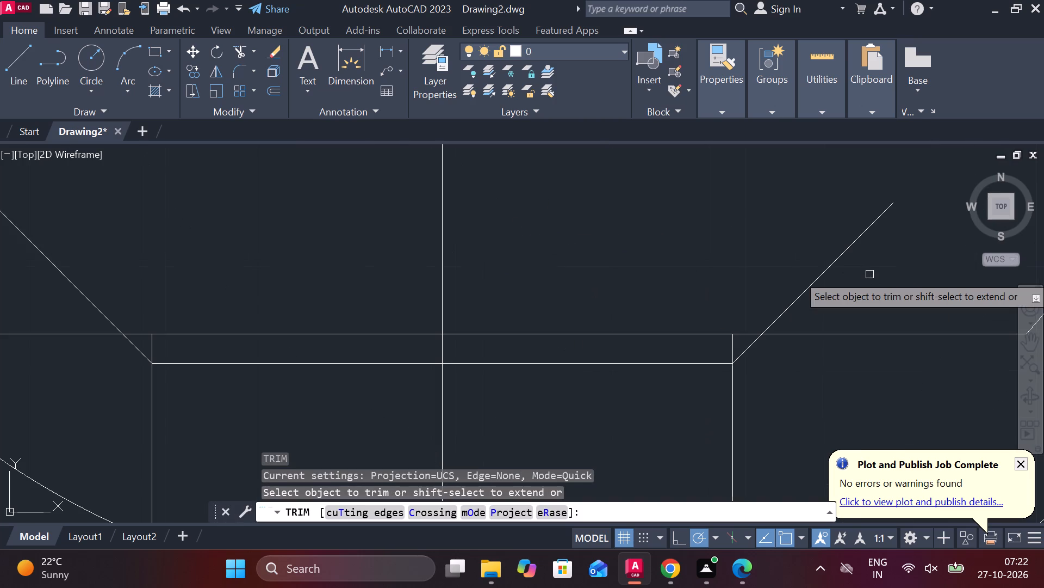
pyautogui.scroll(2, 828, 313)
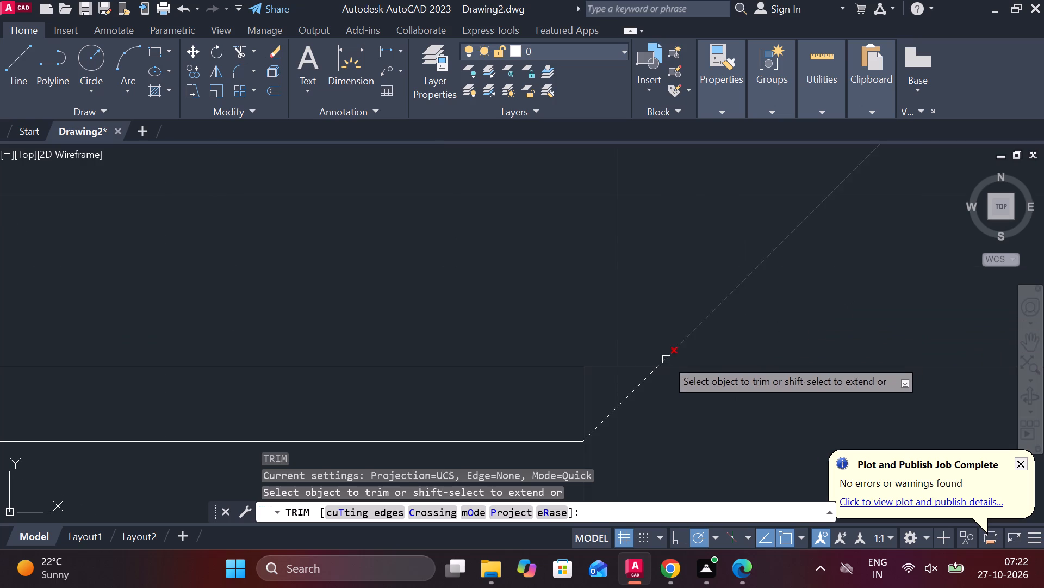
pyautogui.click(667, 359)
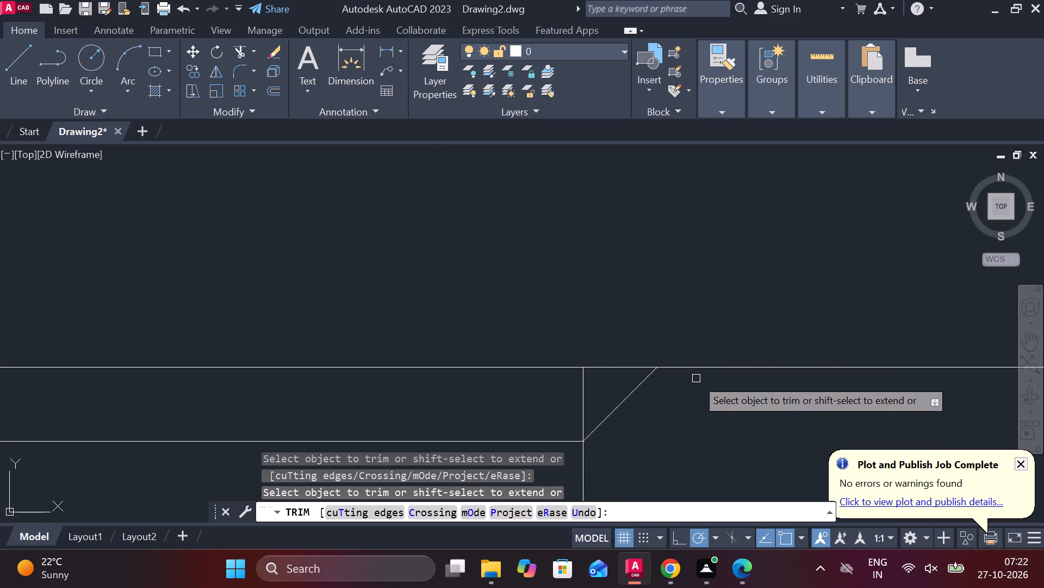
pyautogui.click(584, 386)
pyautogui.scroll(-2, 584, 386)
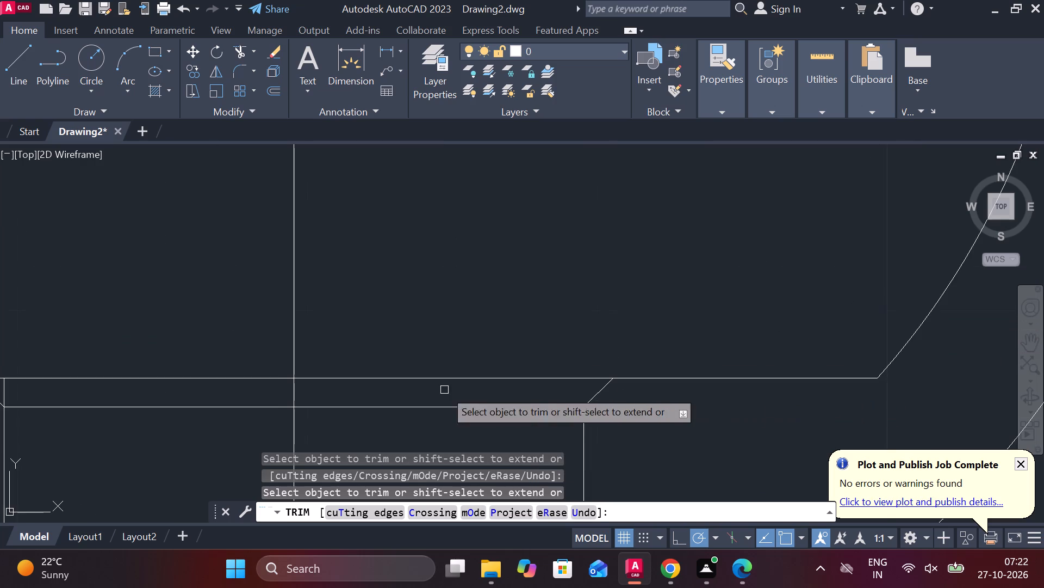
# Trim the left slanted line above the body's bottom line and the neck's left edge between the two horizontal lines.
pyautogui.moveTo(498, 405); pyautogui.dragTo(745, 368, button='middle')
pyautogui.scroll(-2, 775, 352)
pyautogui.scroll(2, 556, 336)
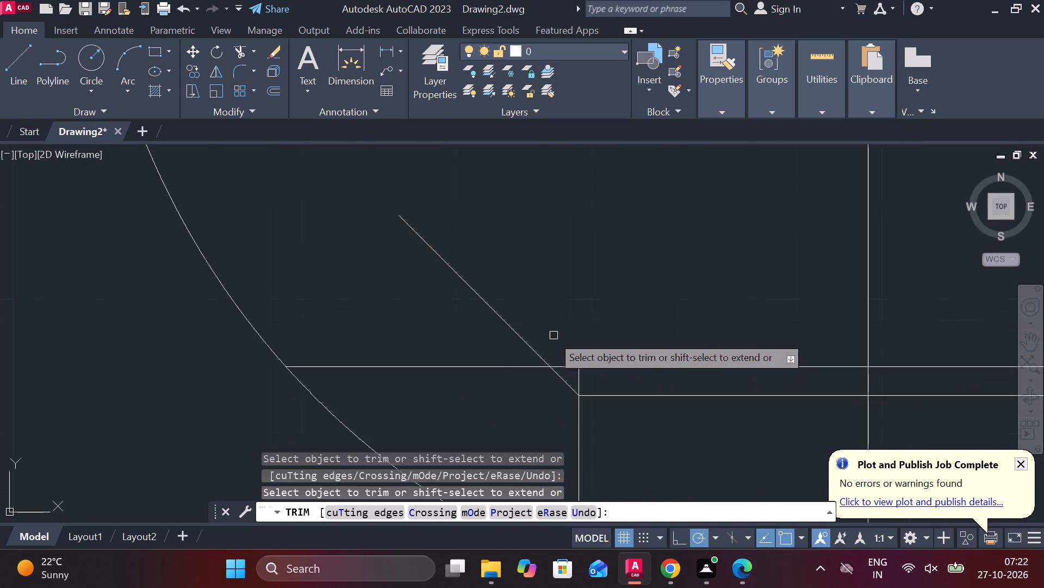
pyautogui.click(511, 332)
pyautogui.click(576, 382)
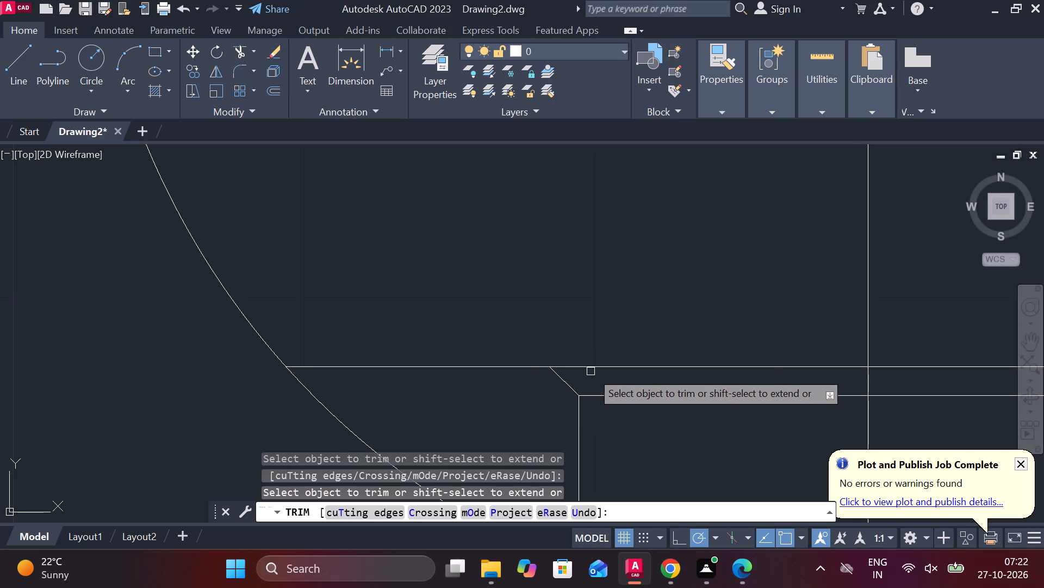
pyautogui.scroll(-2, 535, 321)
pyautogui.scroll(-1, 546, 370)
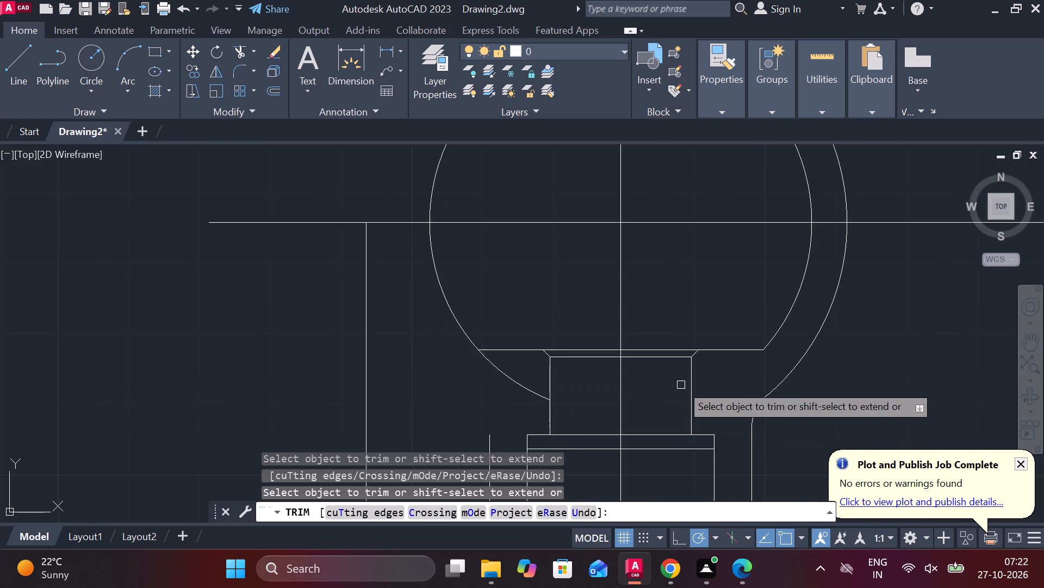
pyautogui.scroll(-1, 613, 334)
pyautogui.moveTo(779, 377); pyautogui.dragTo(726, 332, button='middle')
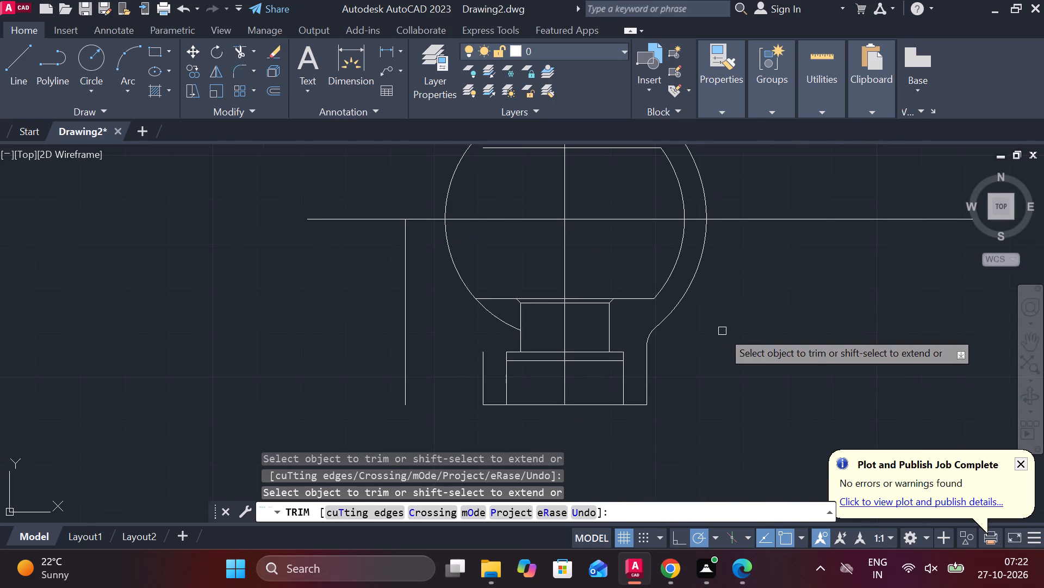
pyautogui.press('Escape')
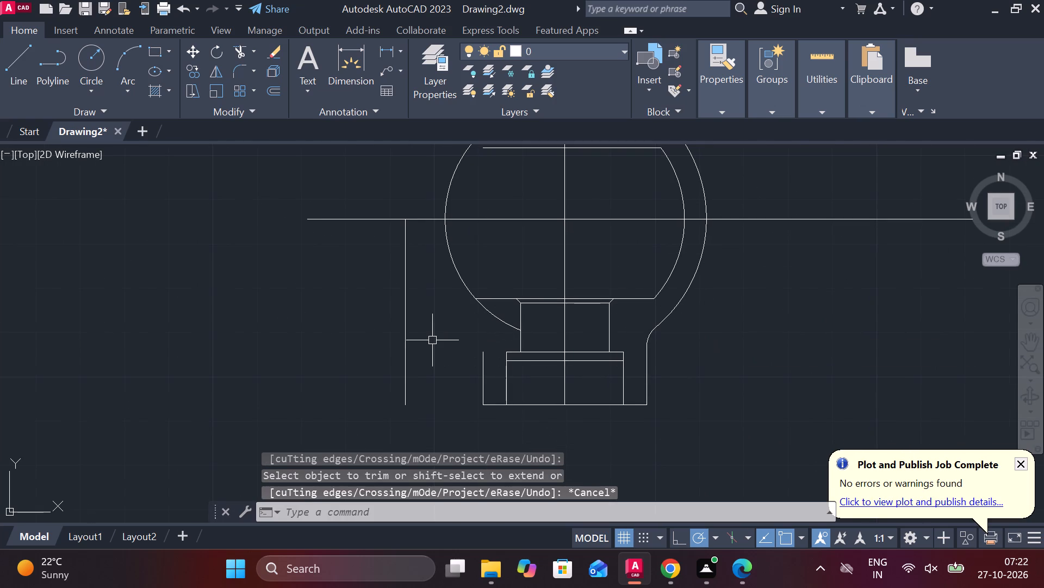
# Draw a line 18.5 units up from the left vertical line's end on the horizontal centreline, continuing 5 units horizontally toward the body.
pyautogui.moveTo(446, 346); pyautogui.dragTo(514, 387, button='middle')
pyautogui.moveTo(619, 252); pyautogui.dragTo(592, 353, button='middle')
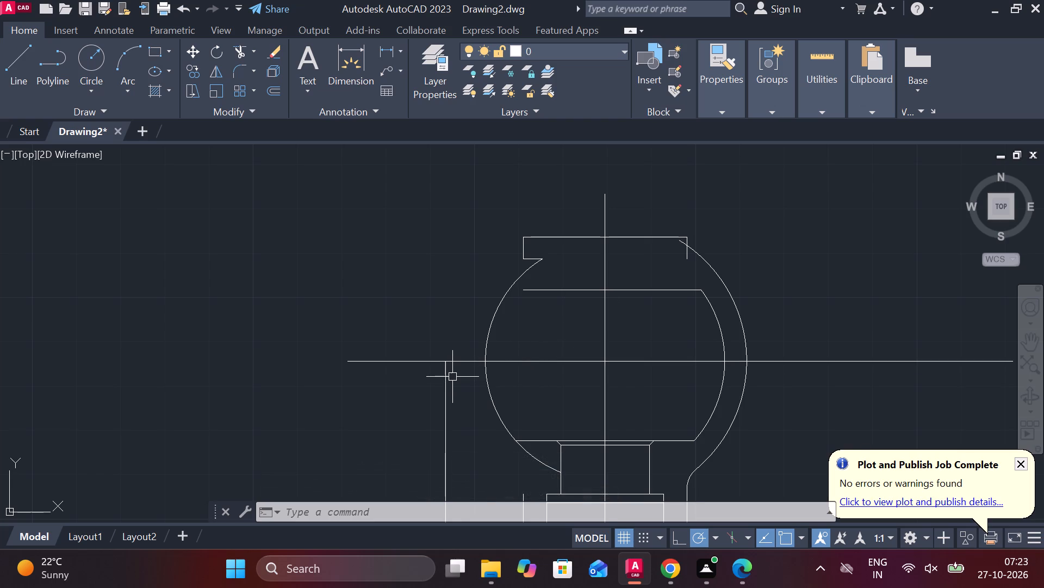
pyautogui.scroll(1, 453, 377)
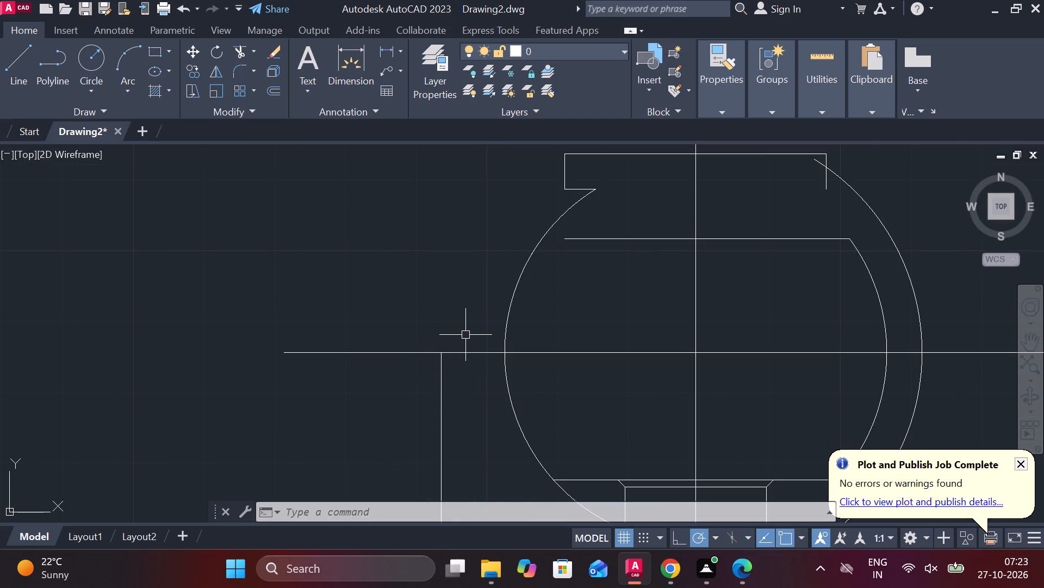
pyautogui.press('l')
pyautogui.press('Return')
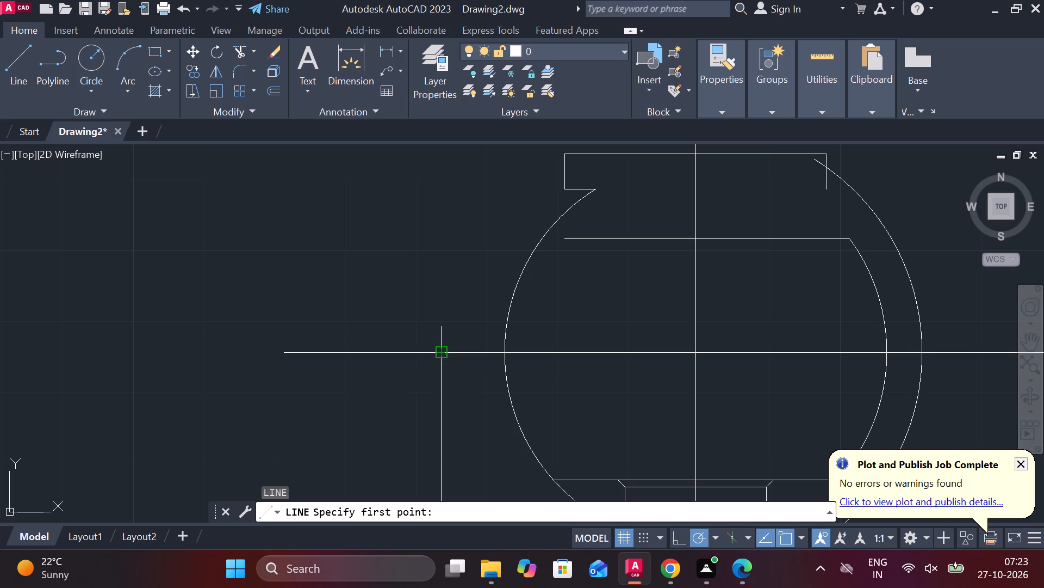
pyautogui.scroll(-1, 436, 349)
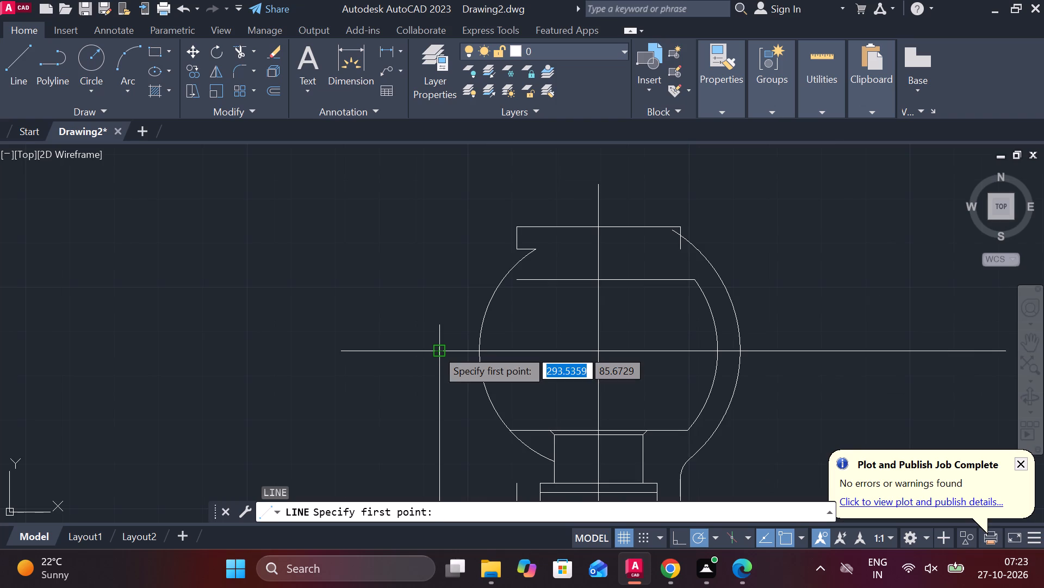
pyautogui.click(436, 349)
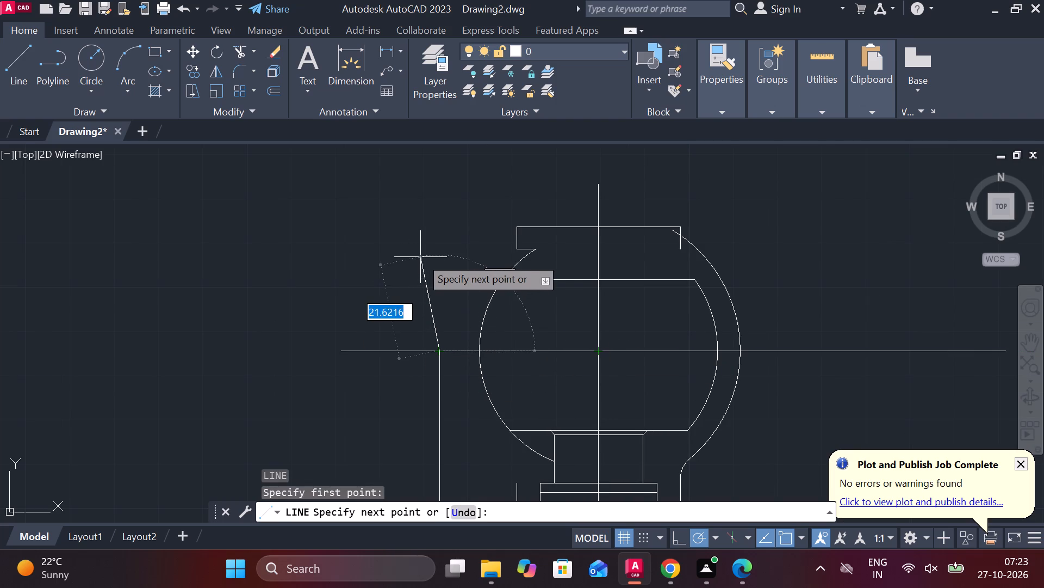
pyautogui.scroll(2, 435, 290)
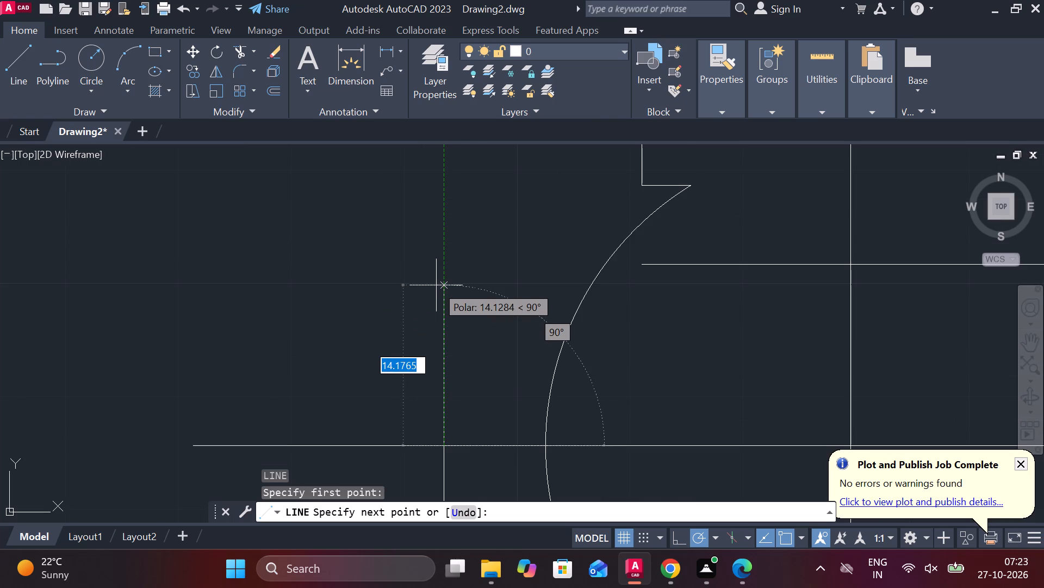
pyautogui.scroll(-2, 436, 285)
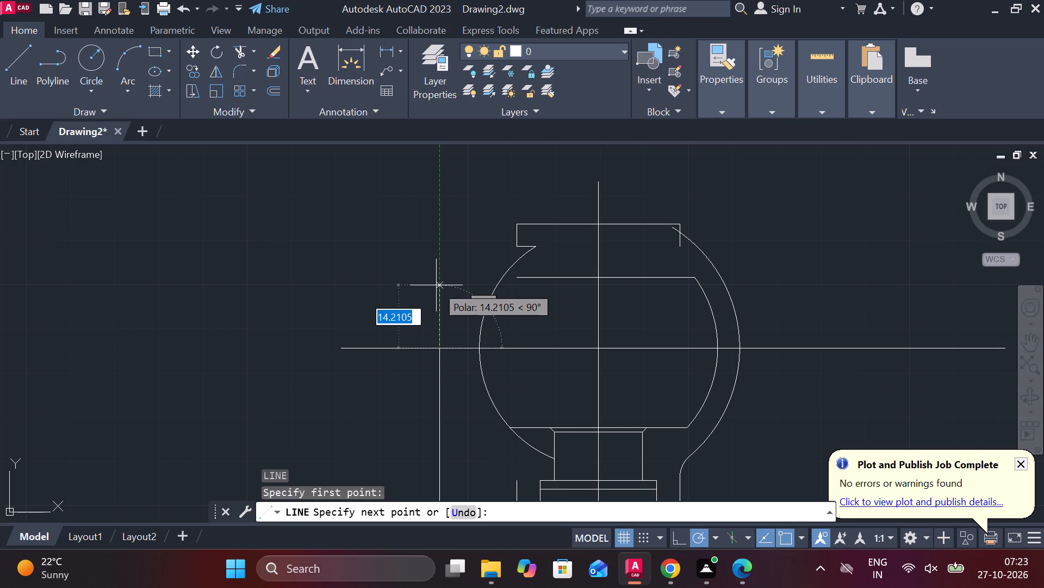
pyautogui.press('1')
pyautogui.write('8.')
pyautogui.press('5')
pyautogui.press('Return')
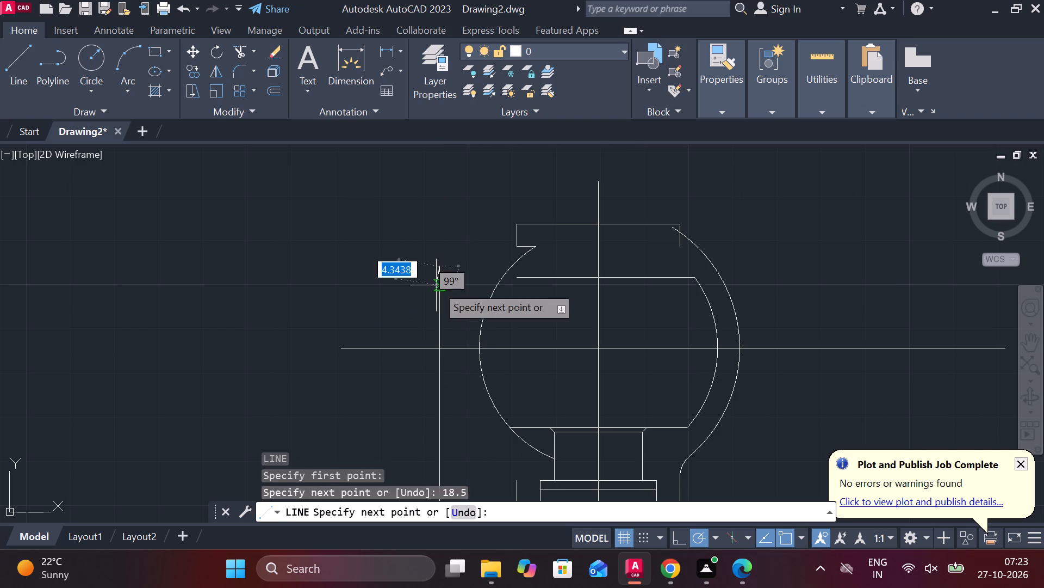
pyautogui.scroll(2, 453, 274)
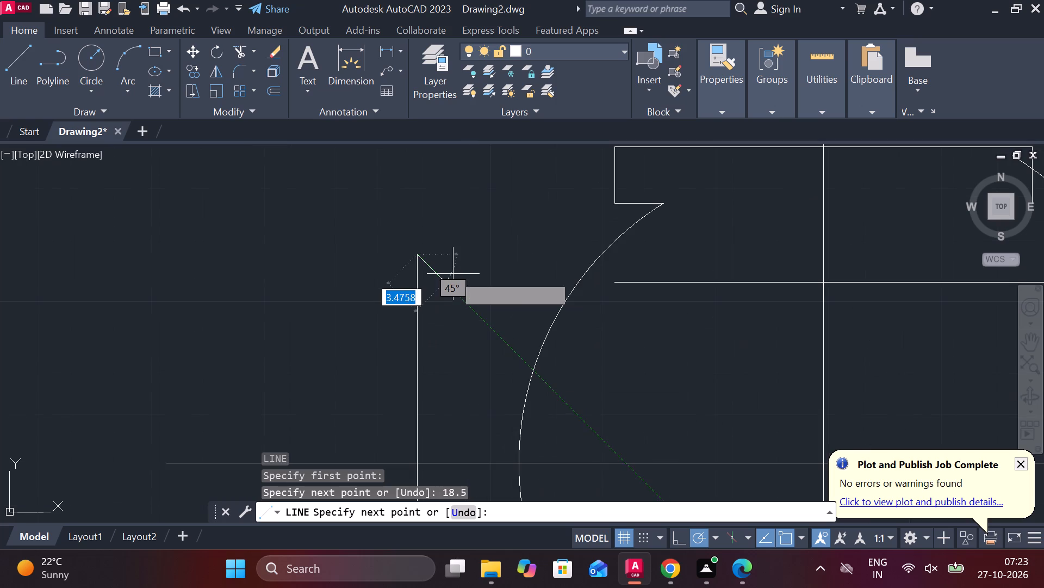
pyautogui.scroll(1, 469, 267)
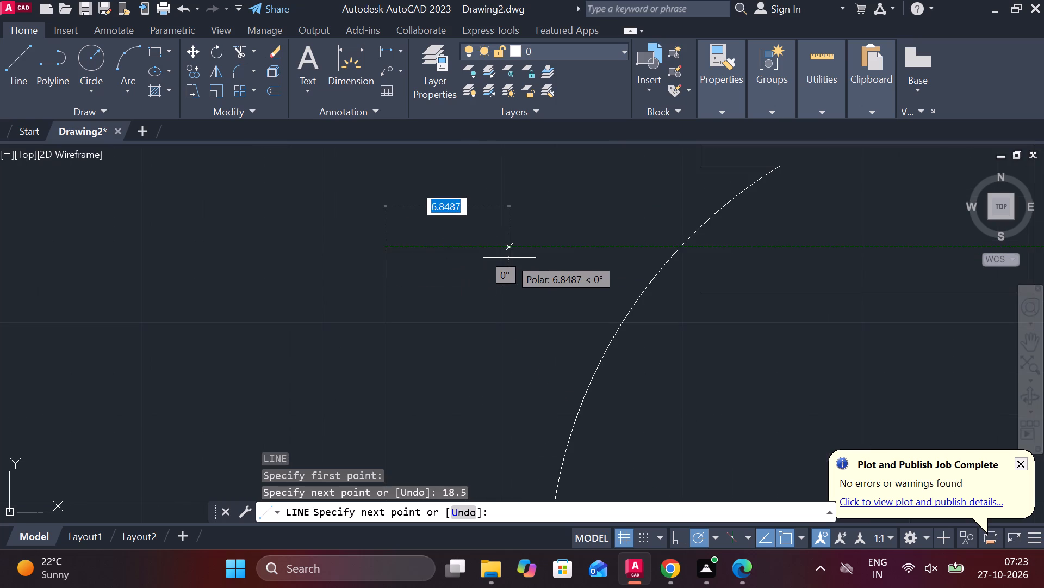
pyautogui.write('5')
pyautogui.press('space')
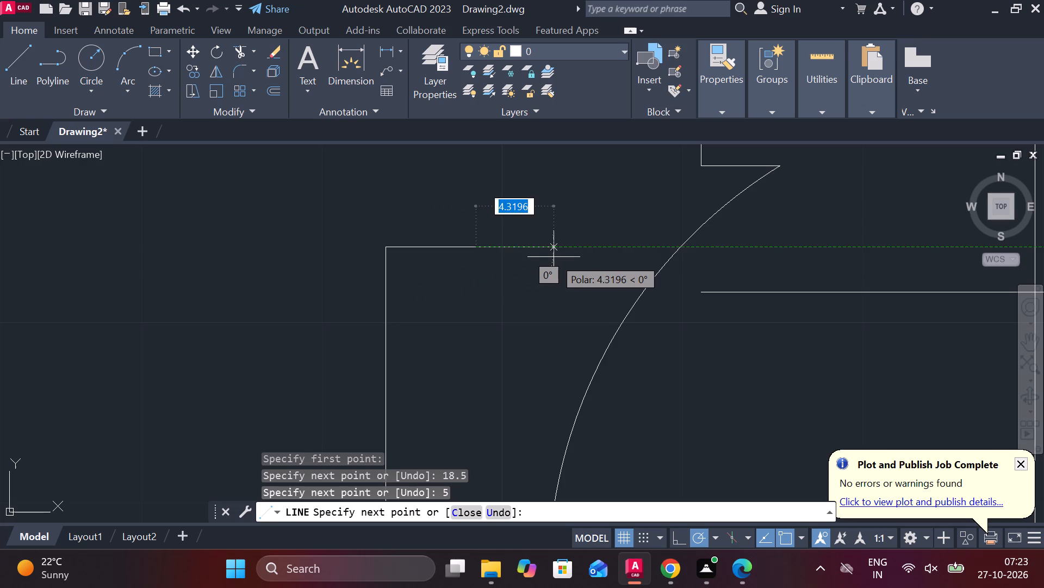
pyautogui.press('Escape')
# Erase the long vertical construction line below the horizontal centreline, left of the body.
pyautogui.scroll(-3, 502, 251)
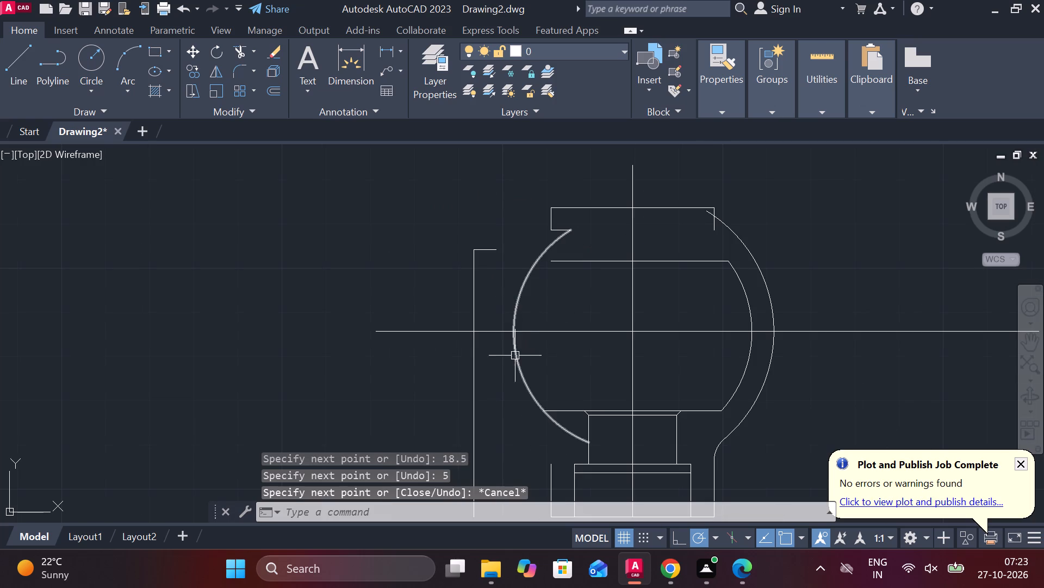
pyautogui.click(471, 386)
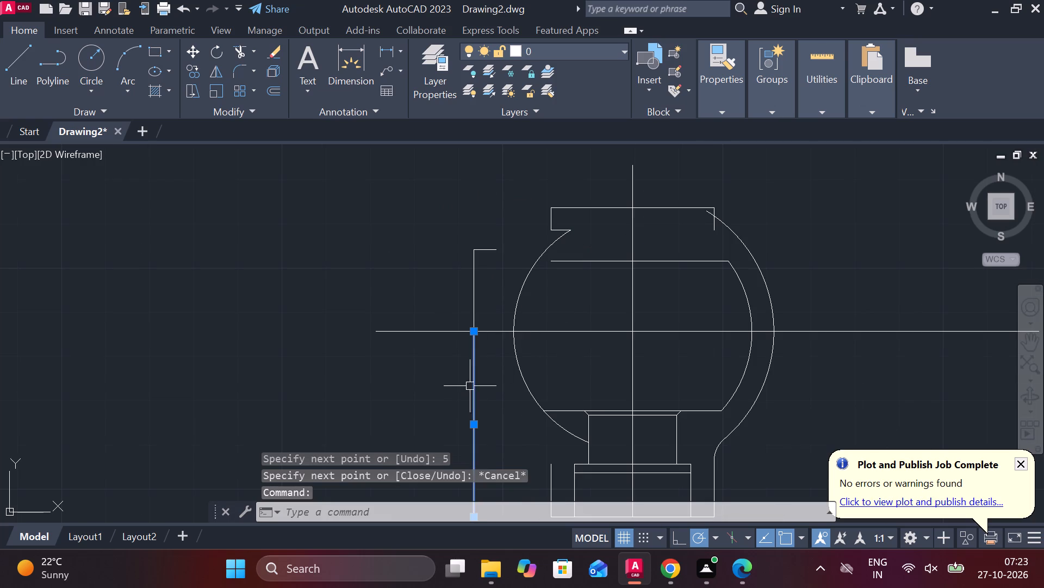
pyautogui.write('E')
pyautogui.press('space')
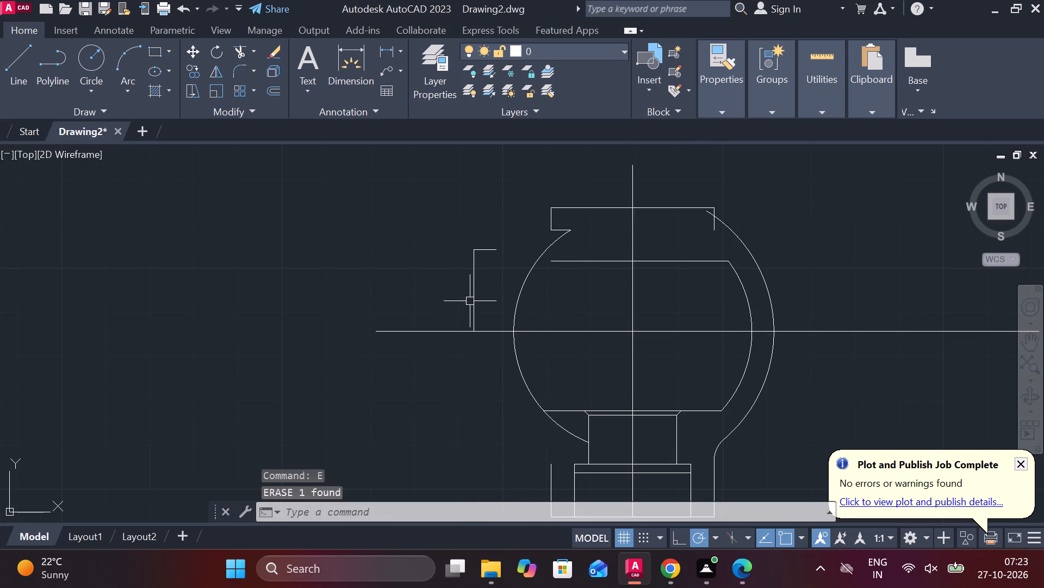
# Mirror the 18.5-unit vertical line and its 5-unit horizontal line about the horizontal centreline, keeping the originals.
pyautogui.click(470, 300)
pyautogui.click(498, 249)
pyautogui.write('MI')
pyautogui.press('Return')
pyautogui.click(473, 329)
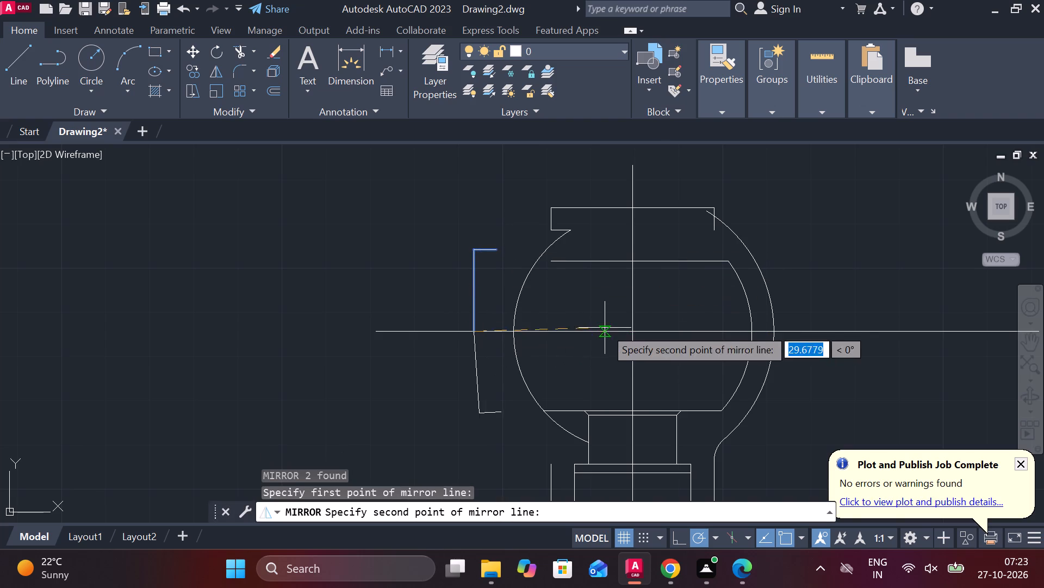
pyautogui.click(632, 329)
pyautogui.moveTo(662, 390); pyautogui.dragTo(632, 329)
# Join the upper and lower halves of the vertical line left of the body into one line.
pyautogui.moveTo(569, 319); pyautogui.dragTo(552, 310, button='middle')
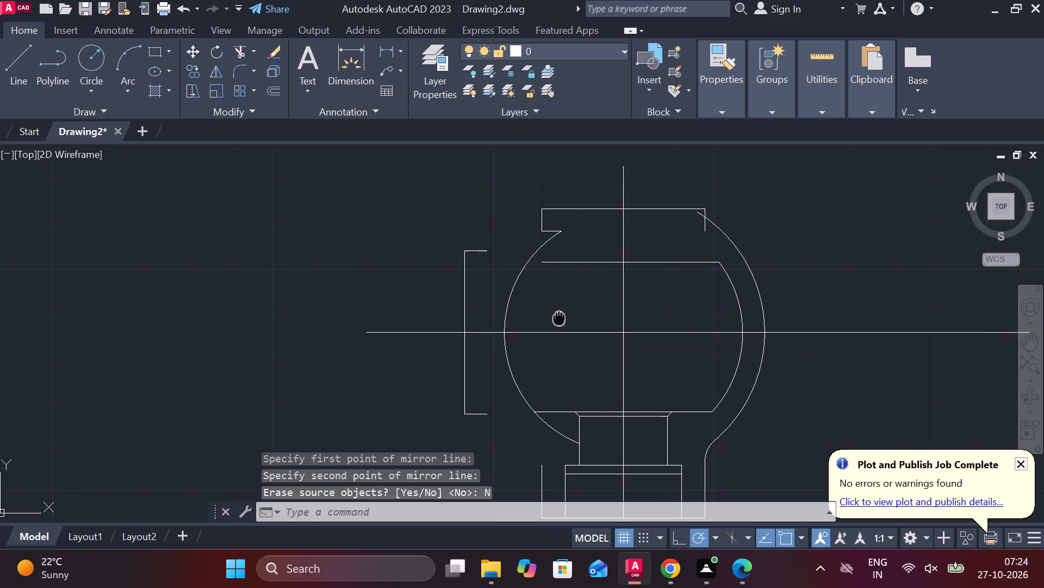
pyautogui.moveTo(552, 310); pyautogui.dragTo(542, 286, button='middle')
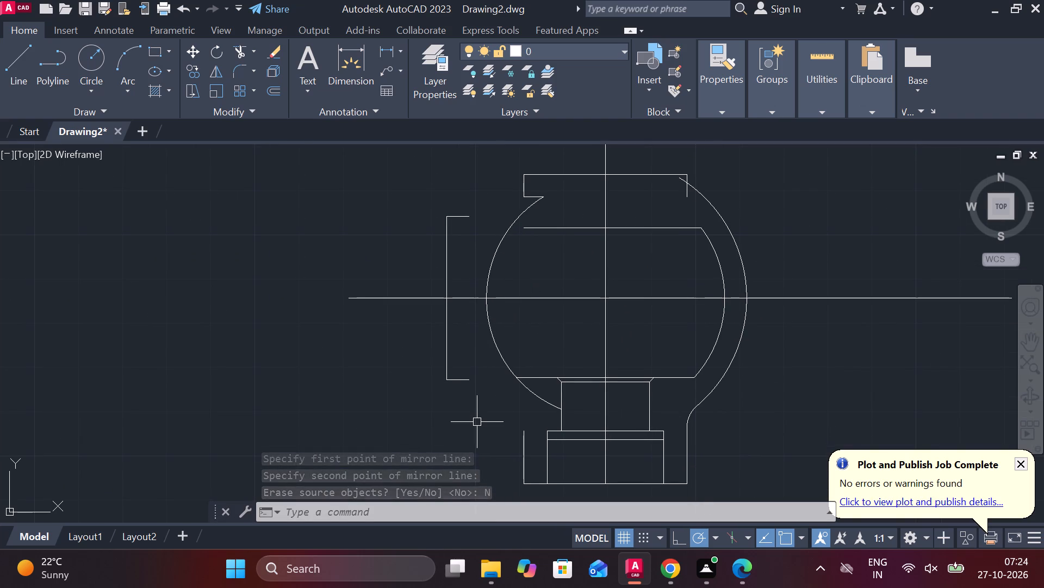
pyautogui.click(446, 261)
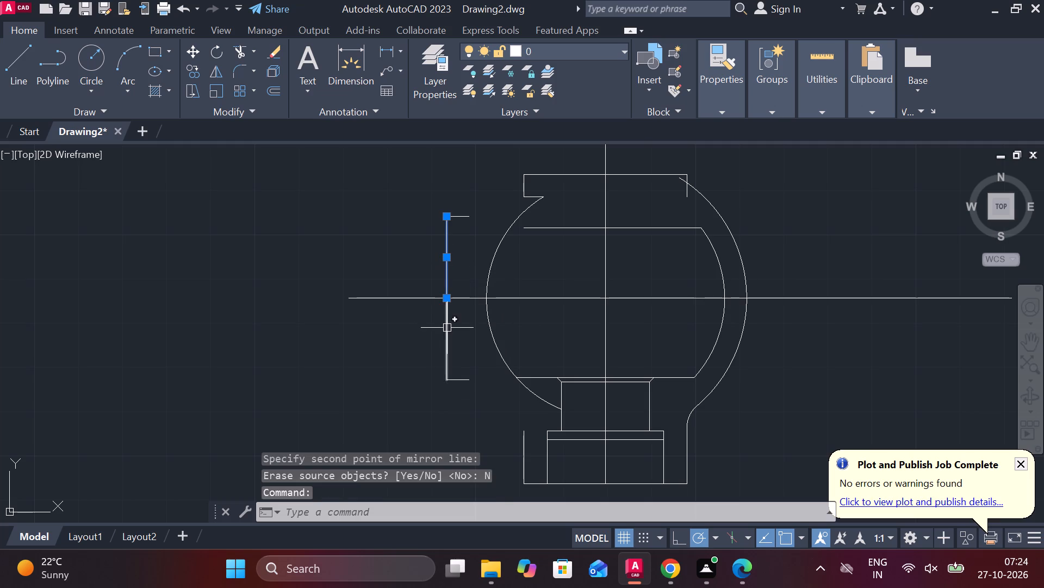
pyautogui.click(448, 326)
pyautogui.press('j')
pyautogui.press('Return')
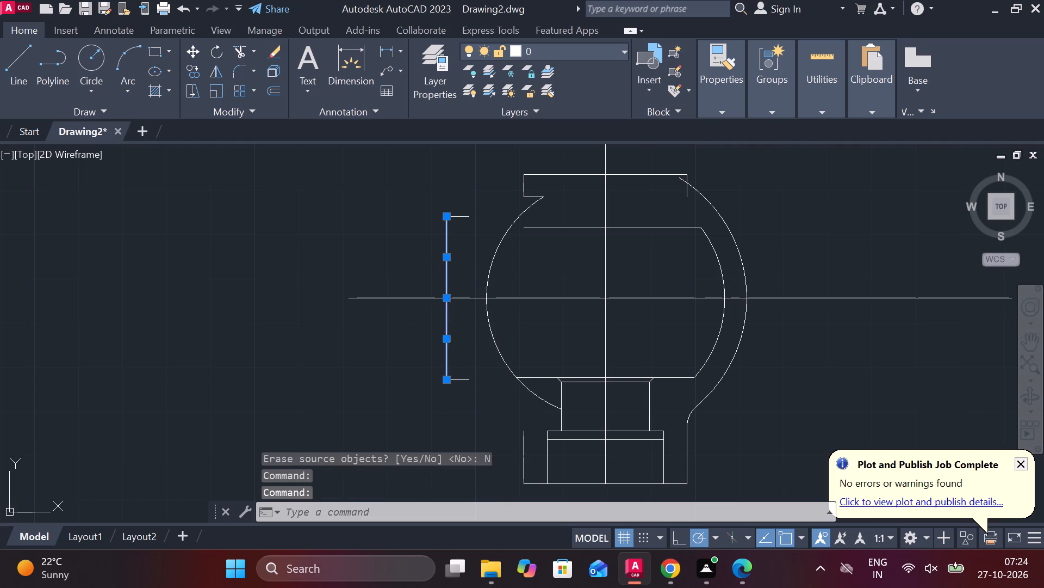
# Offset the joined vertical line 12 units toward the body.
pyautogui.click(448, 324)
pyautogui.press('o')
pyautogui.press('Return')
pyautogui.press('Return')
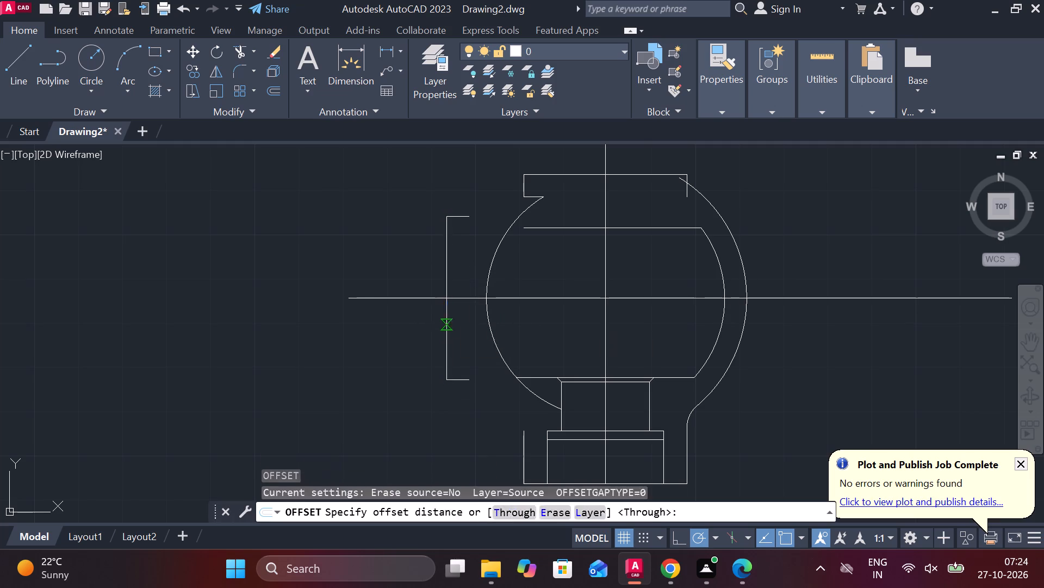
pyautogui.write('12')
pyautogui.press('space')
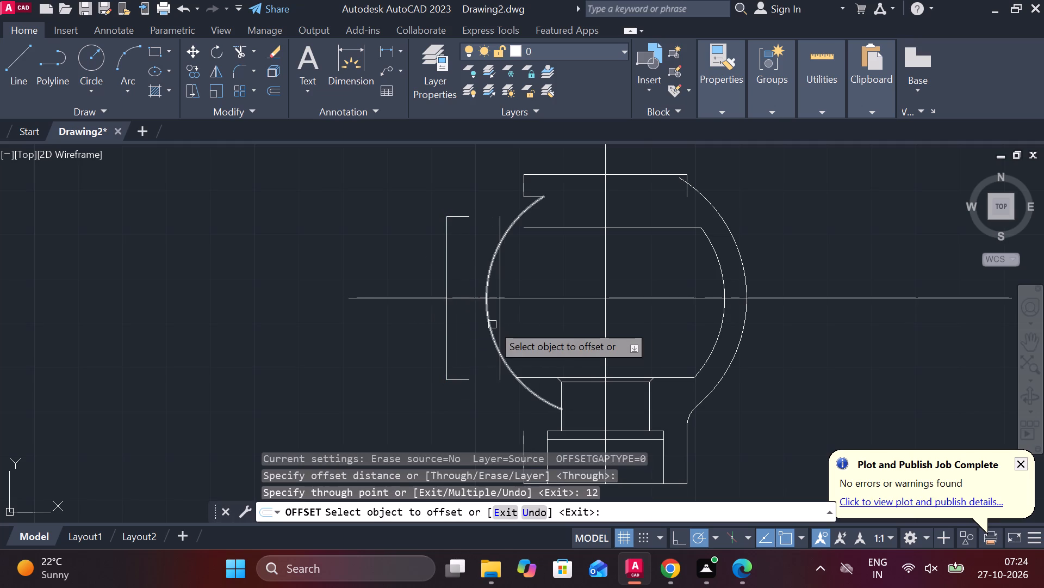
pyautogui.press('Escape')
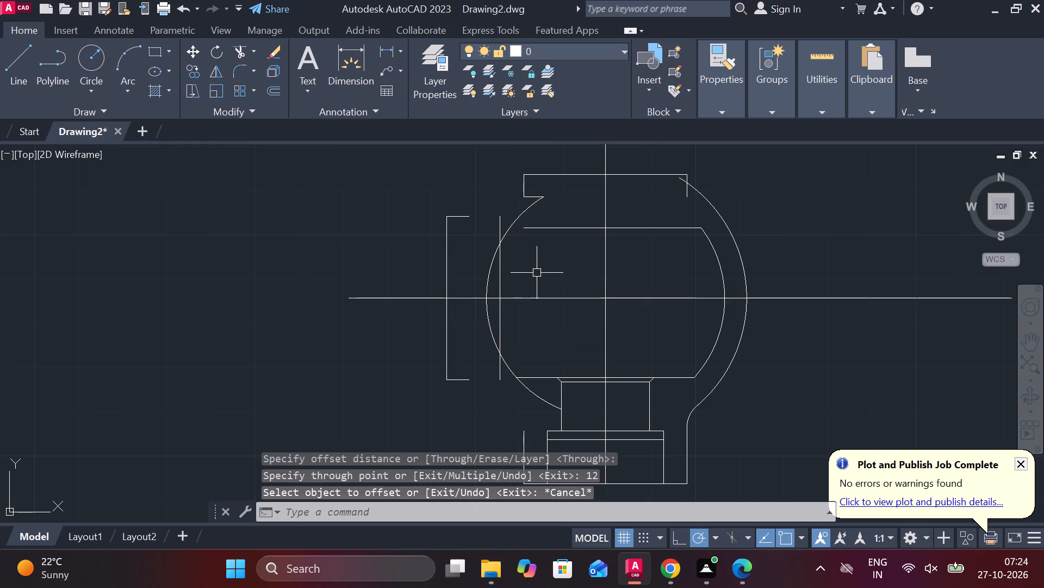
# Trim the outer arc's left portion between the horizontal centreline and its upper crossing with the offset vertical line.
pyautogui.write('TR')
pyautogui.press('space')
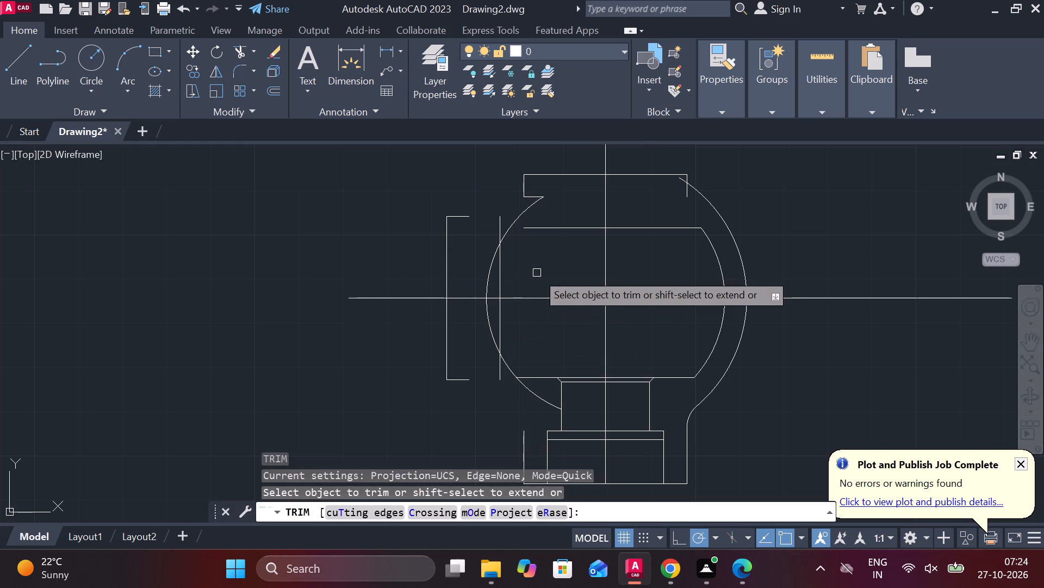
pyautogui.click(488, 278)
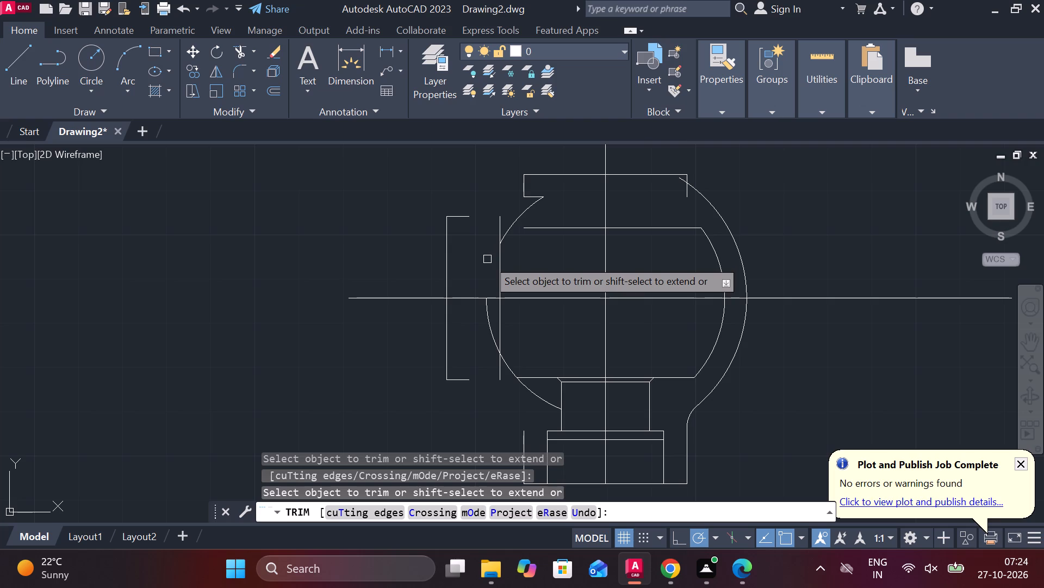
pyautogui.press('Escape')
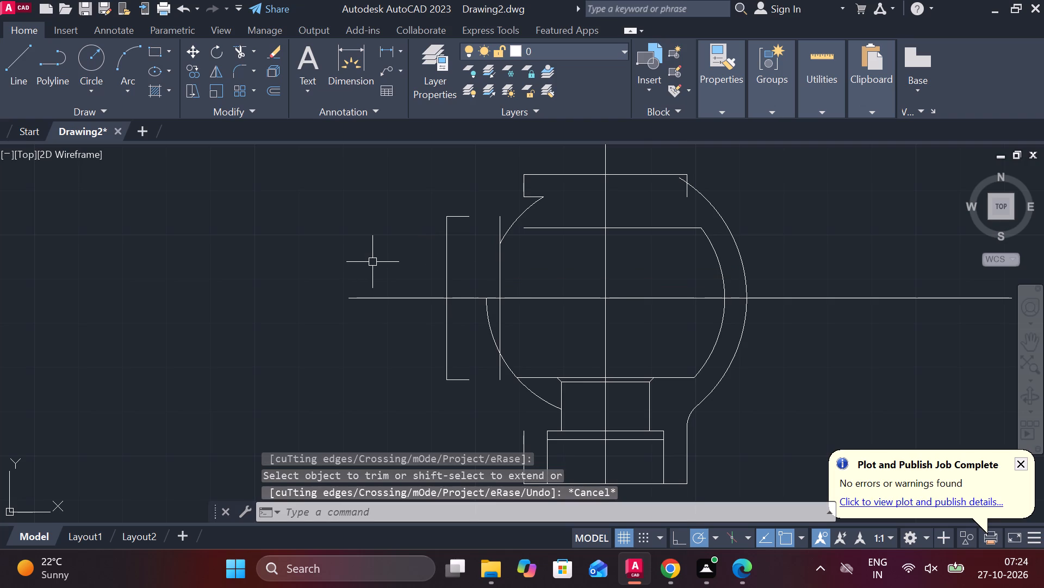
# Draw a line 13.2 units up from the centreline along the port's outer vertical, continuing horizontally to the offset vertical line.
pyautogui.press('l')
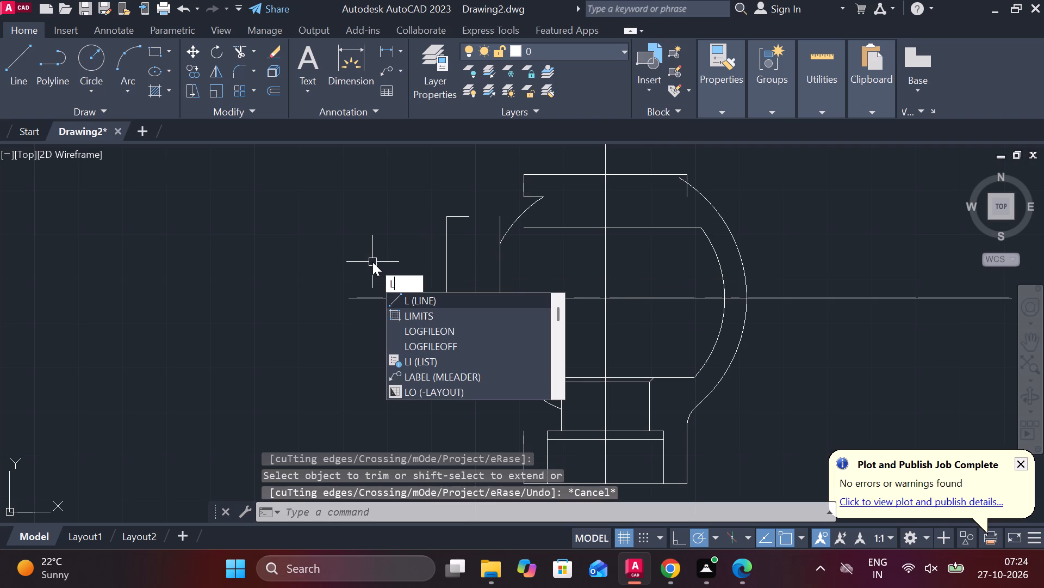
pyautogui.click(423, 299)
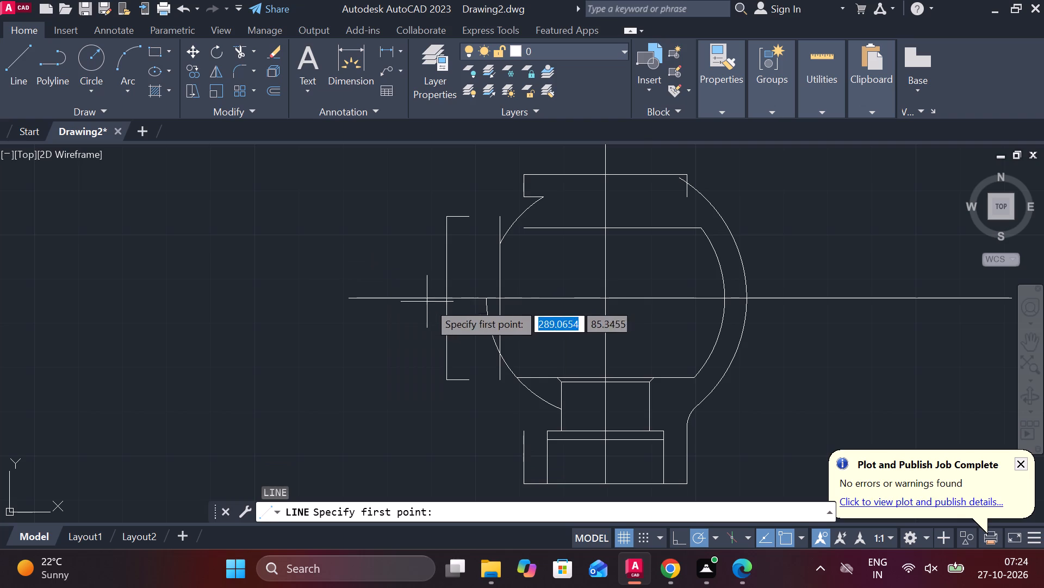
pyautogui.click(451, 296)
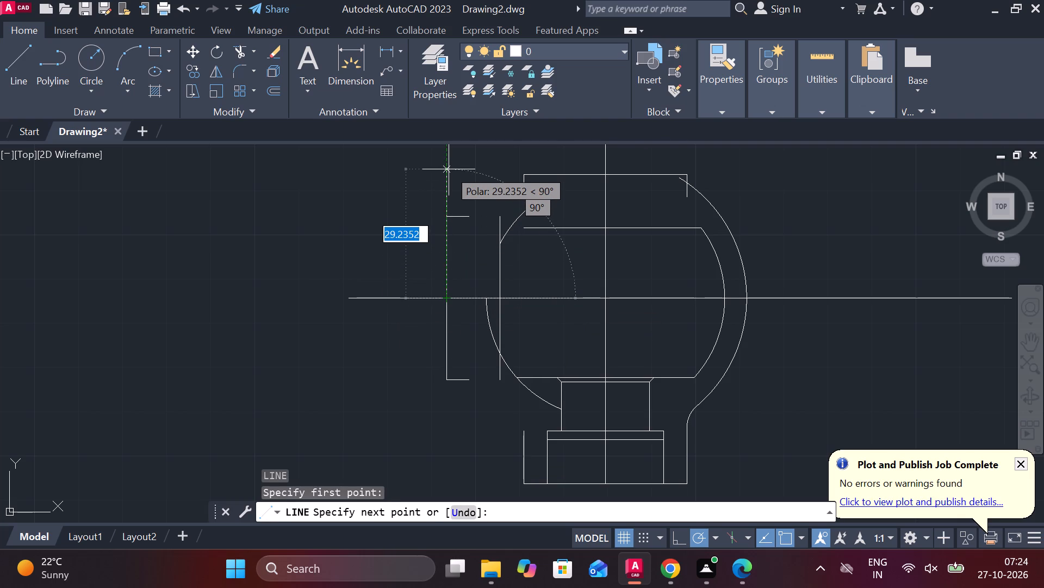
pyautogui.write('13.3')
pyautogui.press('BackSpace')
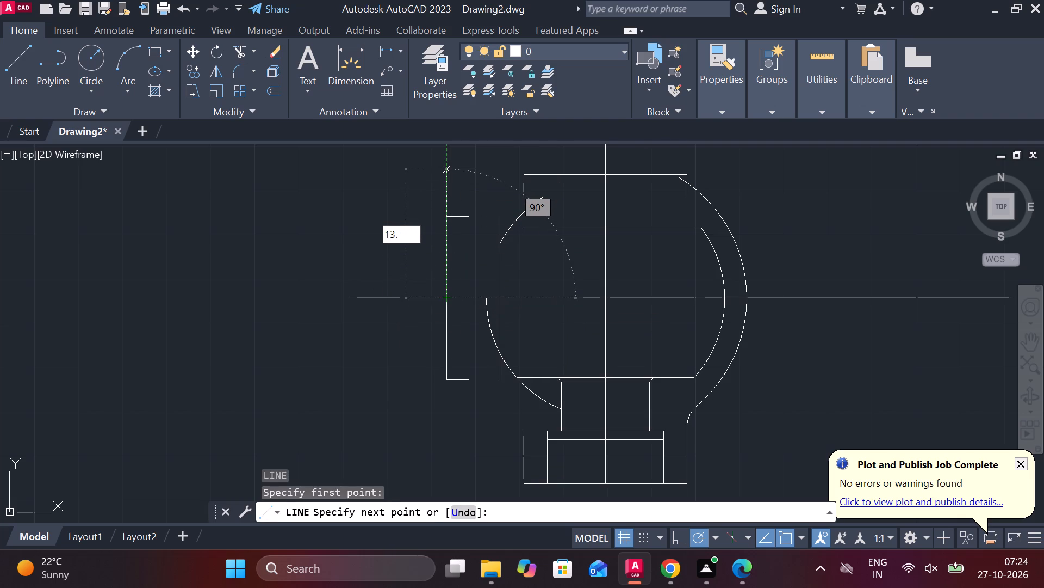
pyautogui.write('2')
pyautogui.press('space')
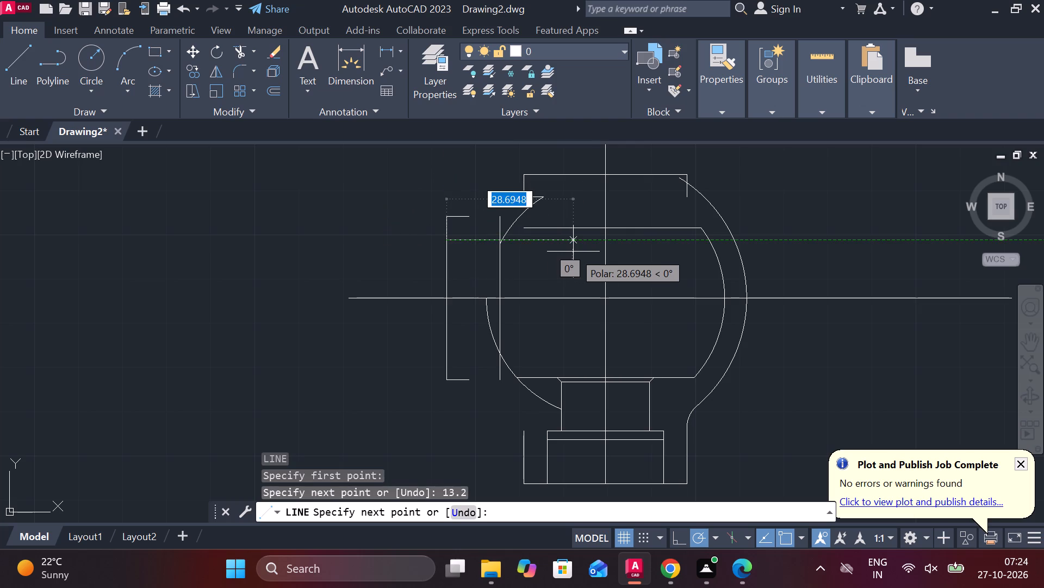
pyautogui.scroll(3, 509, 244)
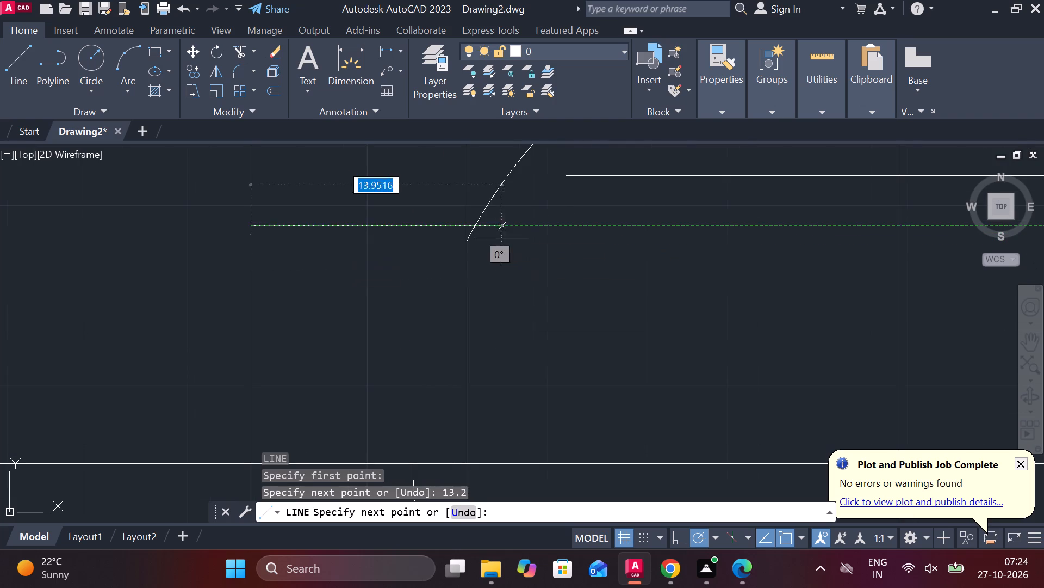
pyautogui.scroll(-1, 473, 222)
pyautogui.scroll(6, 473, 222)
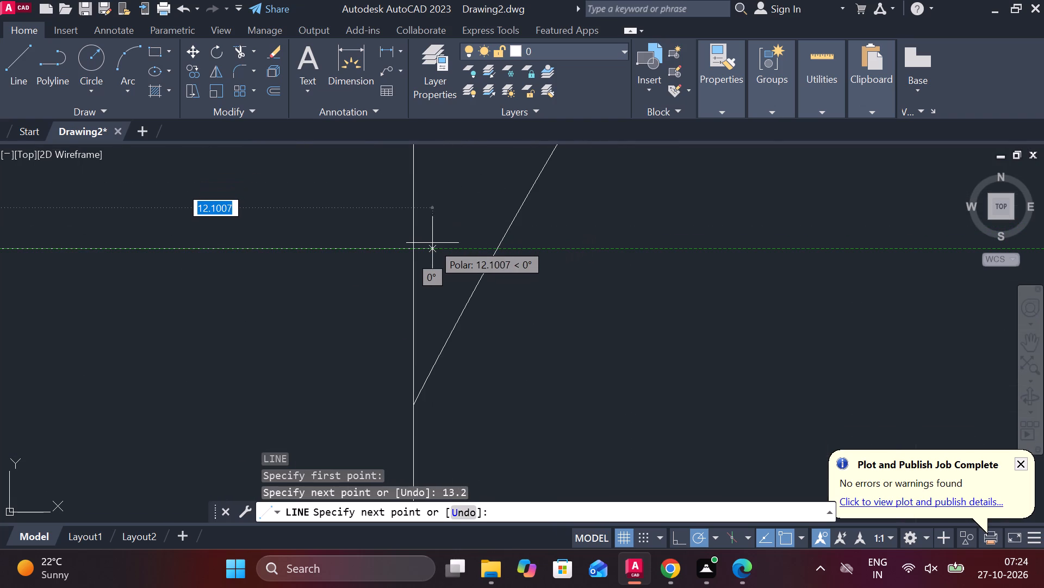
pyautogui.click(412, 244)
pyautogui.scroll(-4, 423, 244)
pyautogui.scroll(-2, 503, 239)
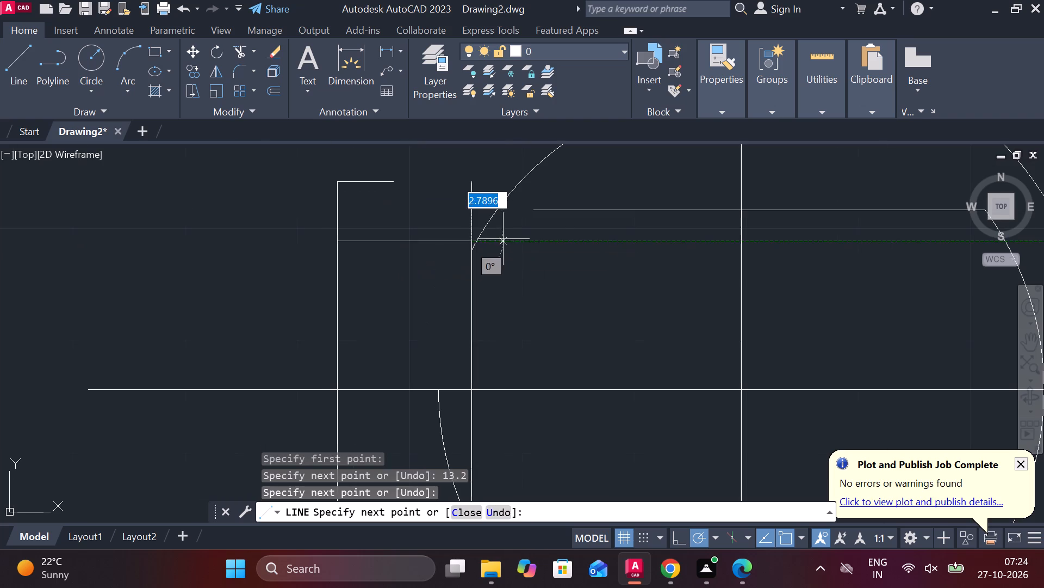
pyautogui.press('Escape')
# Mirror the port's inner horizontal line about the horizontal centreline, keeping the original.
pyautogui.click(427, 241)
pyautogui.write('MI')
pyautogui.press('Return')
pyautogui.click(345, 391)
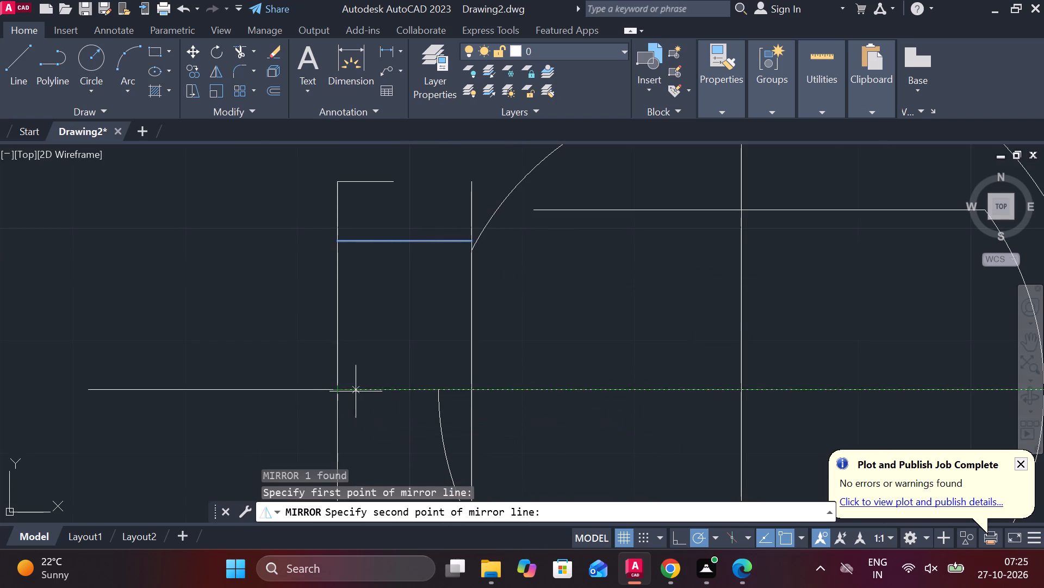
pyautogui.click(476, 388)
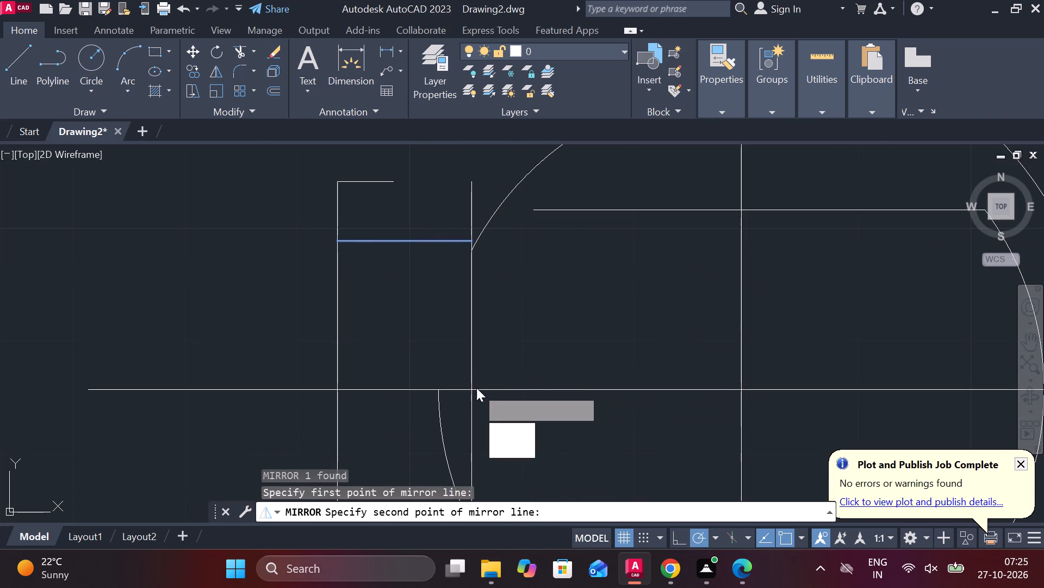
pyautogui.moveTo(519, 443); pyautogui.dragTo(476, 388)
pyautogui.scroll(-3, 489, 359)
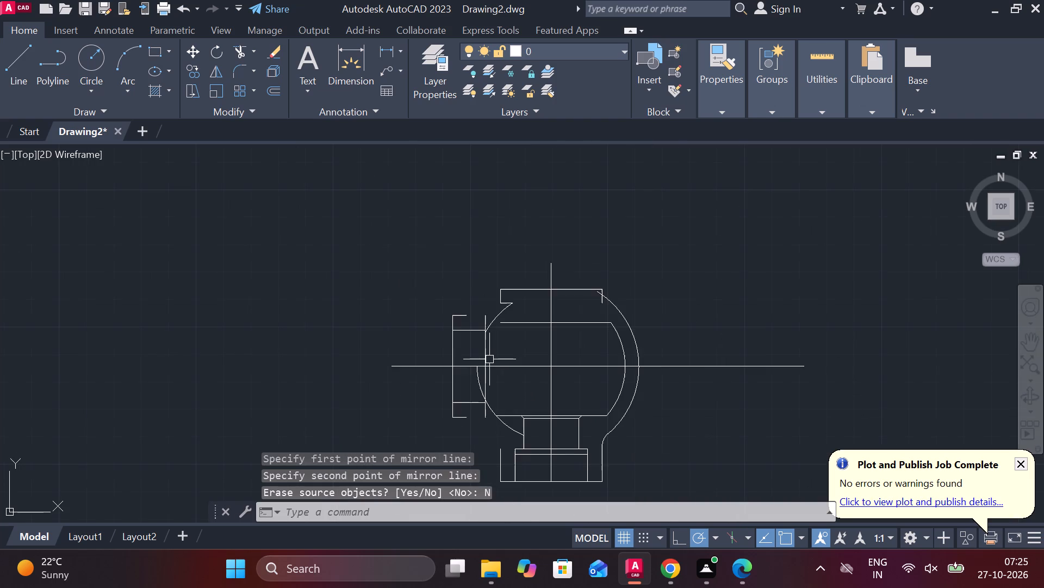
# Trim the outer arc's remaining part inside the port, between the horizontal centreline and the offset vertical line.
pyautogui.scroll(2, 491, 359)
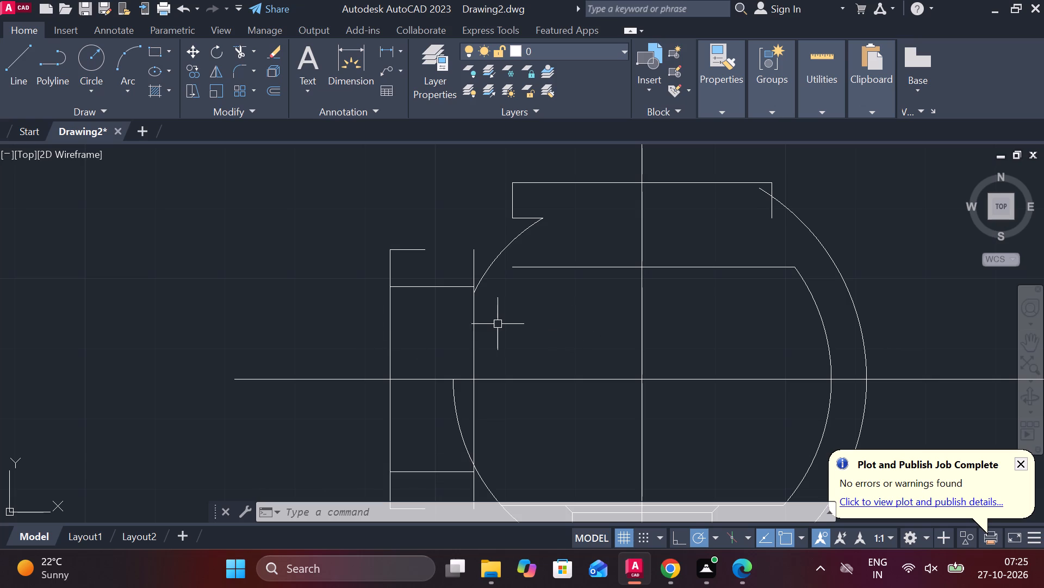
pyautogui.moveTo(579, 347); pyautogui.dragTo(576, 277, button='middle')
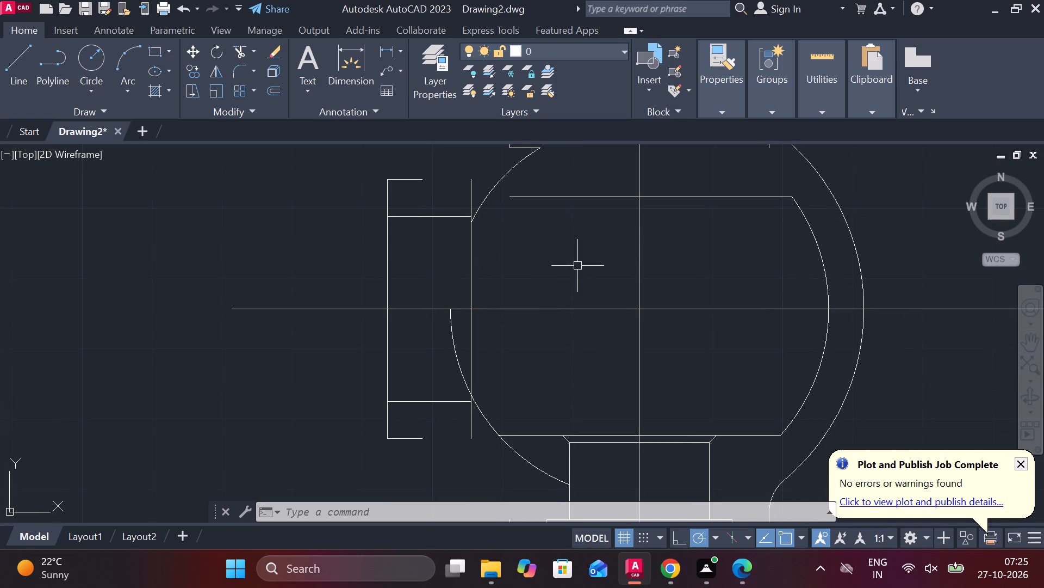
pyautogui.write('TR')
pyautogui.press('space')
pyautogui.click(456, 357)
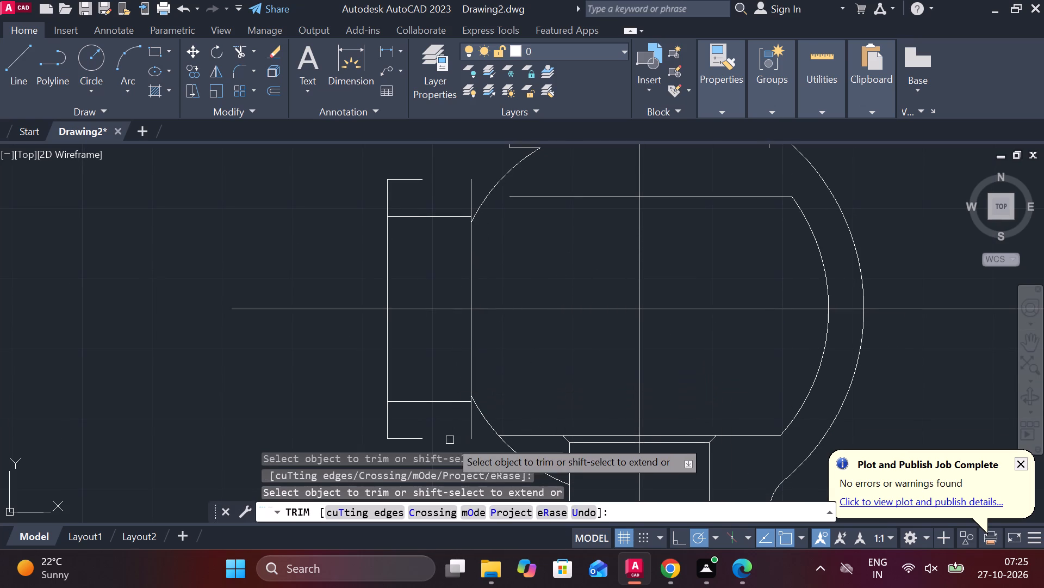
# Trim the offset vertical line's lower and upper ends that extend beyond the port's two inner horizontal lines.
pyautogui.moveTo(442, 432); pyautogui.dragTo(436, 374, button='middle')
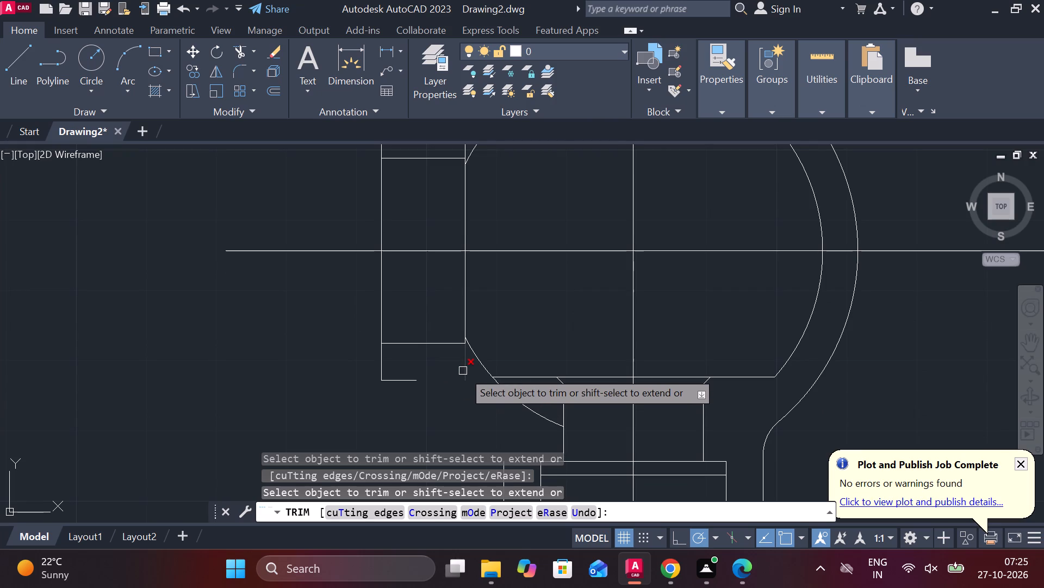
pyautogui.click(463, 371)
pyautogui.moveTo(492, 262); pyautogui.dragTo(492, 345, button='middle')
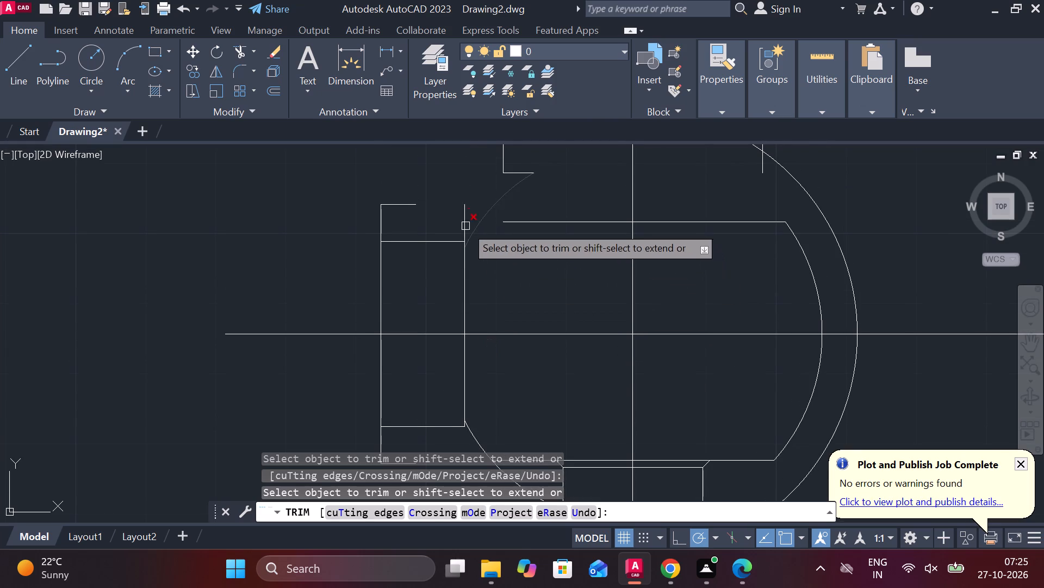
pyautogui.click(463, 220)
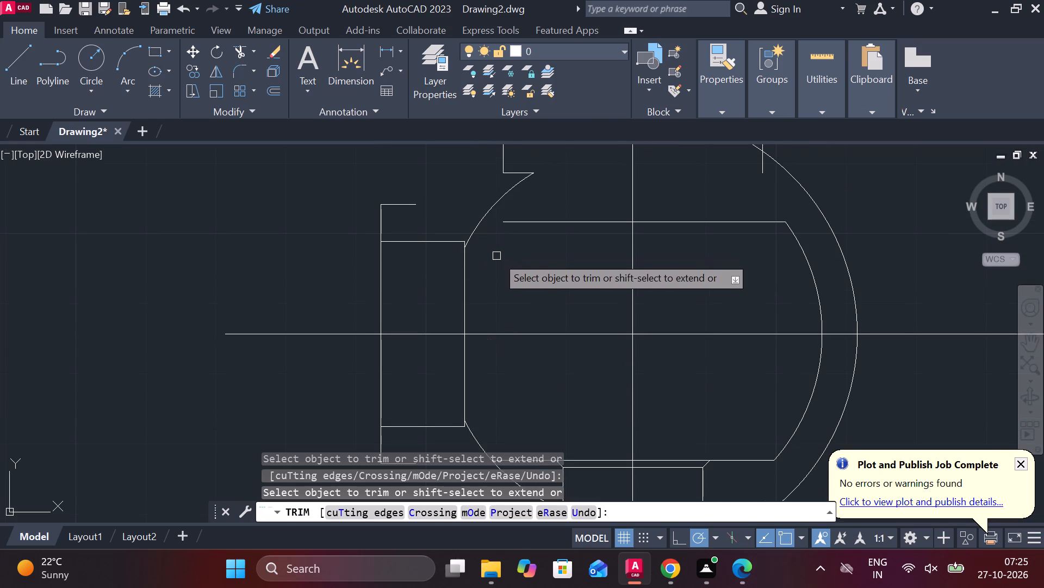
pyautogui.press('Escape')
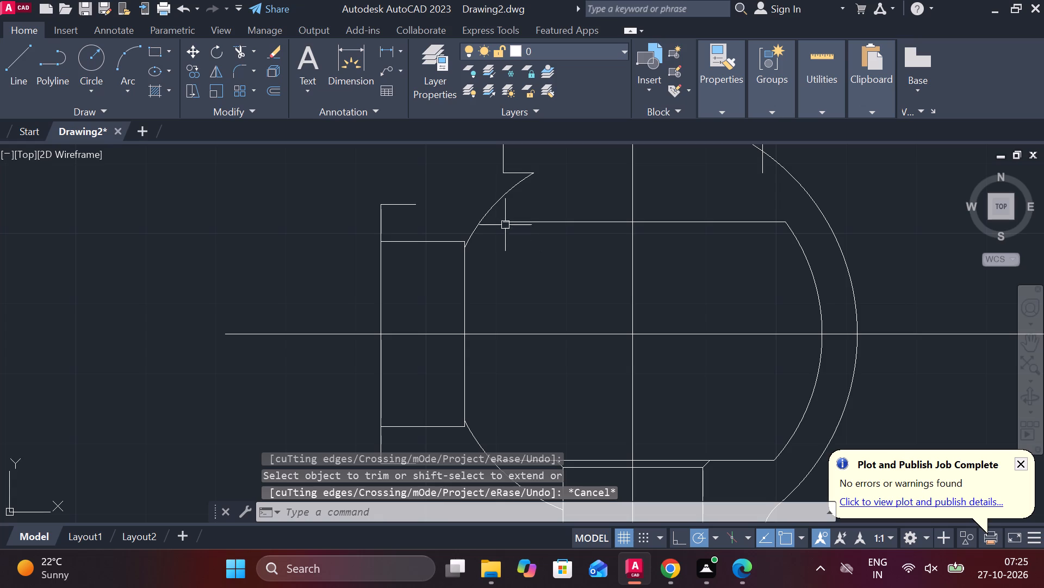
# Erase the outer arc segment between the side port and the top flange's short horizontal line.
pyautogui.click(488, 210)
pyautogui.write('E')
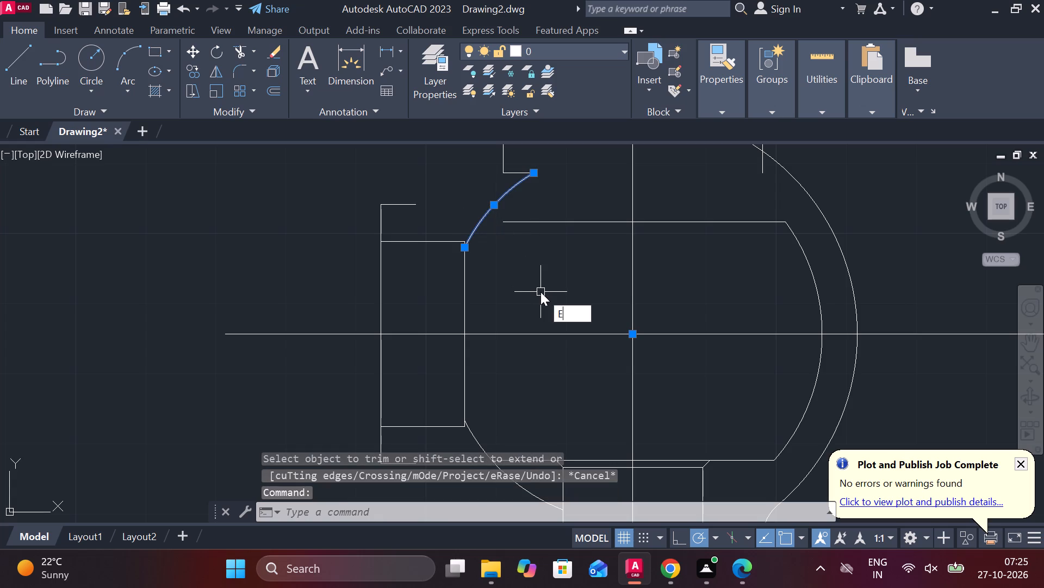
pyautogui.press('space')
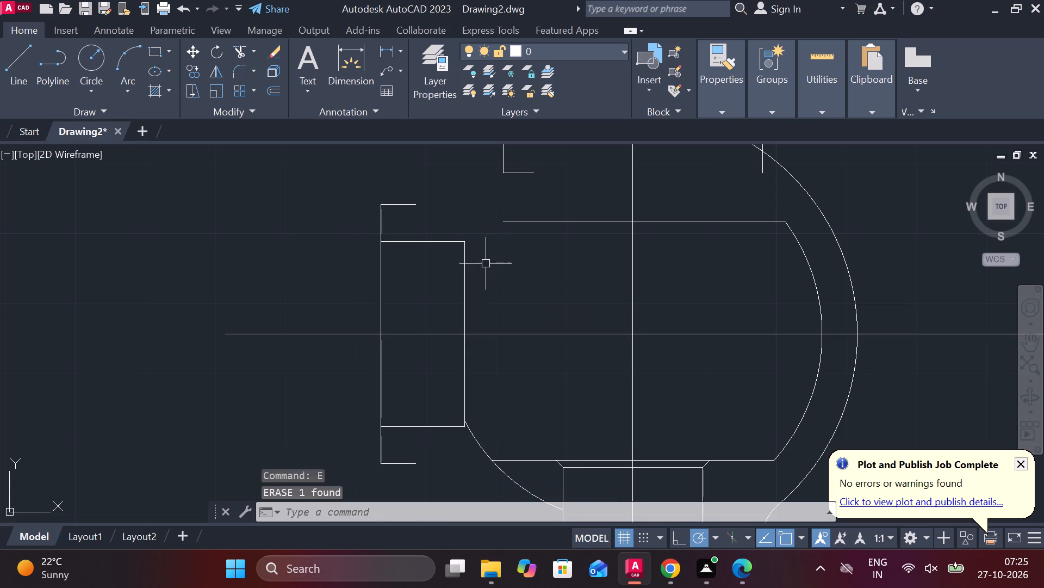
pyautogui.press('Escape')
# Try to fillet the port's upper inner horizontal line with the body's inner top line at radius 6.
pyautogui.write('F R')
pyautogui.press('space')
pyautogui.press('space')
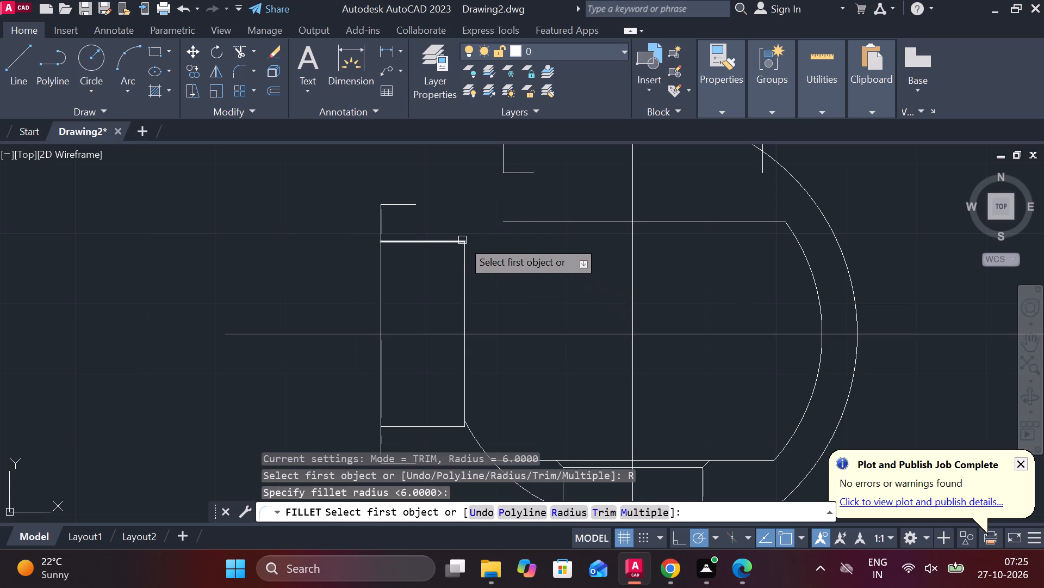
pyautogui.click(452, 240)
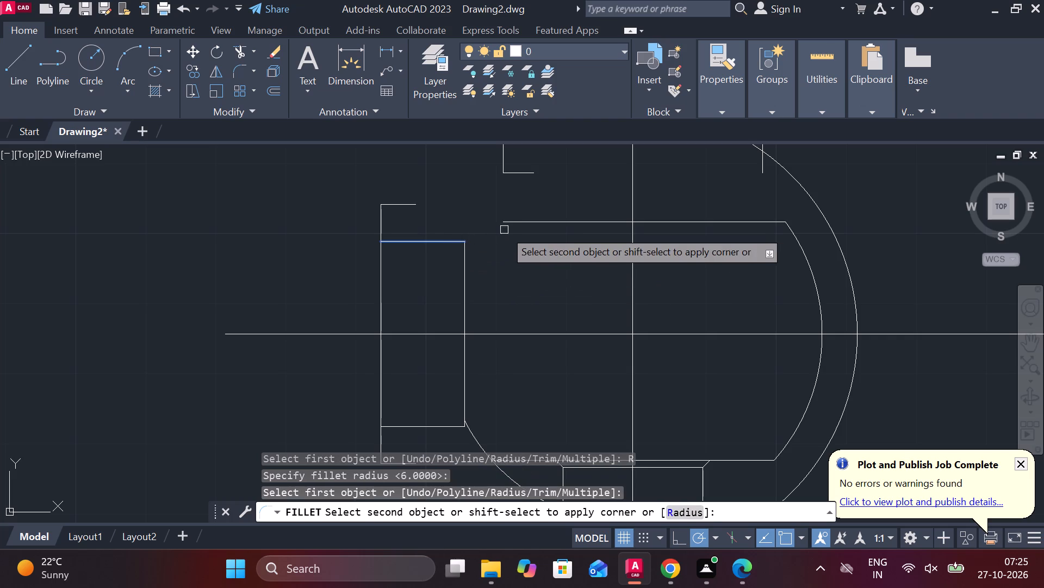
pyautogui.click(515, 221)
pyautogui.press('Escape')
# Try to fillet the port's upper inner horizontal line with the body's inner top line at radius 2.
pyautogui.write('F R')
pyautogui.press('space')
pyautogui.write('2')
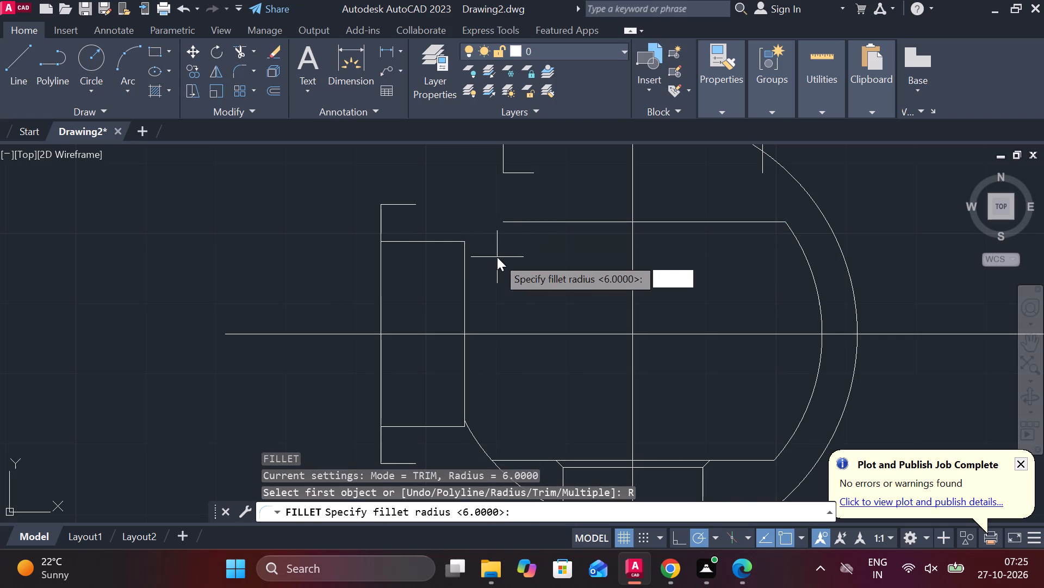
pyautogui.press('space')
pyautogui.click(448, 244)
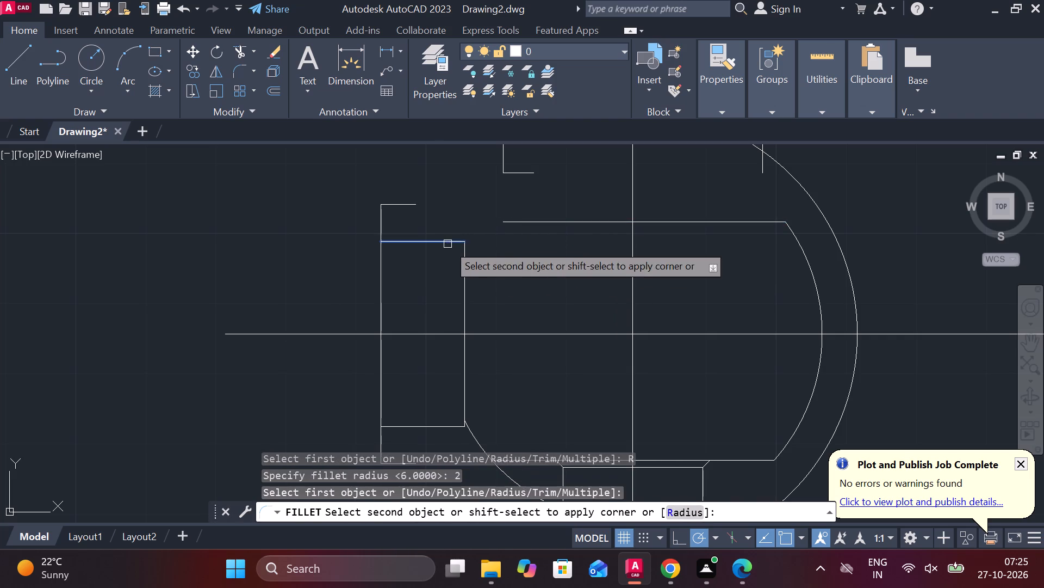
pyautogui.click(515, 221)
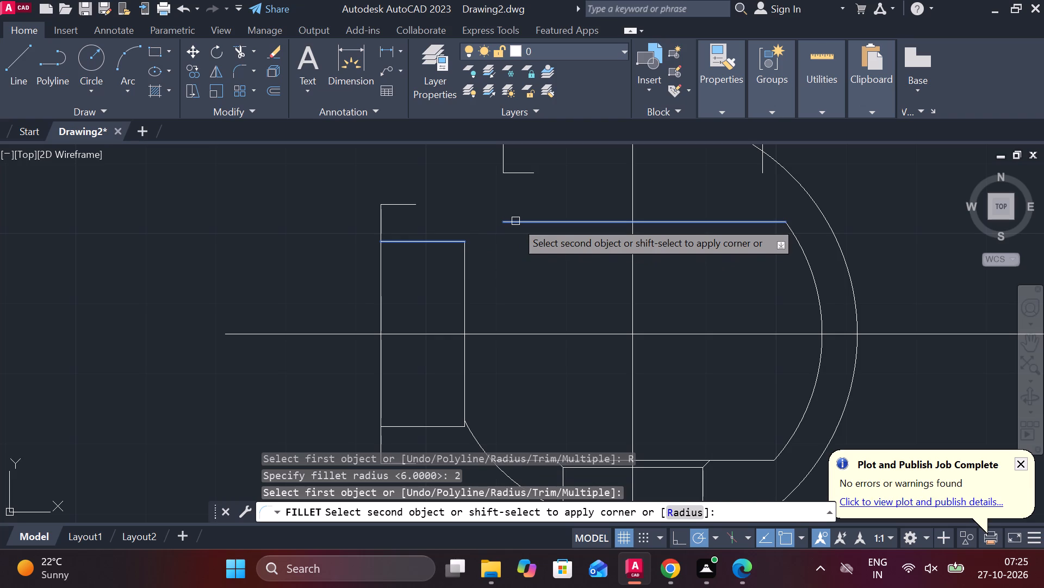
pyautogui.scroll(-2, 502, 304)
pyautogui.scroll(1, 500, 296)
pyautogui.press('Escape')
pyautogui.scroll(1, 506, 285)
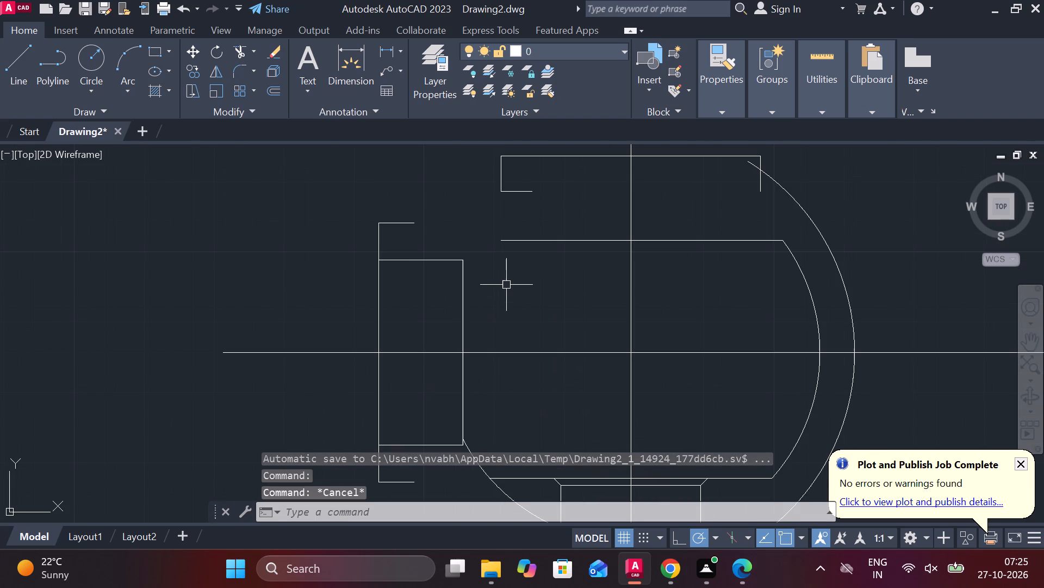
# Trim the offset vertical line between the horizontal centreline and the port's upper inner horizontal line.
pyautogui.write('TR')
pyautogui.press('space')
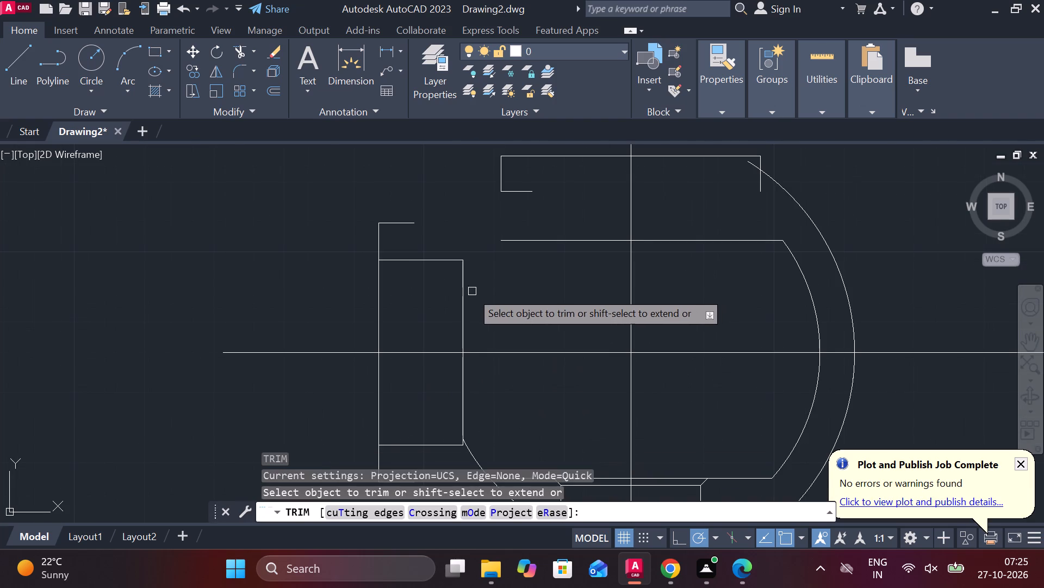
pyautogui.click(459, 297)
pyautogui.press('Escape')
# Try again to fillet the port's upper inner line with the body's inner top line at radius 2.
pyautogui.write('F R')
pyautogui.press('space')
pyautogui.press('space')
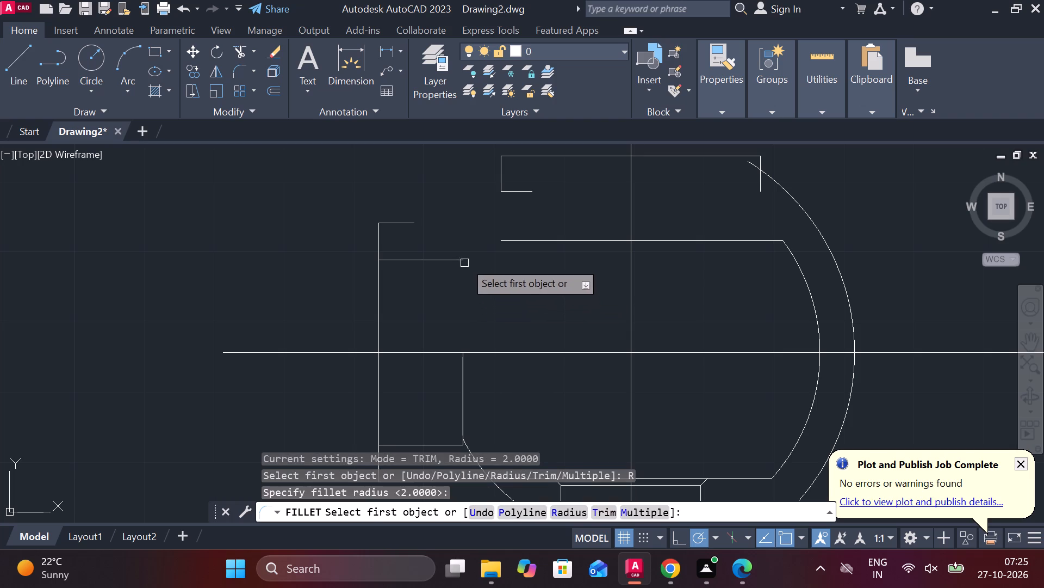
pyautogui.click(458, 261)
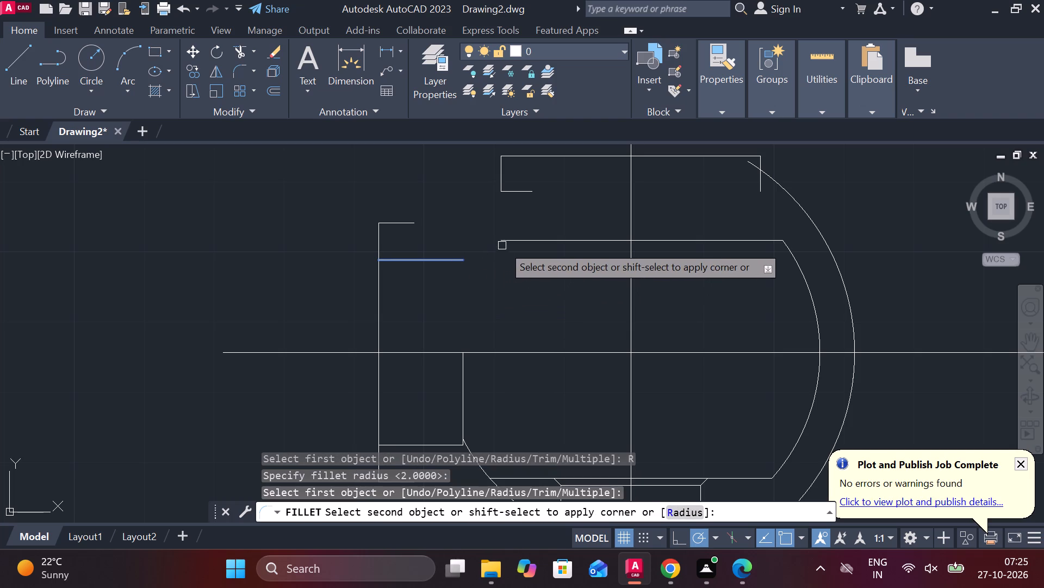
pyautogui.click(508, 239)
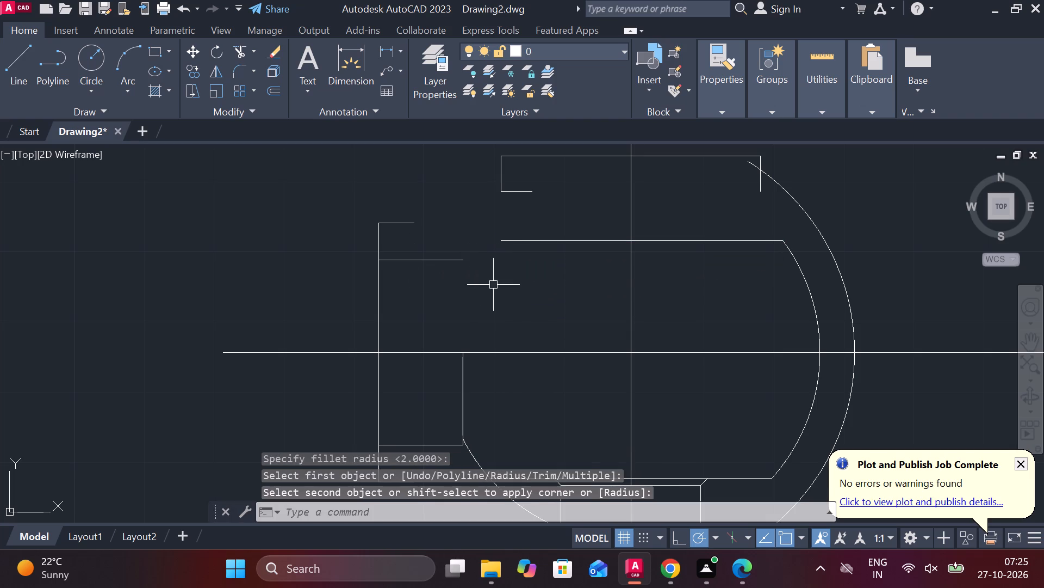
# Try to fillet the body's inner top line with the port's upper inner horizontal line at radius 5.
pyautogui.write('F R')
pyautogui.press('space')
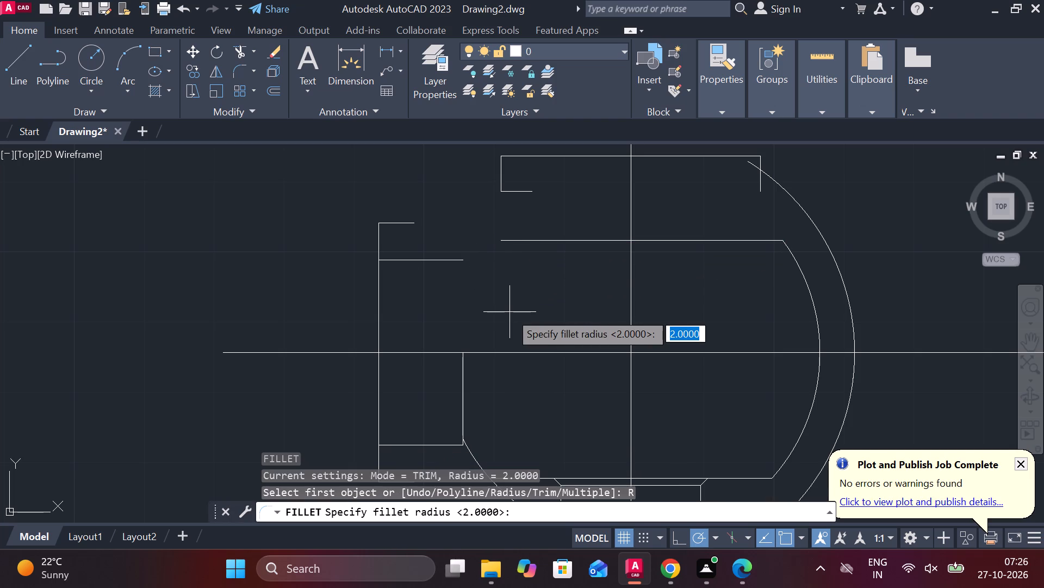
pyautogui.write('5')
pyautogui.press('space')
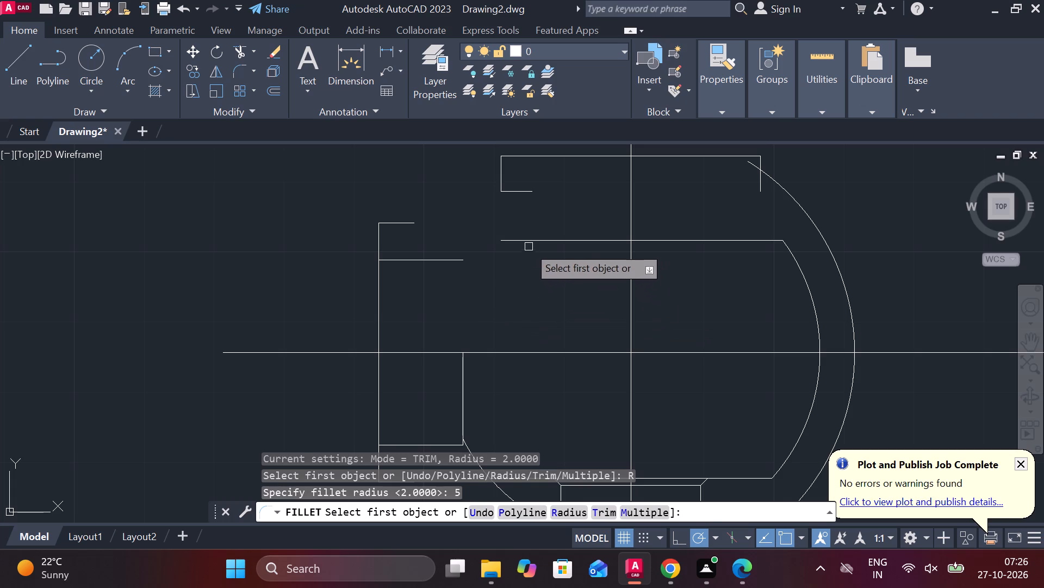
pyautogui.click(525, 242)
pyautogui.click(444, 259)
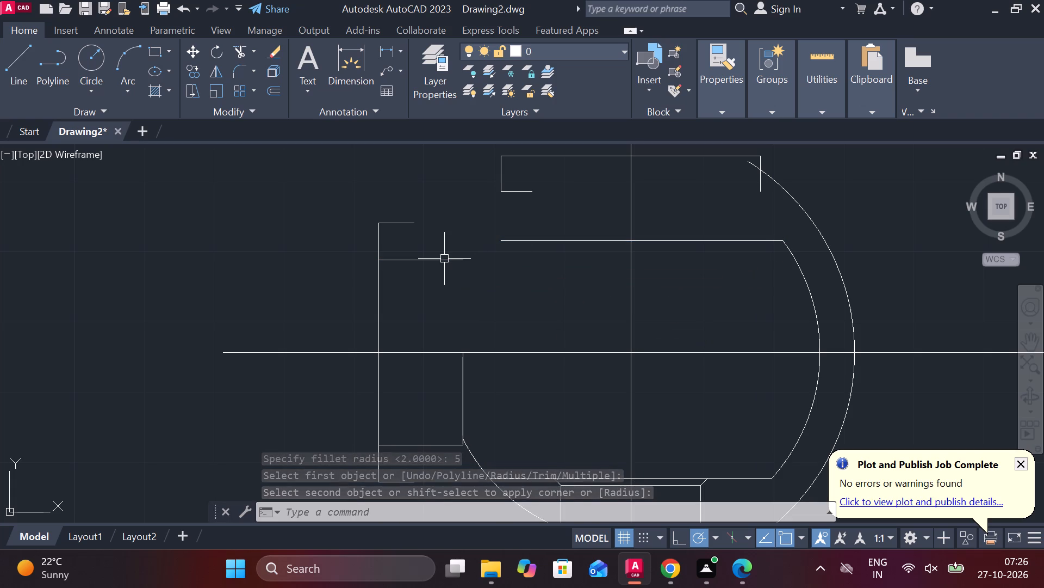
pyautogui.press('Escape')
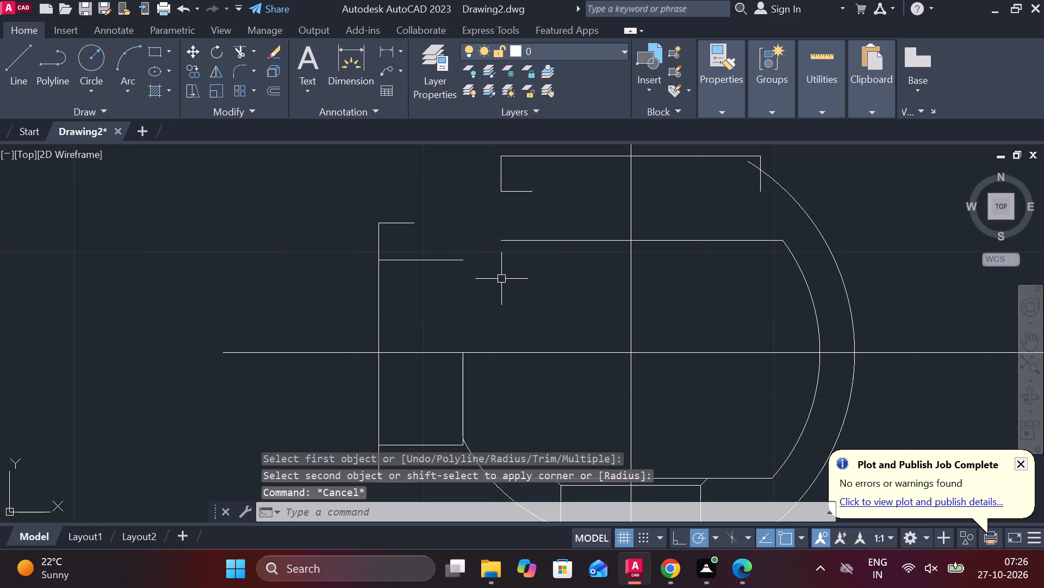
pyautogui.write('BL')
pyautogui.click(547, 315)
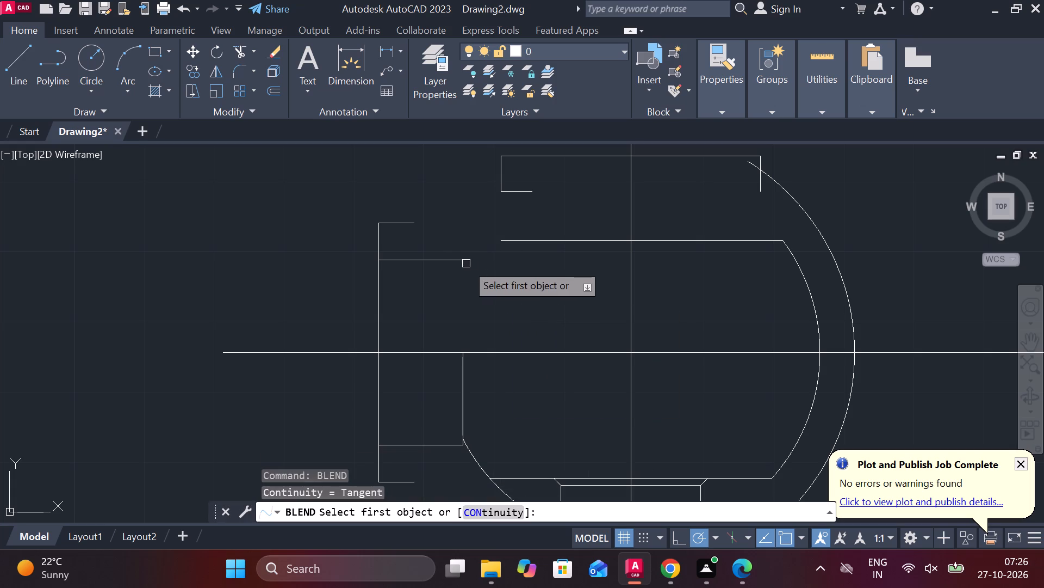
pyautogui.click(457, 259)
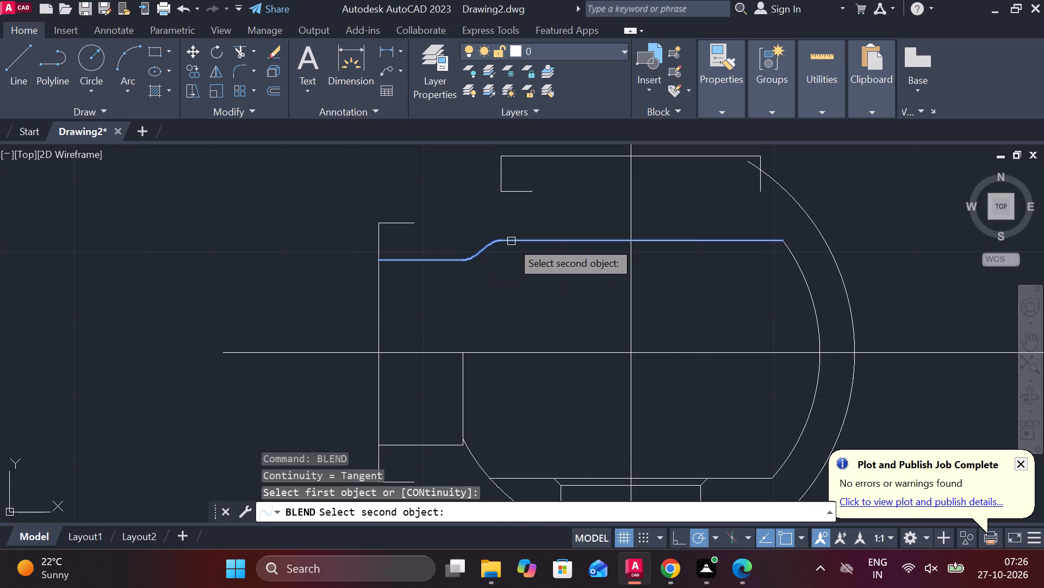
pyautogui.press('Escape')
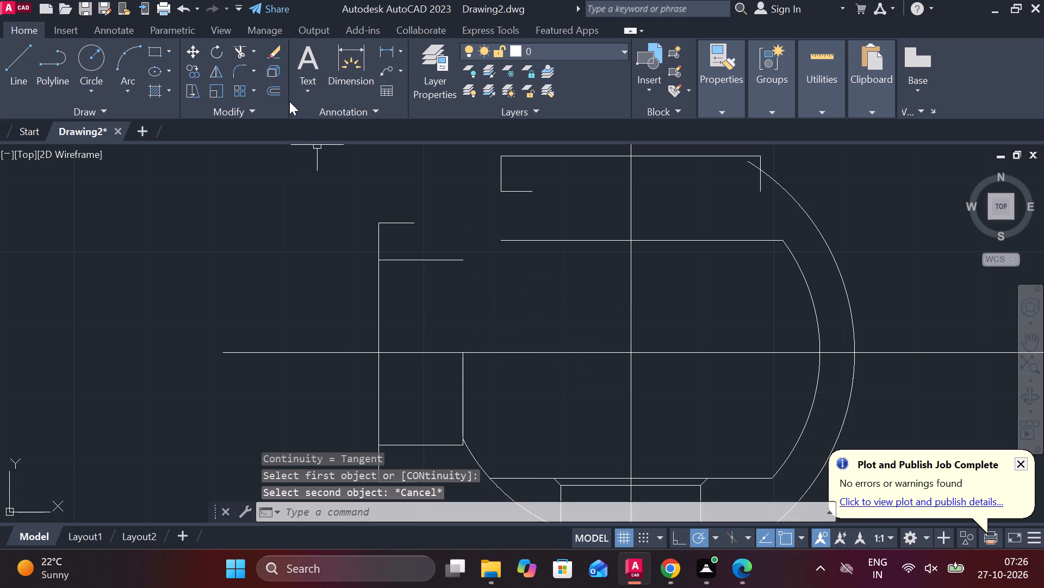
# Draw a three-point arc from the port's upper inner line end through the body's inner top line's left end, finishing about 1.69 beyond at 45°.
pyautogui.click(114, 46)
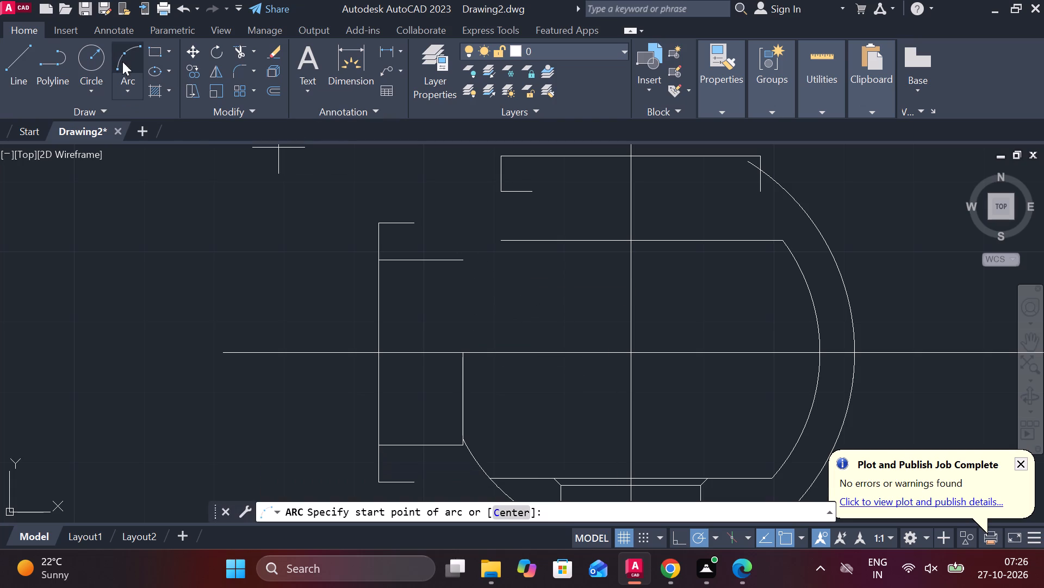
pyautogui.click(463, 260)
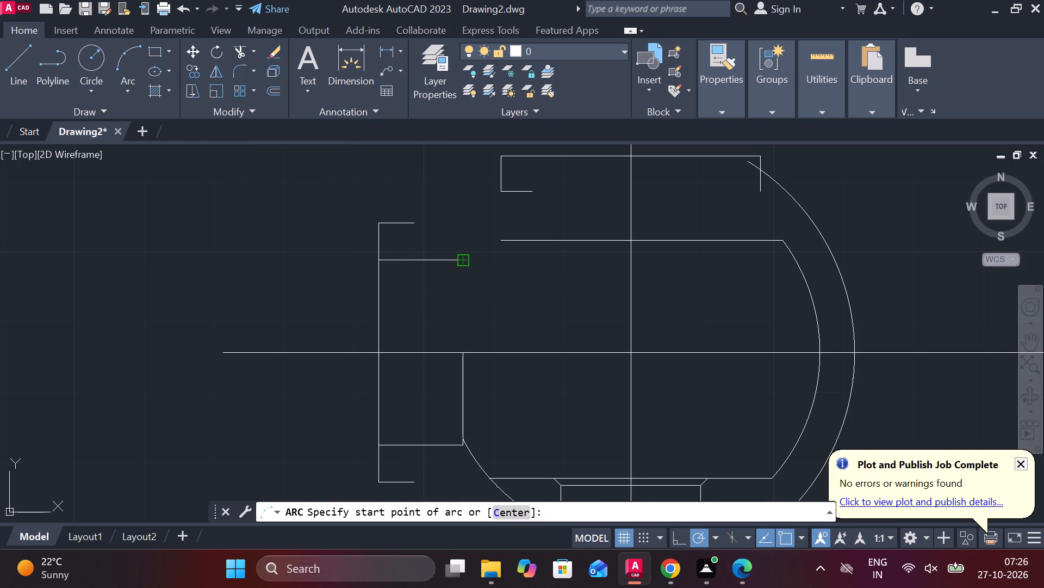
pyautogui.click(497, 237)
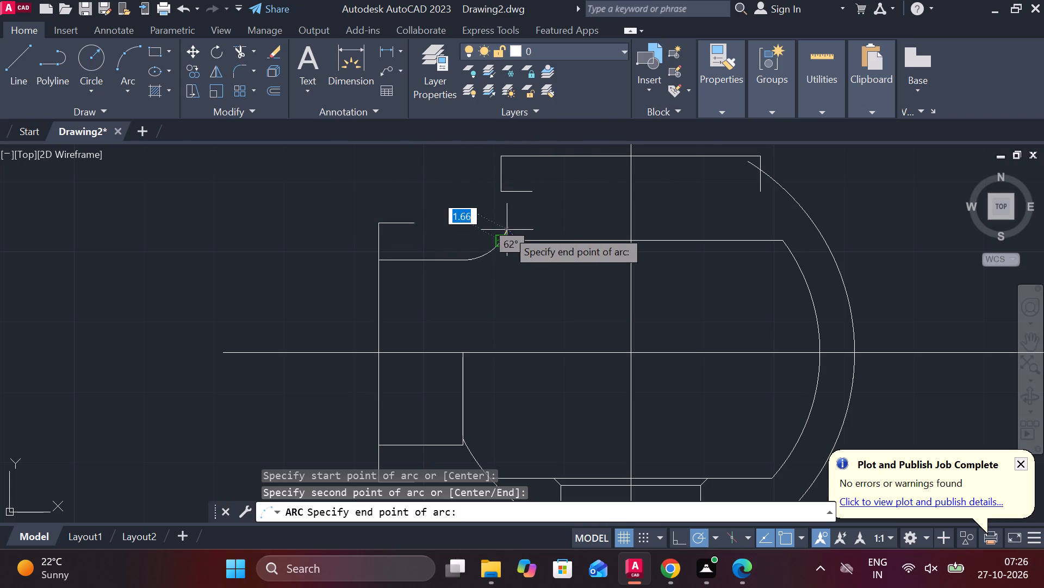
pyautogui.scroll(2, 502, 228)
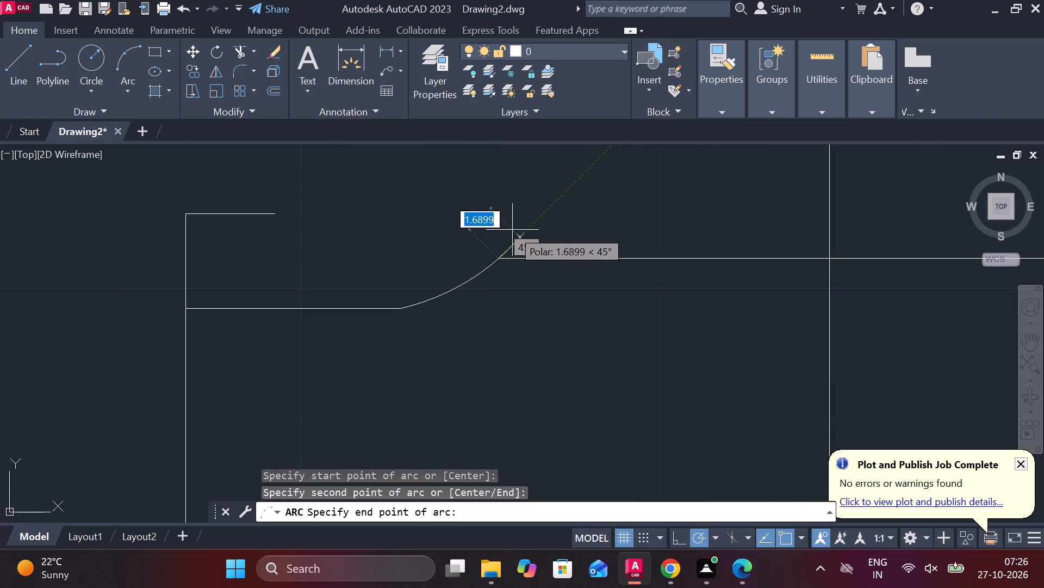
pyautogui.click(512, 230)
# Trim the part of the new arc that overshoots the body's inner top line.
pyautogui.write('TR')
pyautogui.press('space')
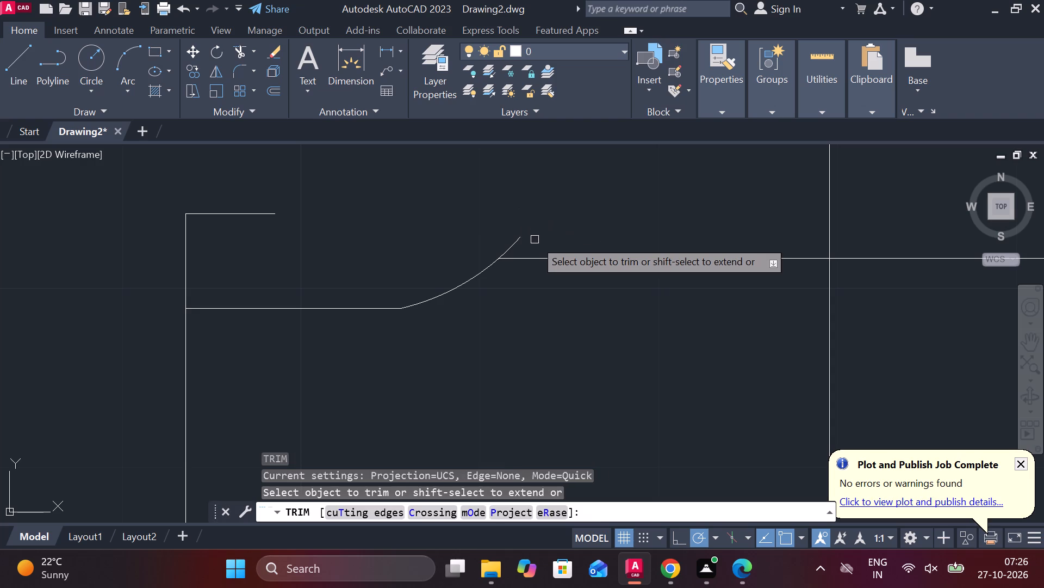
pyautogui.click(520, 240)
pyautogui.scroll(-2, 535, 275)
pyautogui.moveTo(554, 314); pyautogui.dragTo(519, 287, button='middle')
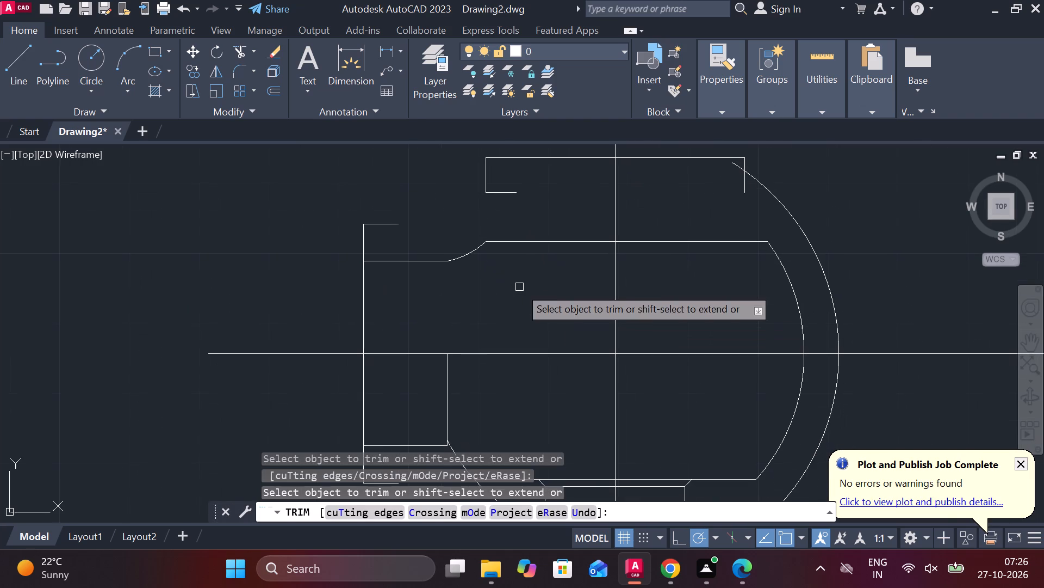
pyautogui.press('Escape')
# Extend the port's inner vertical line up from the horizontal centreline to the port's upper inner horizontal line.
pyautogui.write('EX')
pyautogui.press('space')
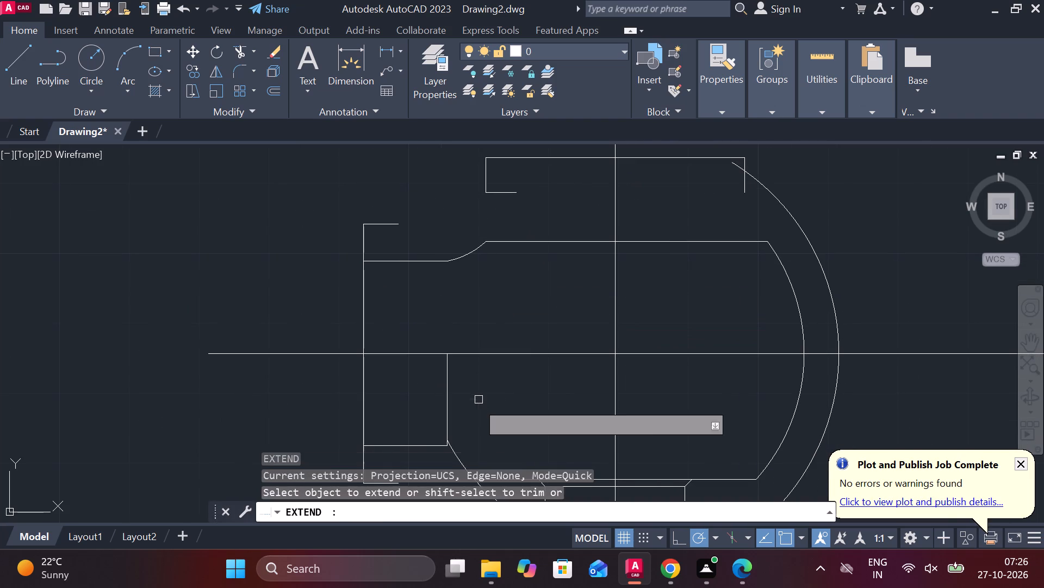
pyautogui.click(446, 383)
pyautogui.scroll(-1, 498, 278)
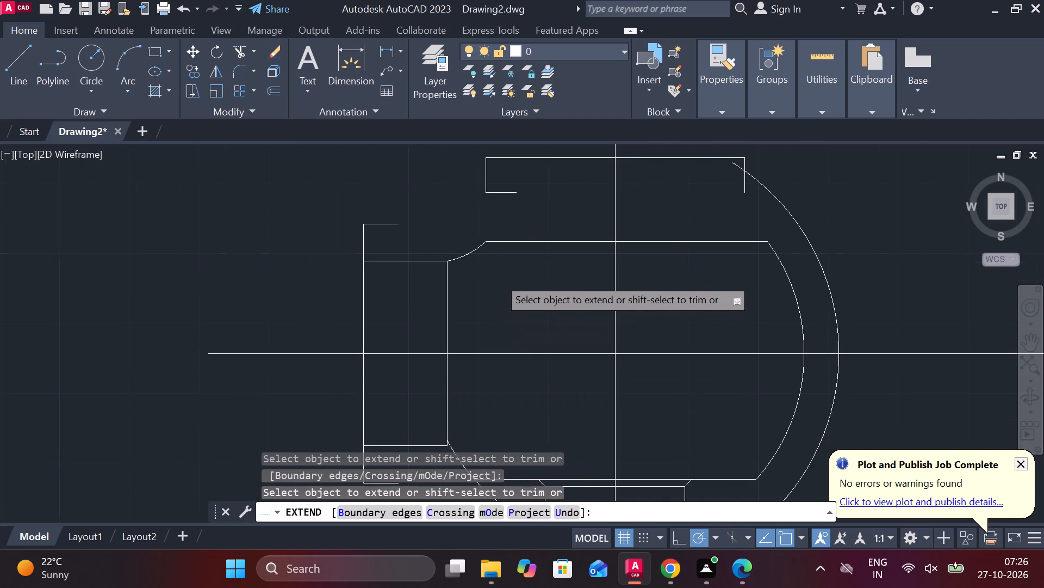
pyautogui.scroll(-1, 498, 278)
pyautogui.scroll(1, 520, 275)
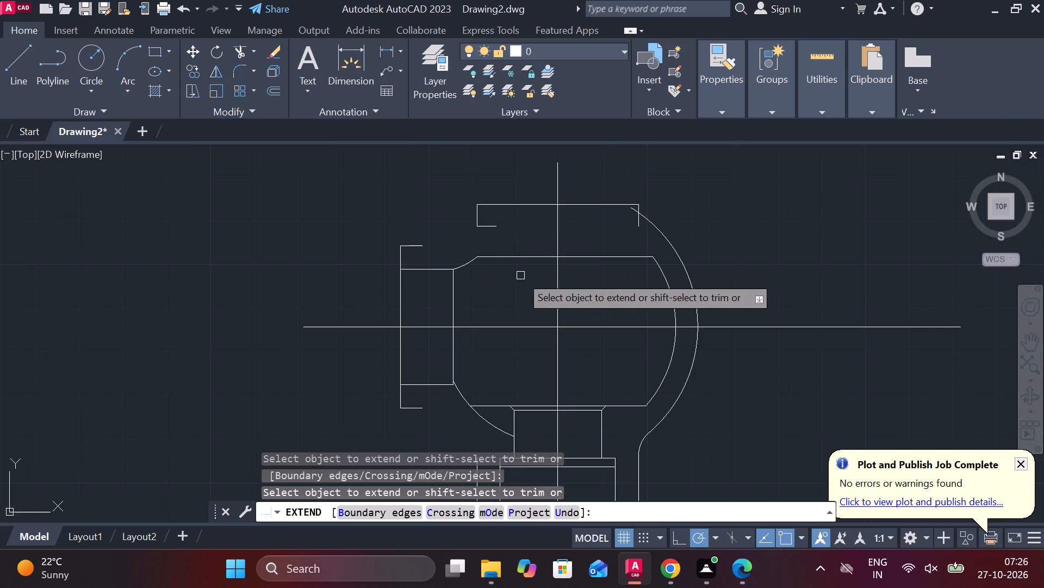
pyautogui.moveTo(520, 275); pyautogui.dragTo(508, 222, button='middle')
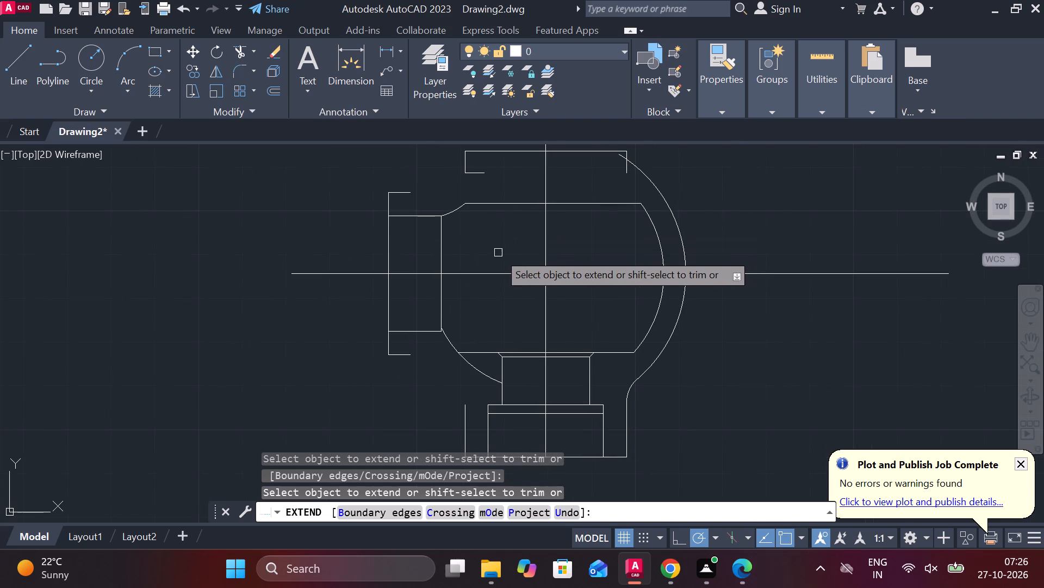
pyautogui.moveTo(478, 242); pyautogui.dragTo(476, 215, button='middle')
pyautogui.press('Escape')
# Erase the lower-left body arc between the port's inner corner and the neck.
pyautogui.click(449, 311)
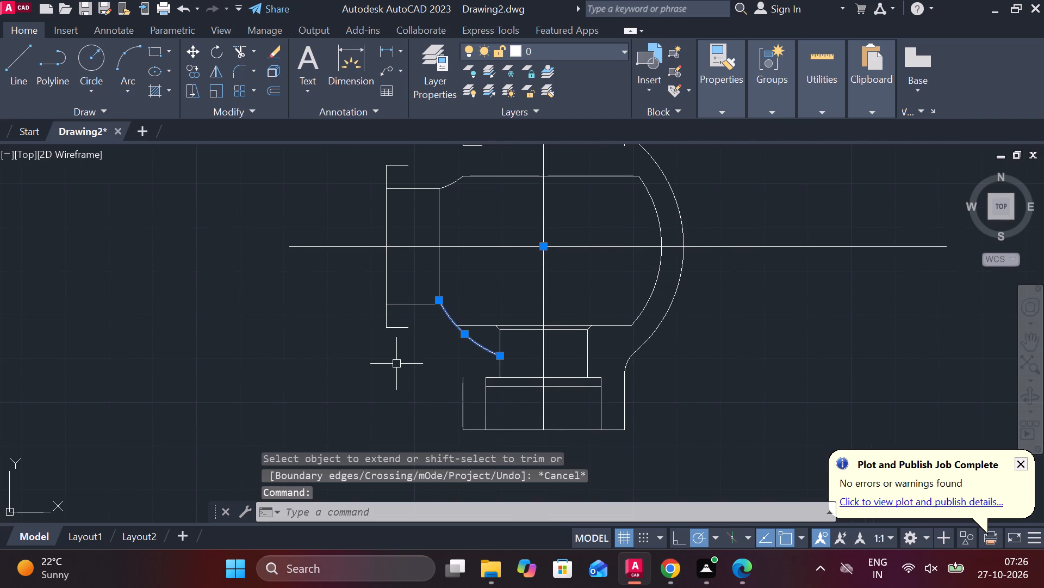
pyautogui.write('E')
pyautogui.press('space')
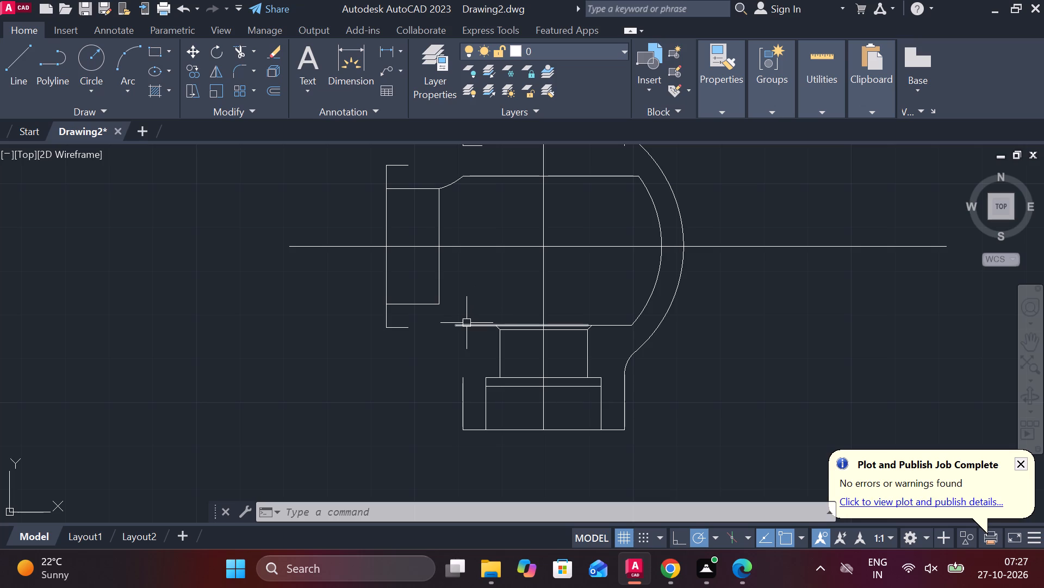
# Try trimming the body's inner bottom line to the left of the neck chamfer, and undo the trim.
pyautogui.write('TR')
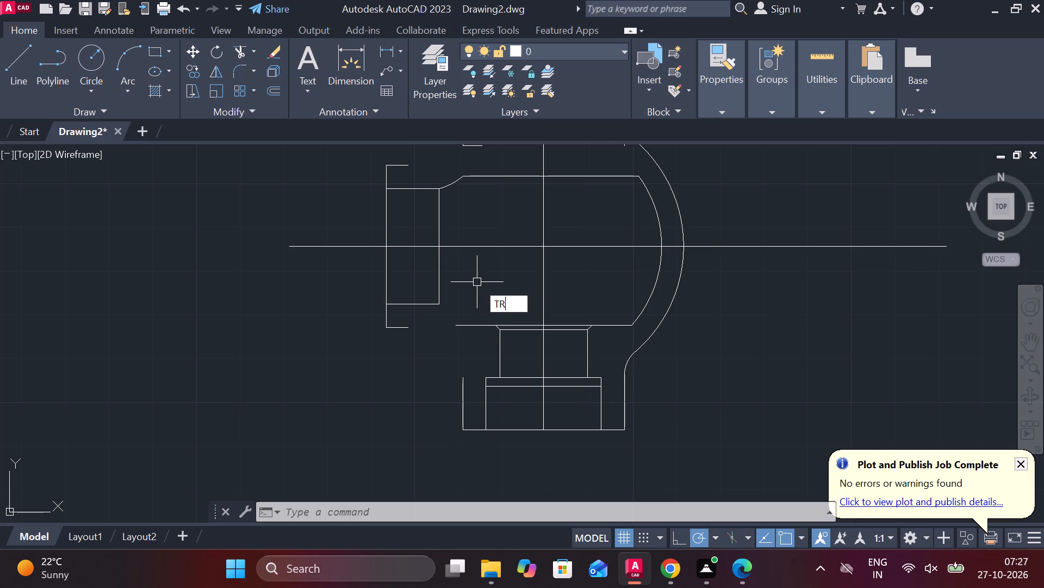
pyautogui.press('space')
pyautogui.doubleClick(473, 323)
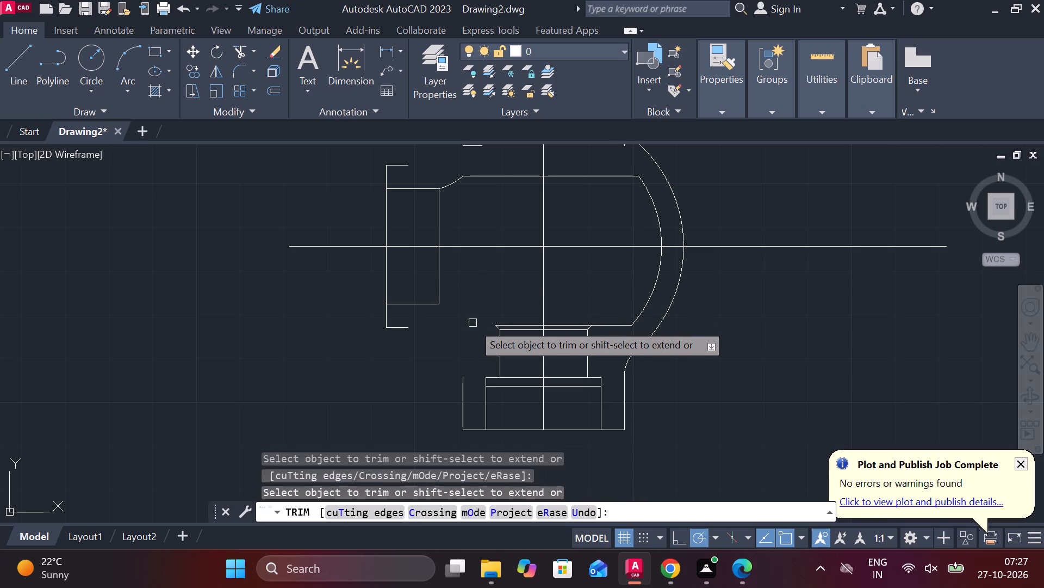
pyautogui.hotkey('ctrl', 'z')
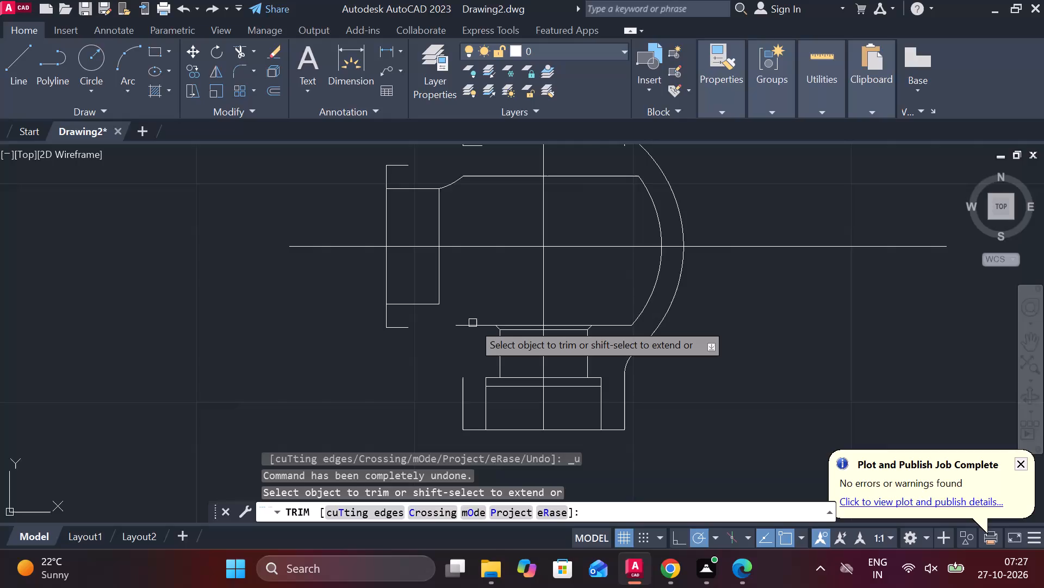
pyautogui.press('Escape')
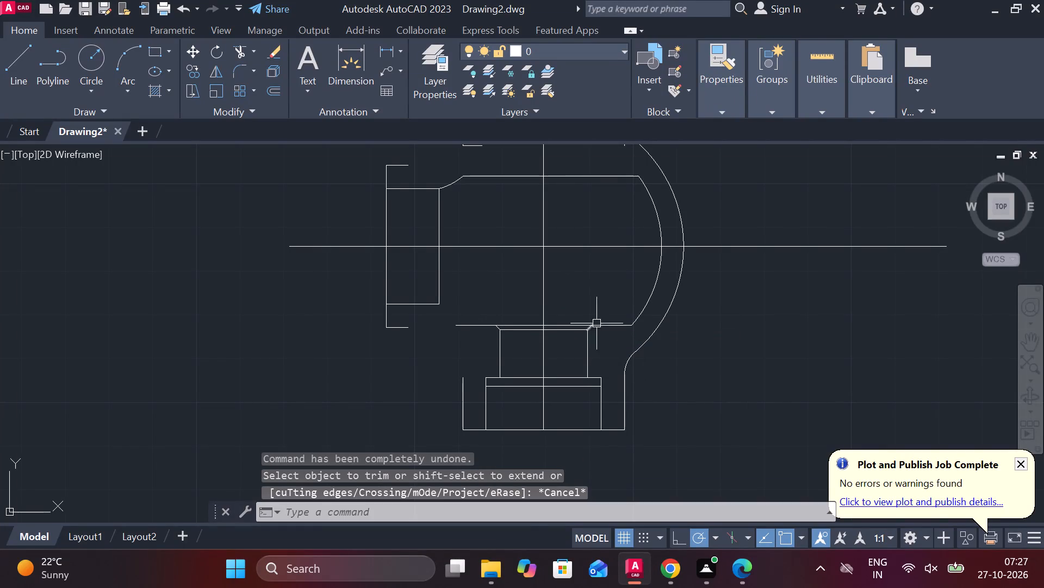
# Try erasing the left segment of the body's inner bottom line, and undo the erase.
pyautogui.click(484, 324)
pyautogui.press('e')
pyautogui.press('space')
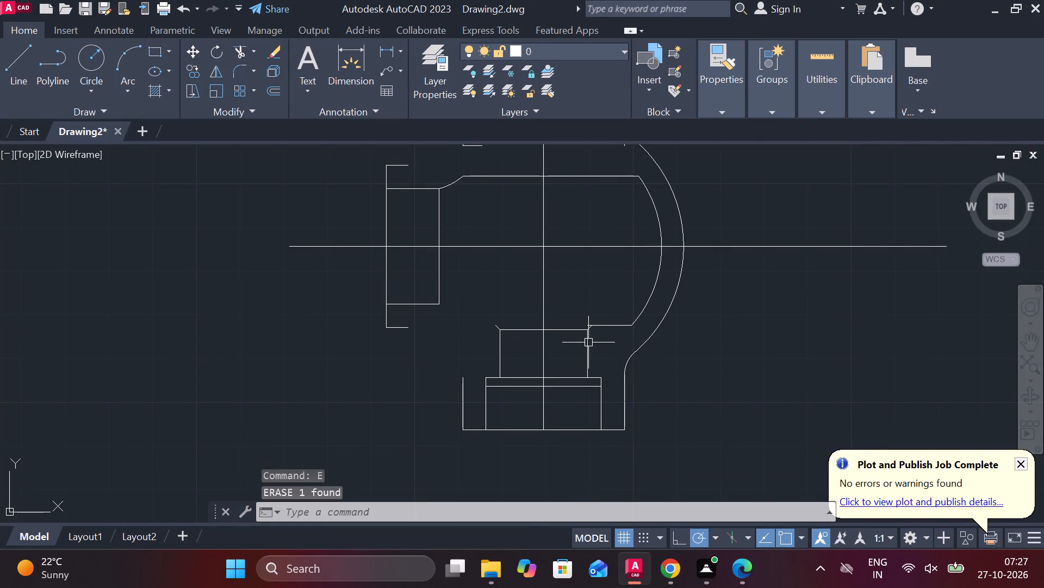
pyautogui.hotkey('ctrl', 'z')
# Trim the body's inner bottom line to the left of the neck's left chamfer.
pyautogui.scroll(2, 498, 308)
pyautogui.press('Escape')
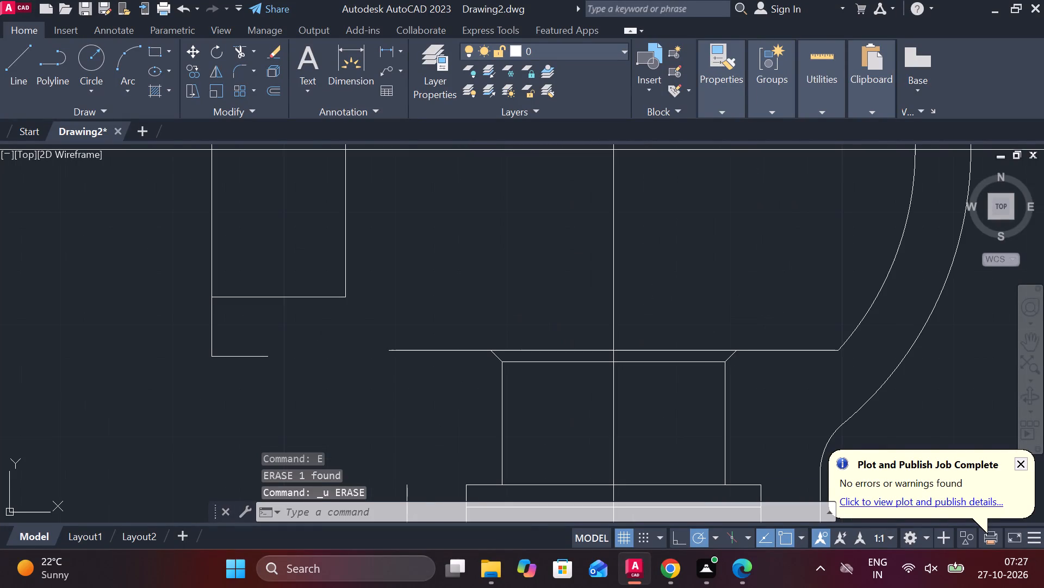
pyautogui.write('TR')
pyautogui.press('space')
pyautogui.click(469, 347)
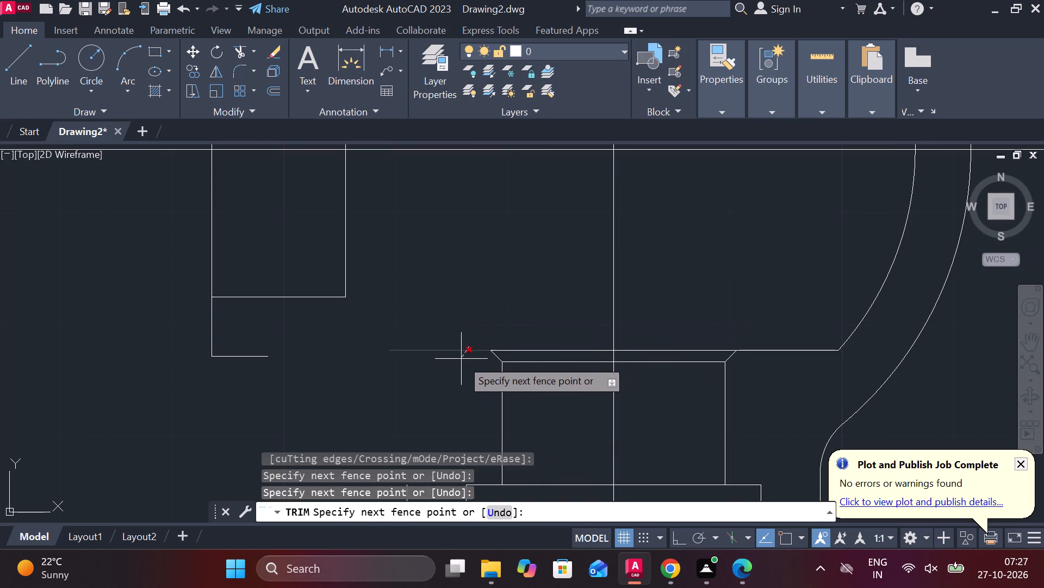
pyautogui.click(461, 359)
pyautogui.press('Escape')
# Mirror the inner bottom line segment right of the neck across the vertical centreline, keeping the original.
pyautogui.click(749, 351)
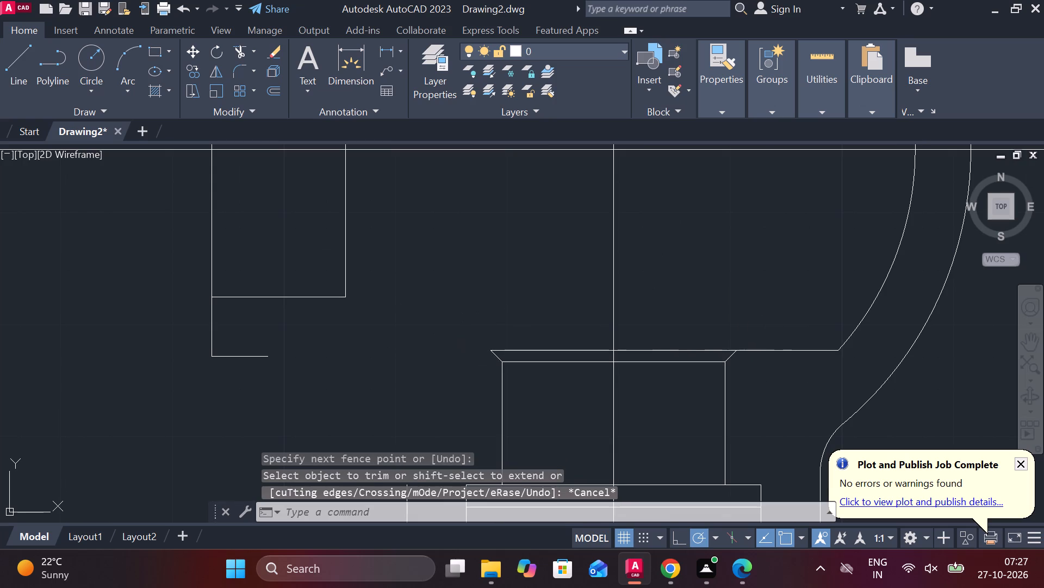
pyautogui.write('MI')
pyautogui.press('Return')
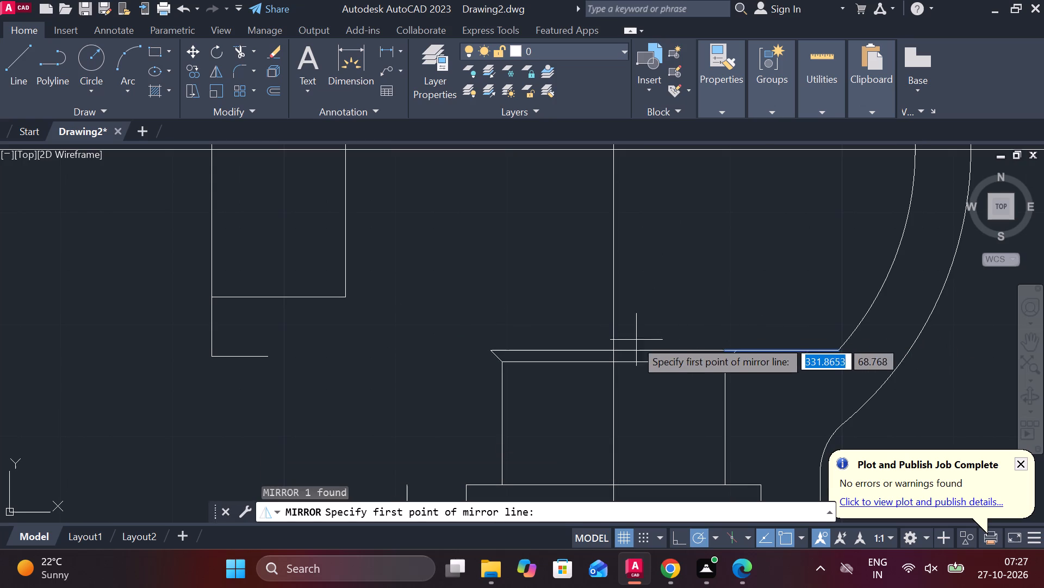
pyautogui.click(614, 347)
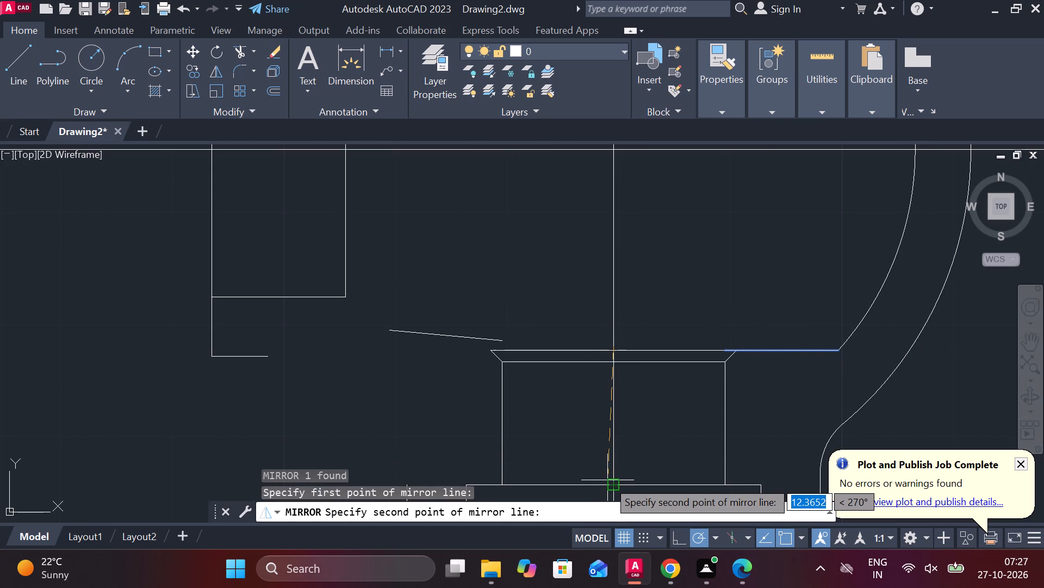
pyautogui.click(607, 480)
pyautogui.moveTo(642, 535); pyautogui.dragTo(607, 480)
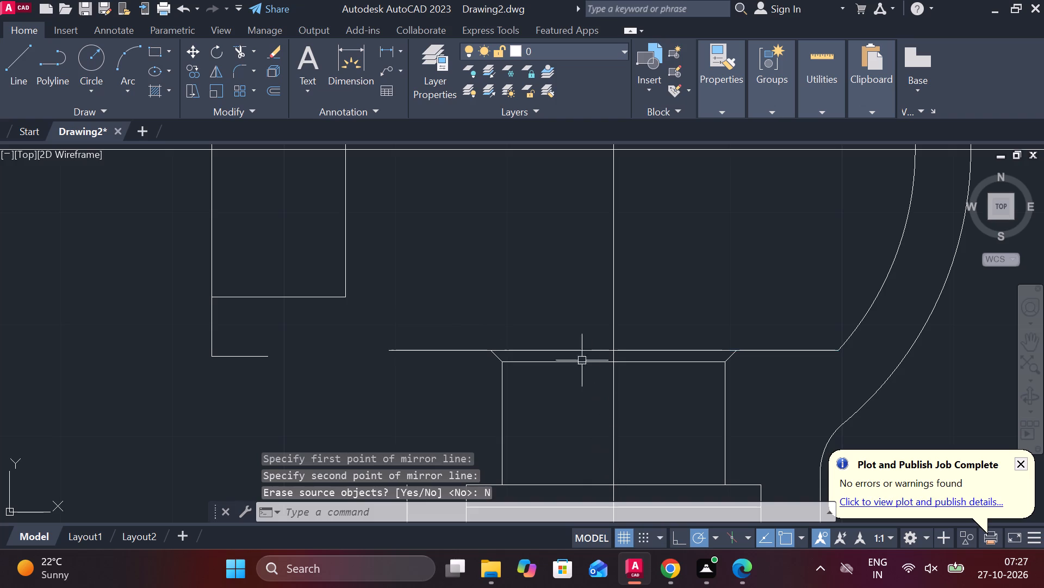
# Draw a three-point arc from the port's lower inner corner through the inner bottom line's left end, finishing about 4.26 straight below it.
pyautogui.moveTo(429, 267); pyautogui.dragTo(451, 266, button='middle')
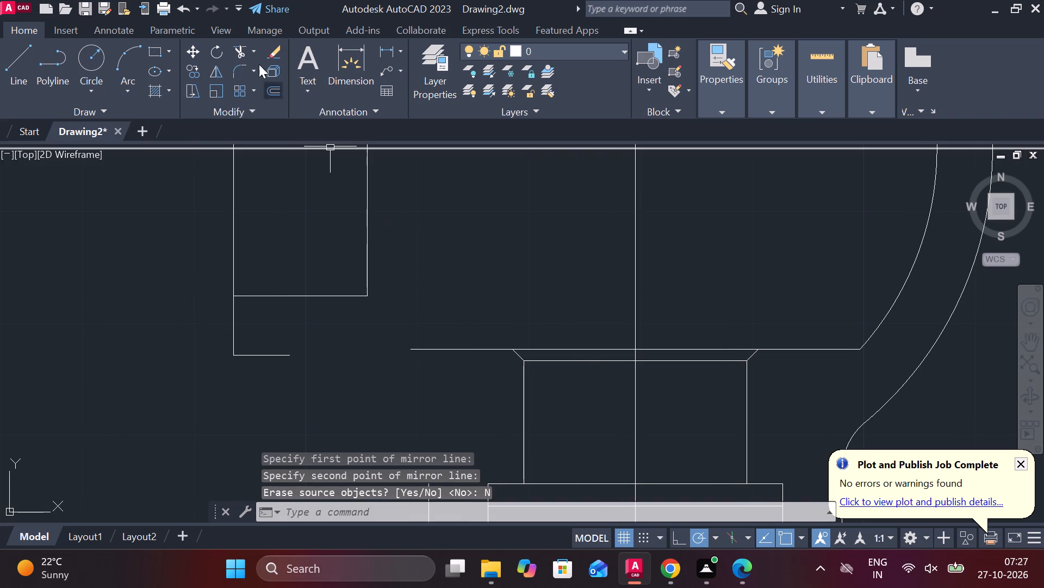
pyautogui.click(129, 58)
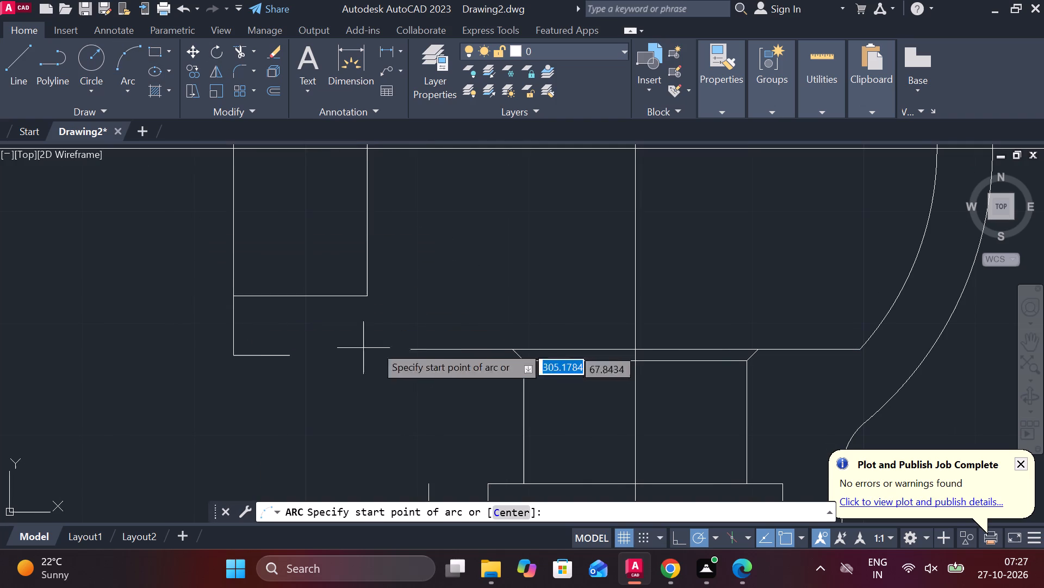
pyautogui.click(367, 291)
pyautogui.click(408, 347)
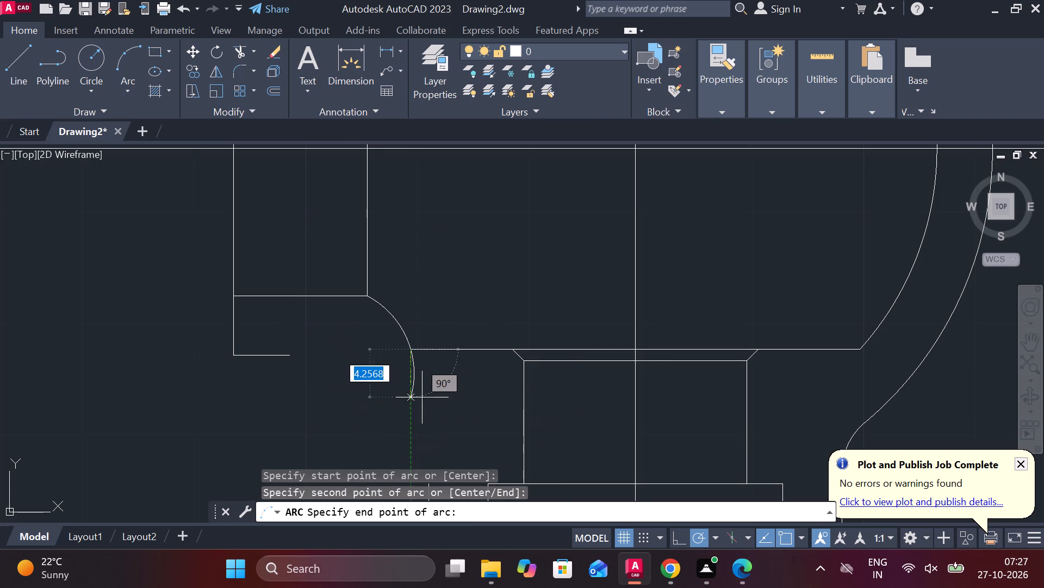
pyautogui.click(421, 396)
# Trim the part of the lower arc that overshoots below the body's inner bottom line.
pyautogui.write('TR')
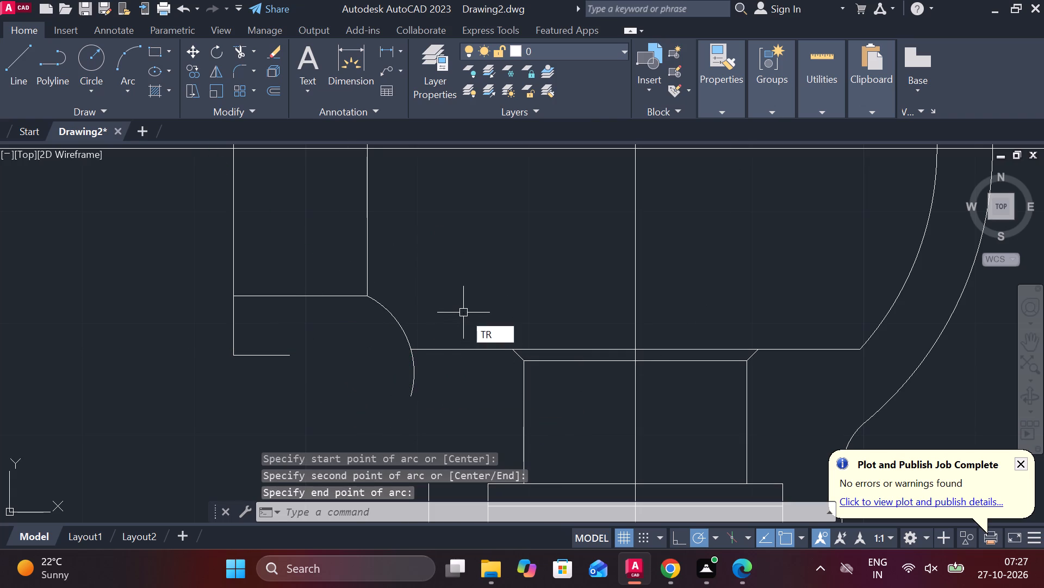
pyautogui.press('space')
pyautogui.moveTo(426, 375); pyautogui.dragTo(387, 373)
pyautogui.scroll(-2, 383, 358)
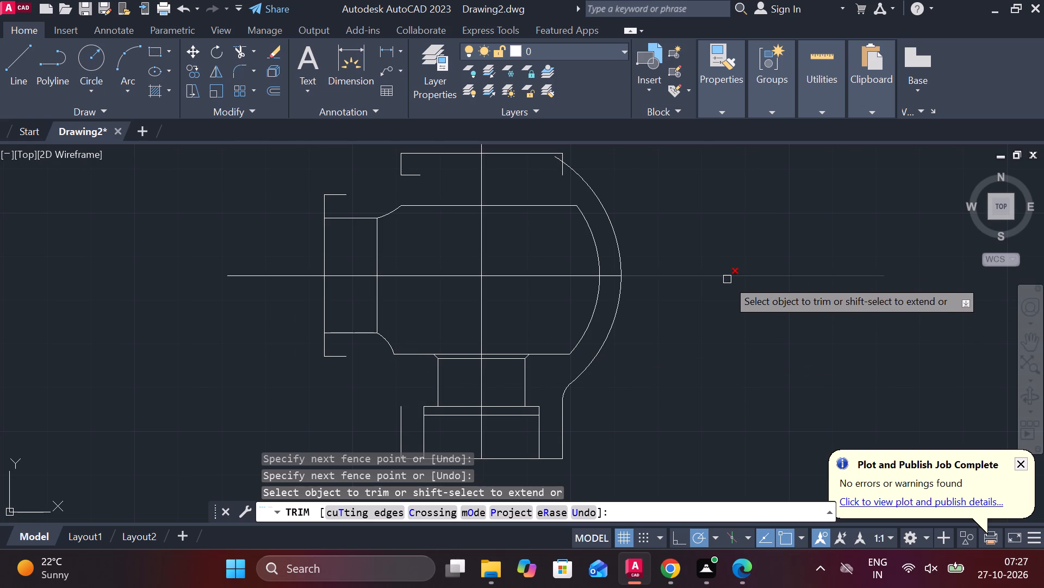
pyautogui.moveTo(704, 223); pyautogui.dragTo(720, 242, button='middle')
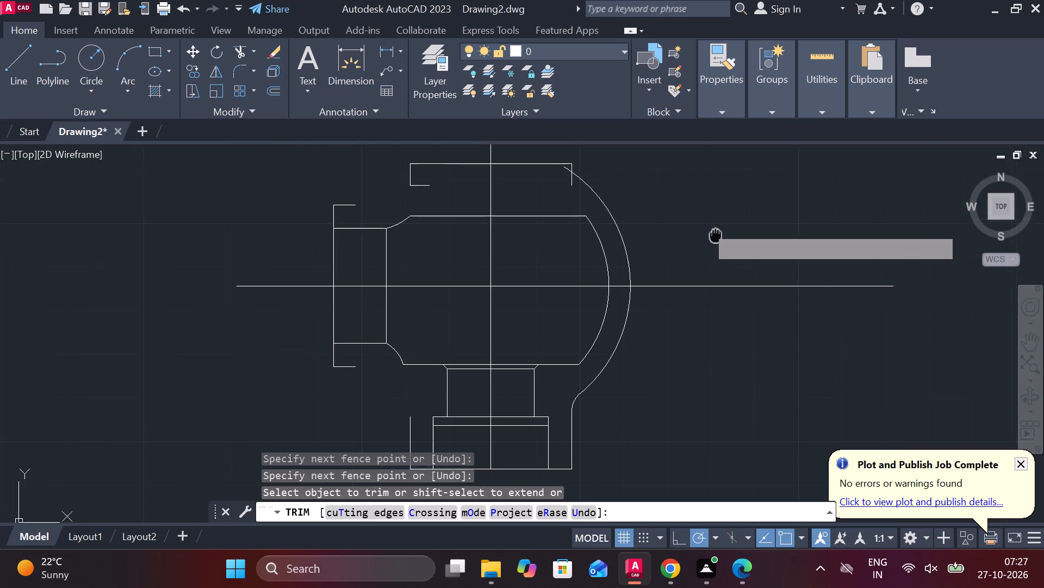
pyautogui.moveTo(720, 242); pyautogui.dragTo(735, 262, button='middle')
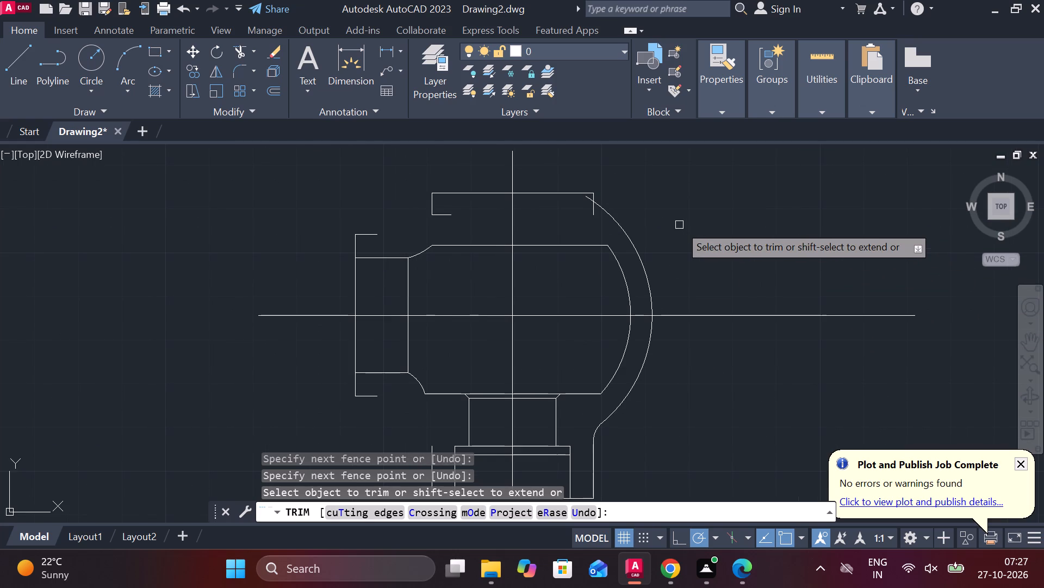
pyautogui.press('Escape')
# Mirror the left port's two inner horizontal lines about a 45-degree diagonal through the centreline intersection, keeping the originals.
pyautogui.click(378, 258)
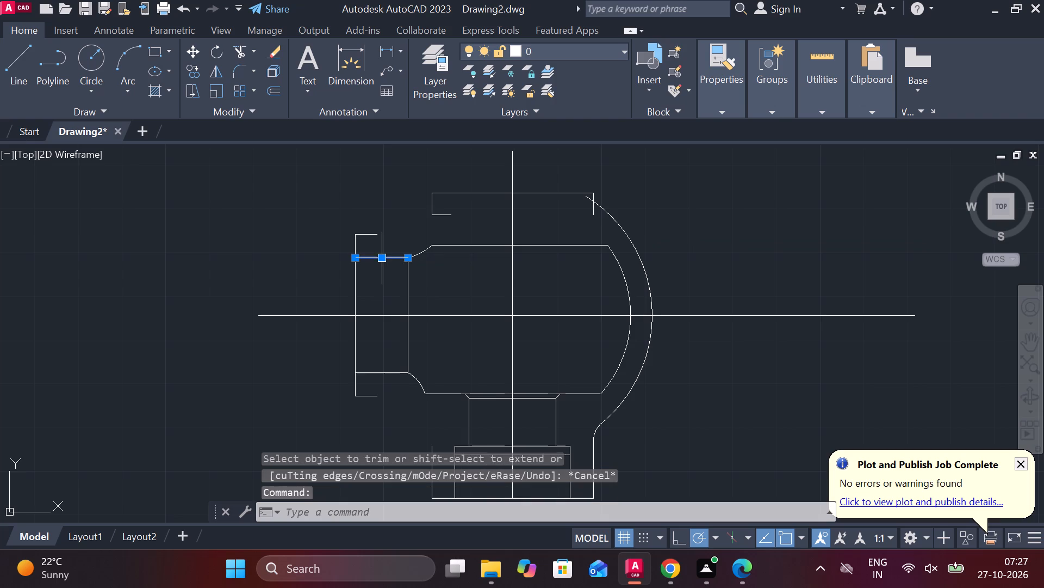
pyautogui.click(382, 370)
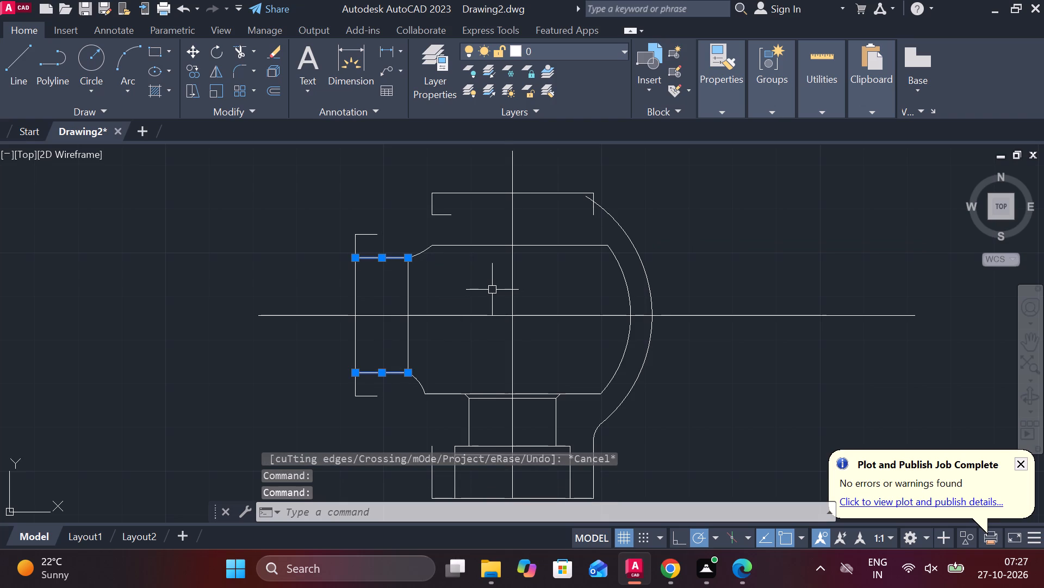
pyautogui.write('MI')
pyautogui.press('Return')
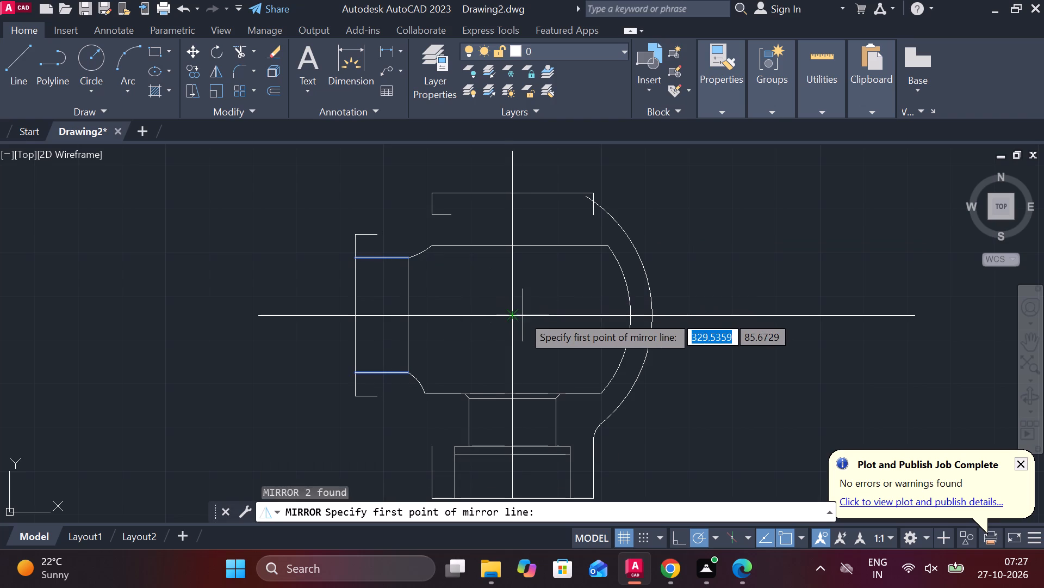
pyautogui.click(514, 315)
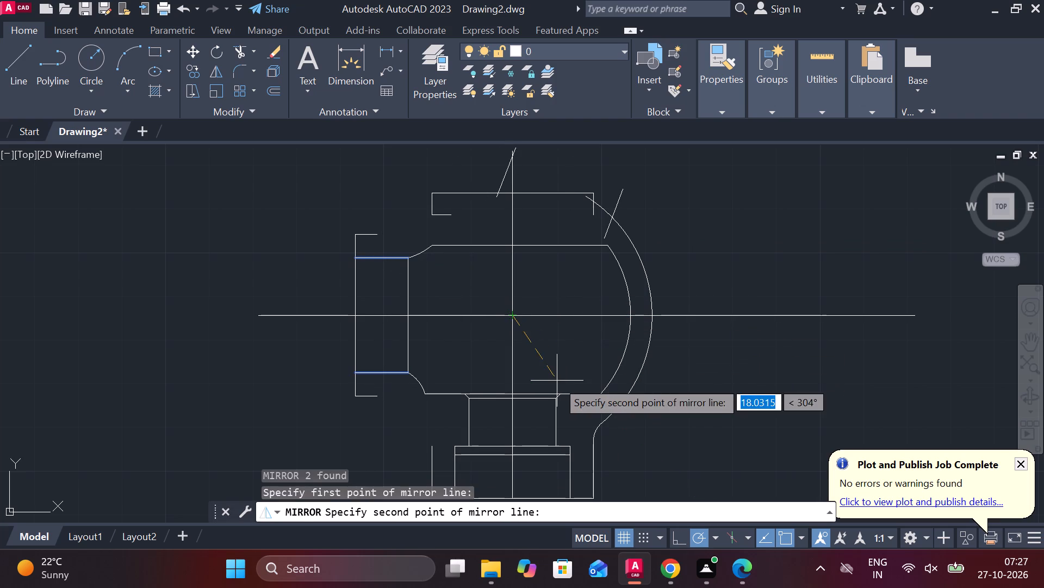
pyautogui.click(577, 380)
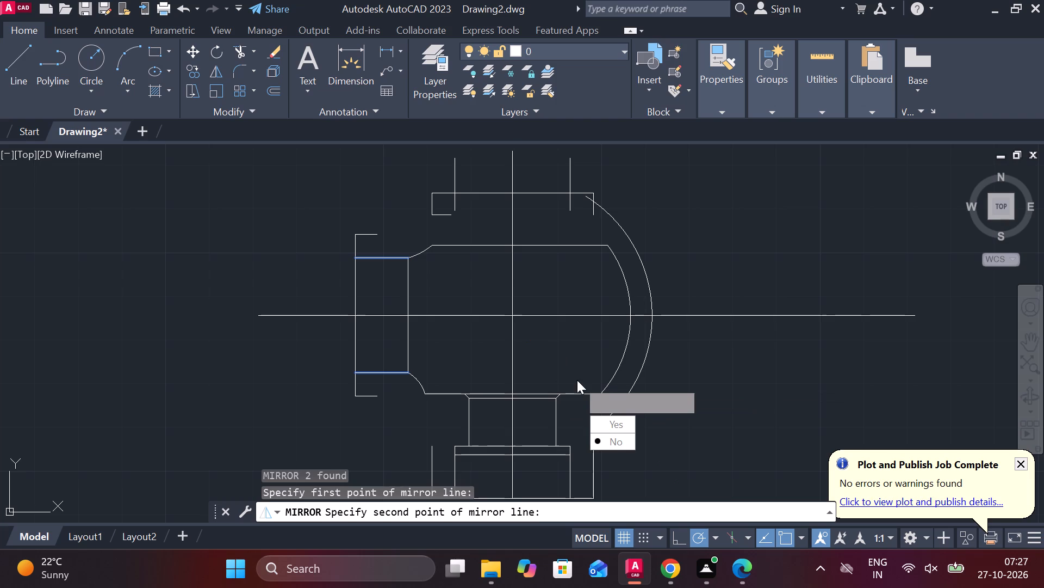
pyautogui.moveTo(613, 440); pyautogui.dragTo(577, 380)
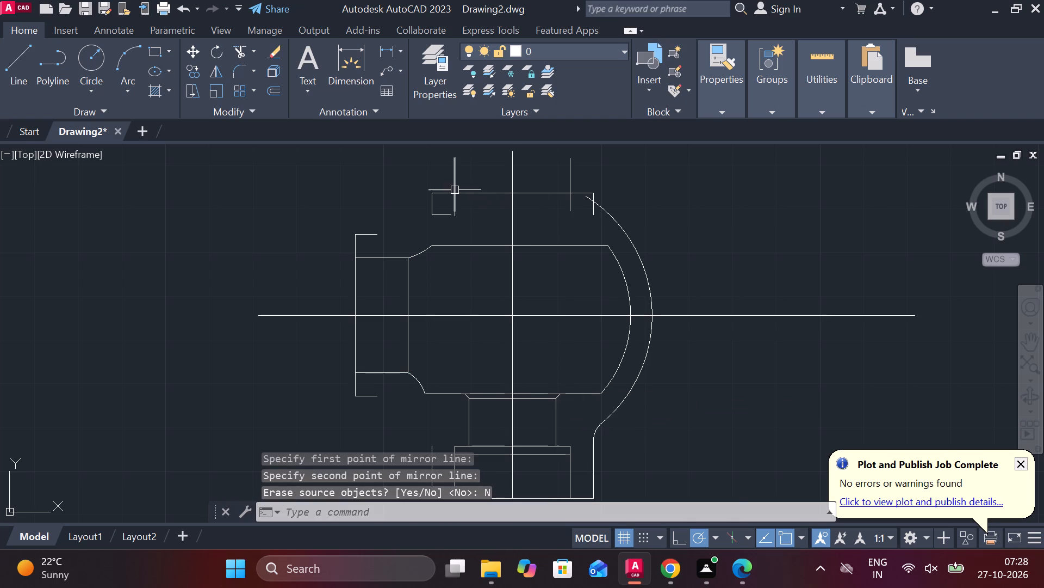
# Extend both mirrored vertical lines of the top opening down to the body's inner top line.
pyautogui.scroll(1, 455, 188)
pyautogui.write('EX')
pyautogui.press('space')
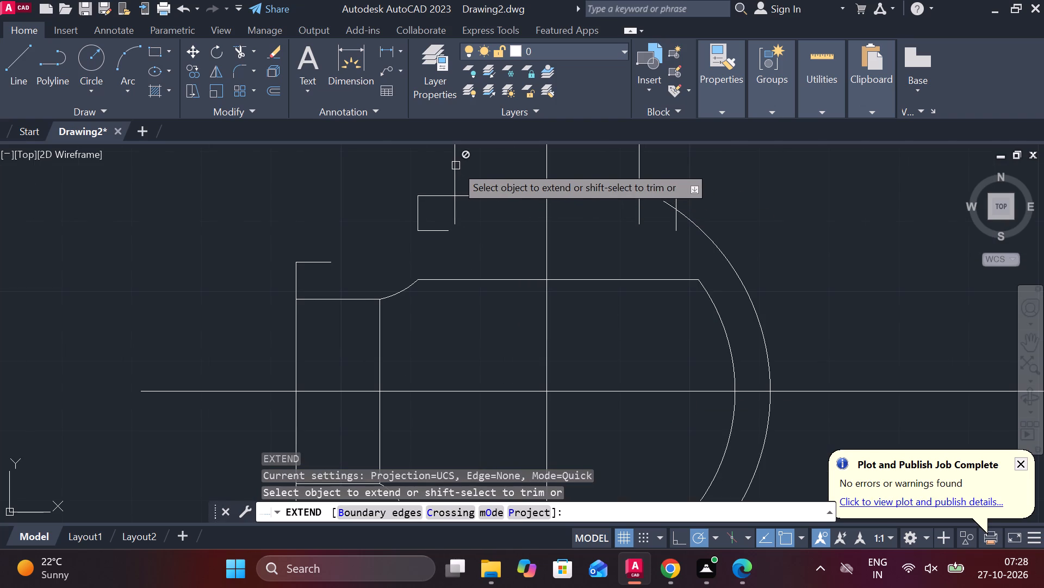
pyautogui.click(452, 215)
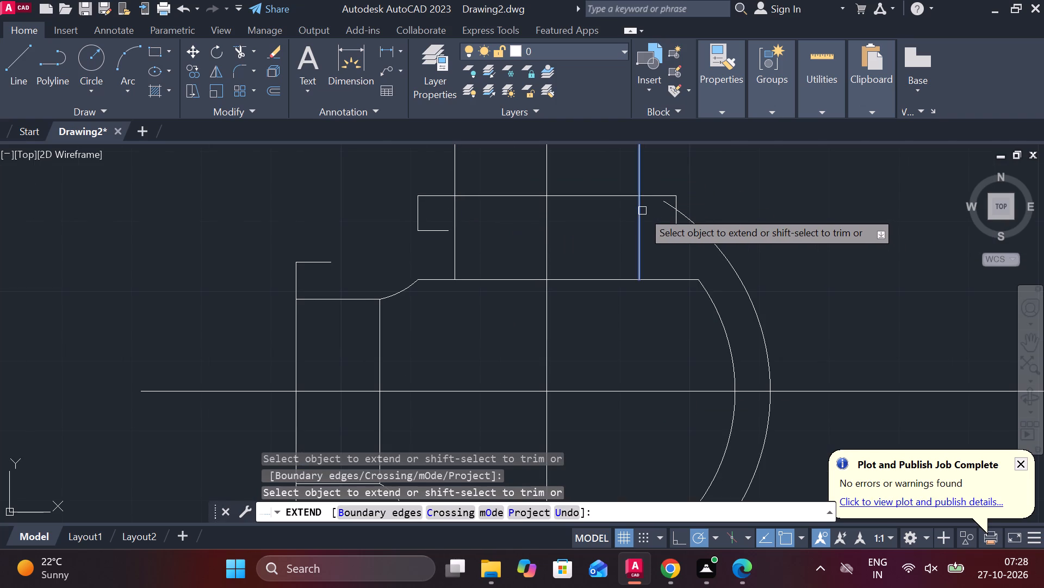
pyautogui.click(642, 211)
pyautogui.press('Escape')
# Trim the parts of the two vertical lines that project above the top opening's upper edge.
pyautogui.write('TR')
pyautogui.press('space')
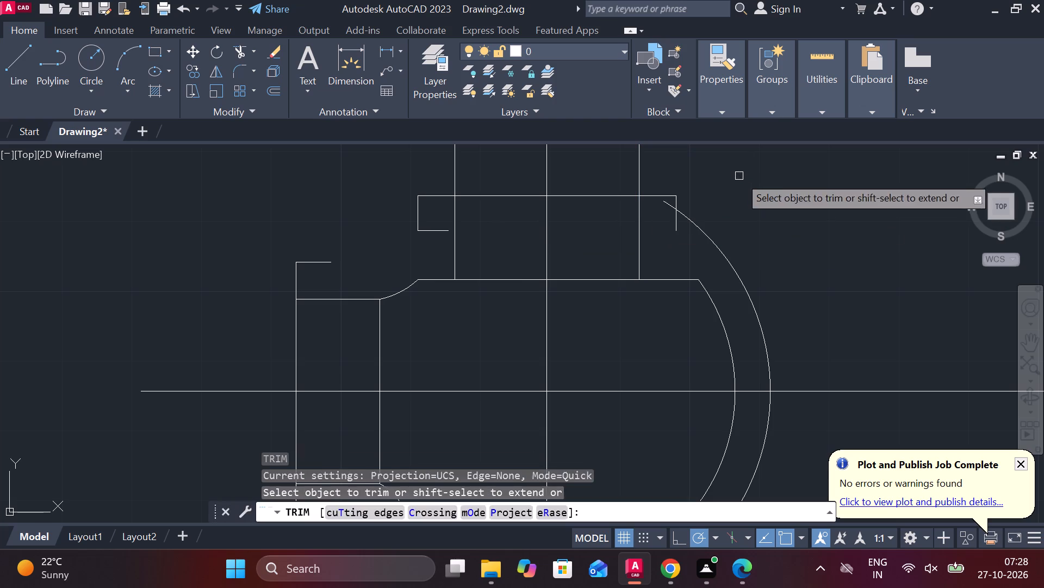
pyautogui.moveTo(685, 165); pyautogui.dragTo(635, 163)
pyautogui.moveTo(524, 169); pyautogui.dragTo(417, 154)
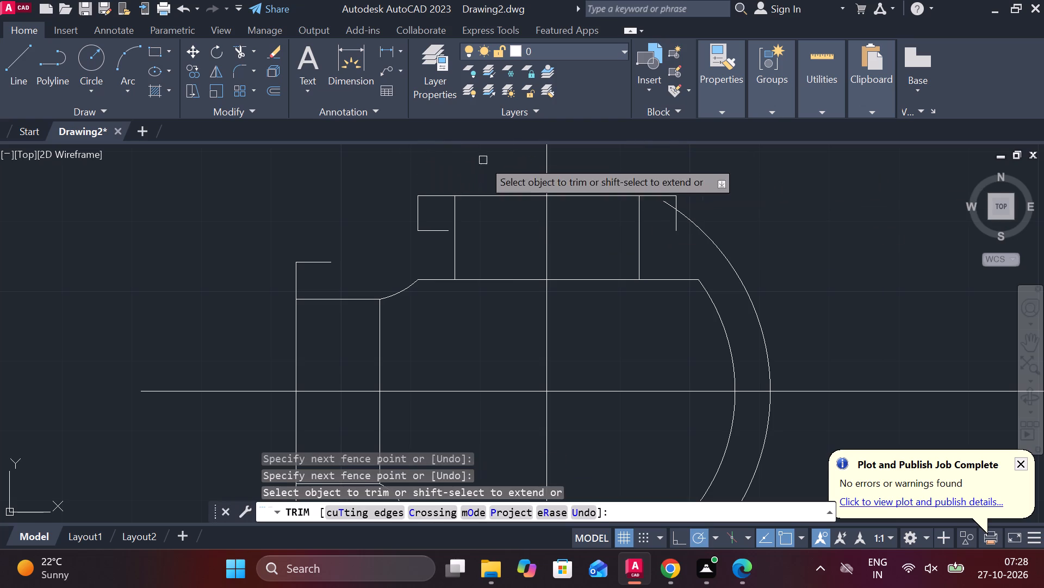
pyautogui.scroll(1, 710, 196)
pyautogui.scroll(-1, 711, 196)
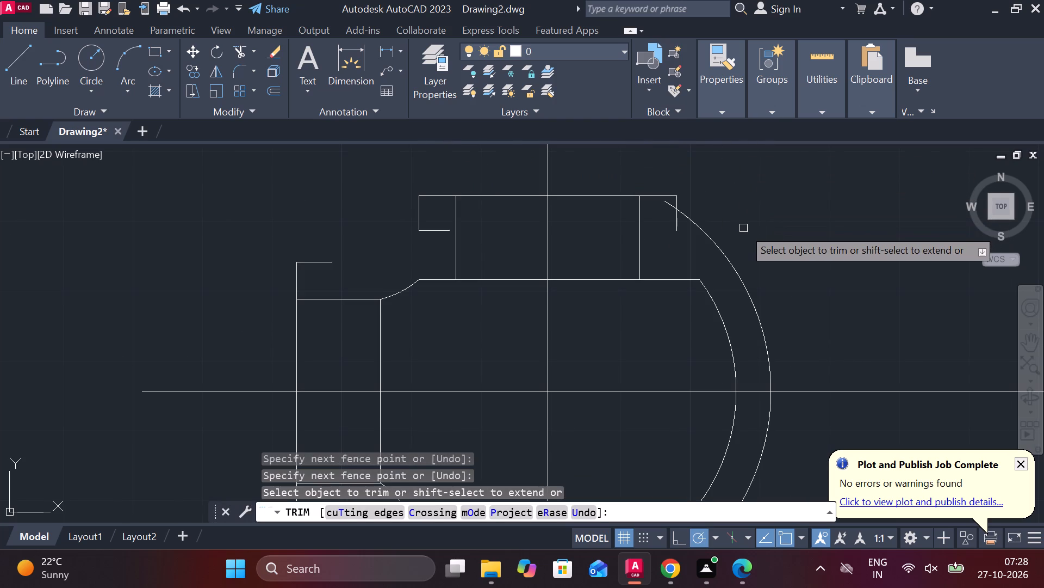
pyautogui.scroll(-1, 743, 228)
pyautogui.moveTo(743, 228); pyautogui.dragTo(745, 172, button='middle')
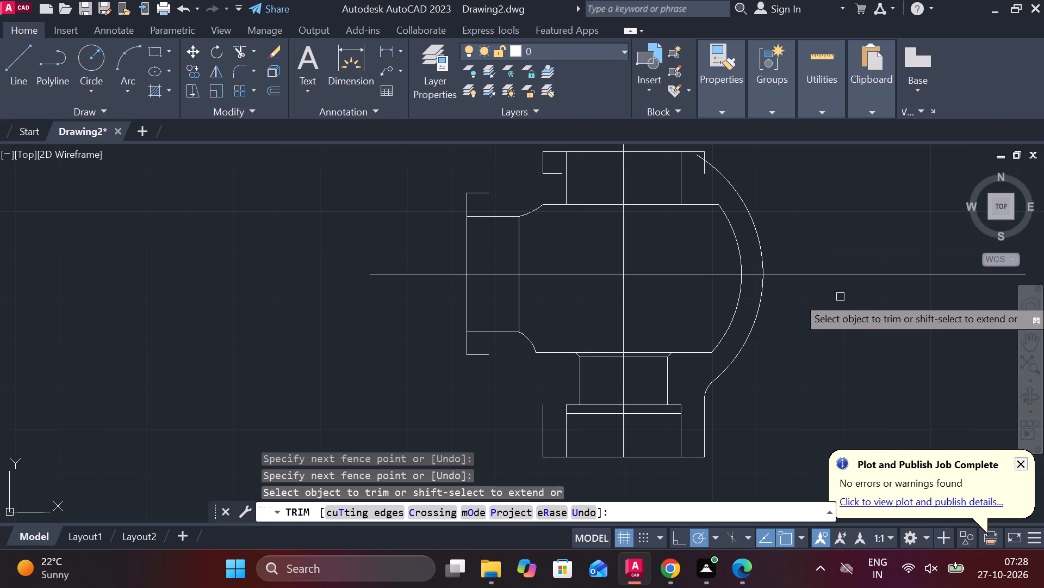
pyautogui.moveTo(838, 336); pyautogui.dragTo(827, 316, button='middle')
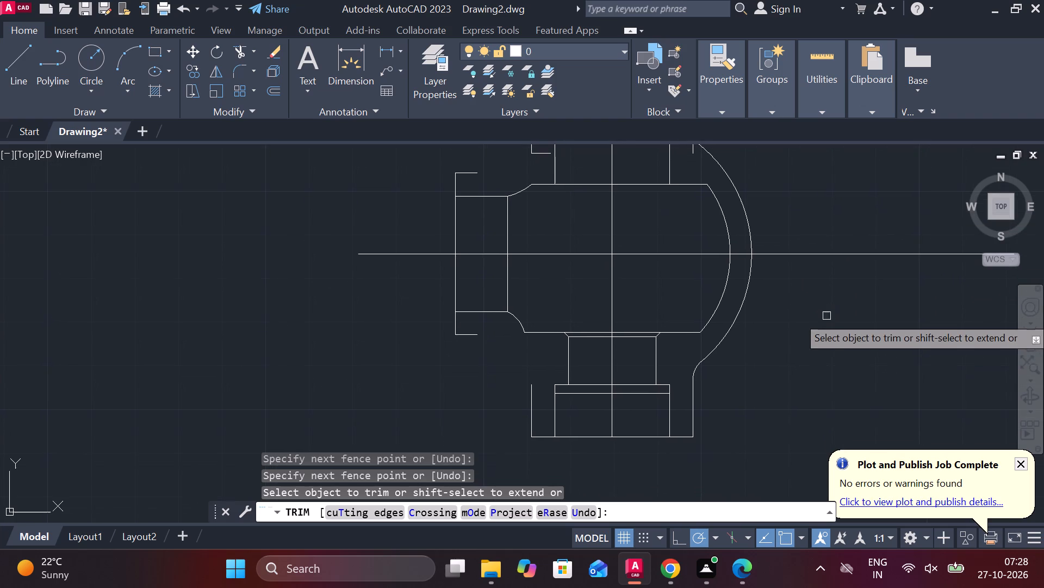
pyautogui.moveTo(806, 332); pyautogui.dragTo(803, 284, button='middle')
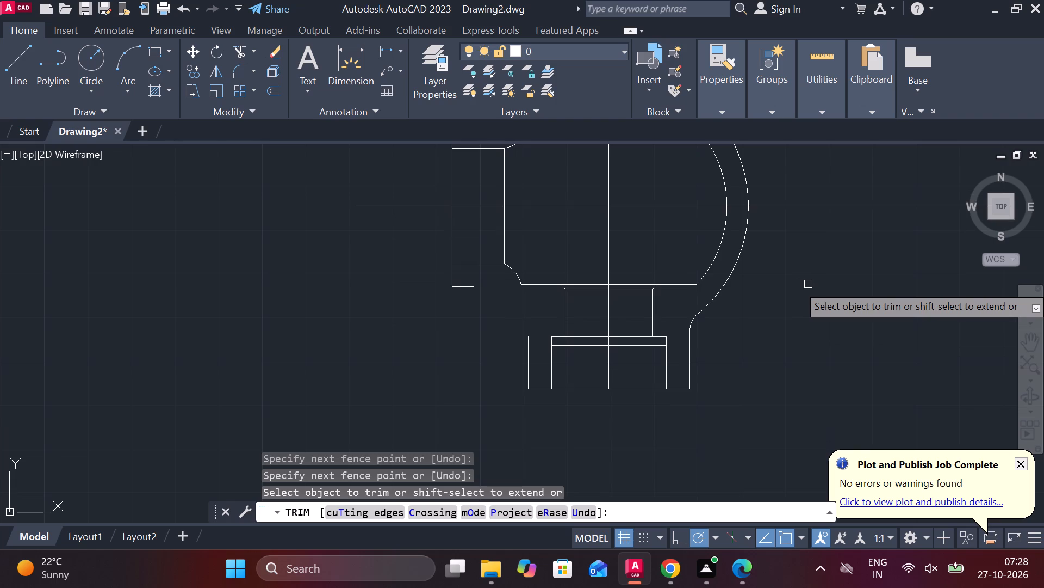
pyautogui.press('Escape')
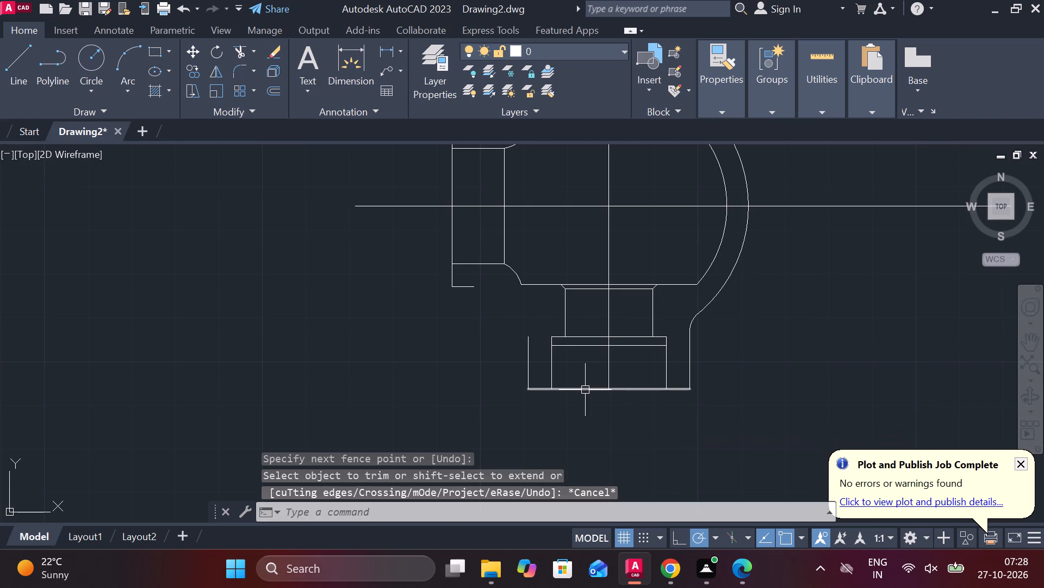
# Erase the base's bottom line and both outer side lines, the body's outer right arc, and the small arc joining it to the base.
pyautogui.click(584, 390)
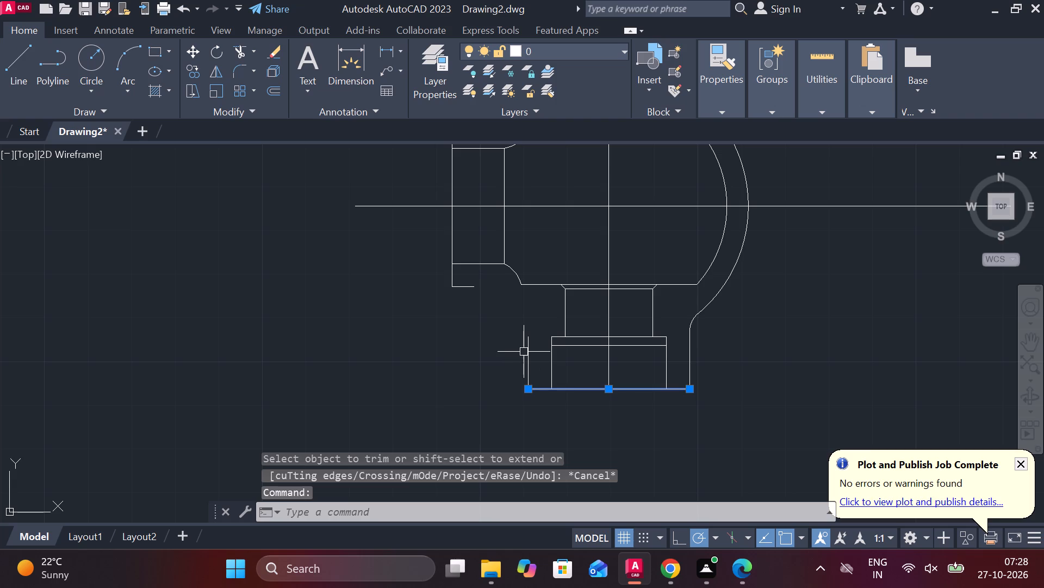
pyautogui.click(528, 350)
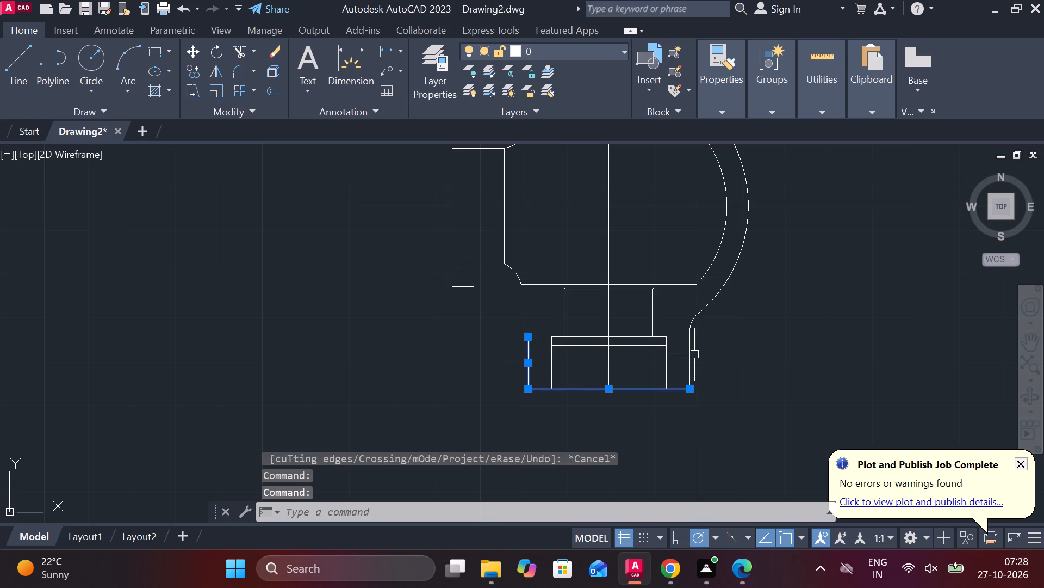
pyautogui.click(692, 349)
pyautogui.click(716, 293)
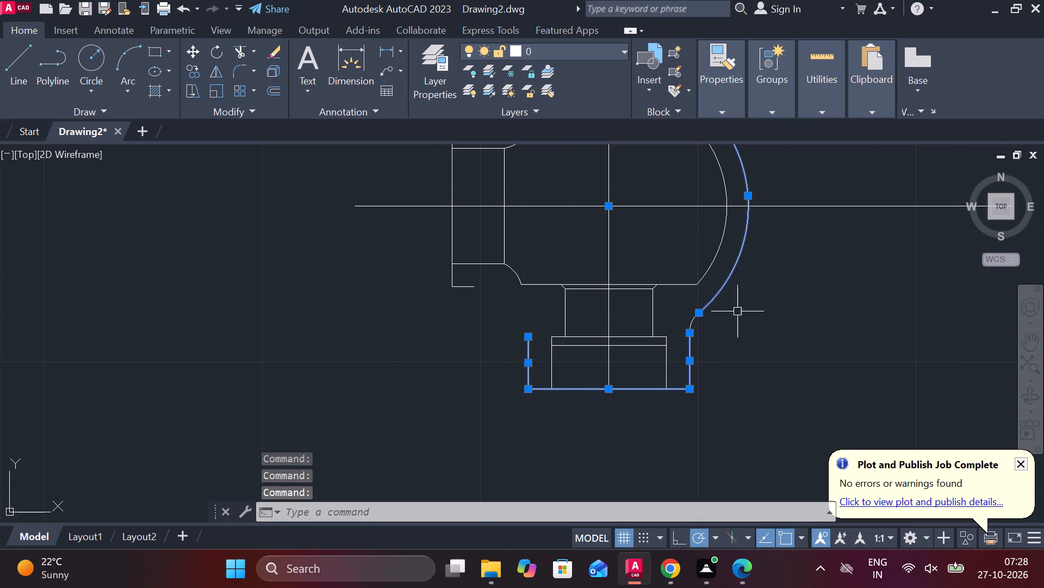
pyautogui.write('E')
pyautogui.press('space')
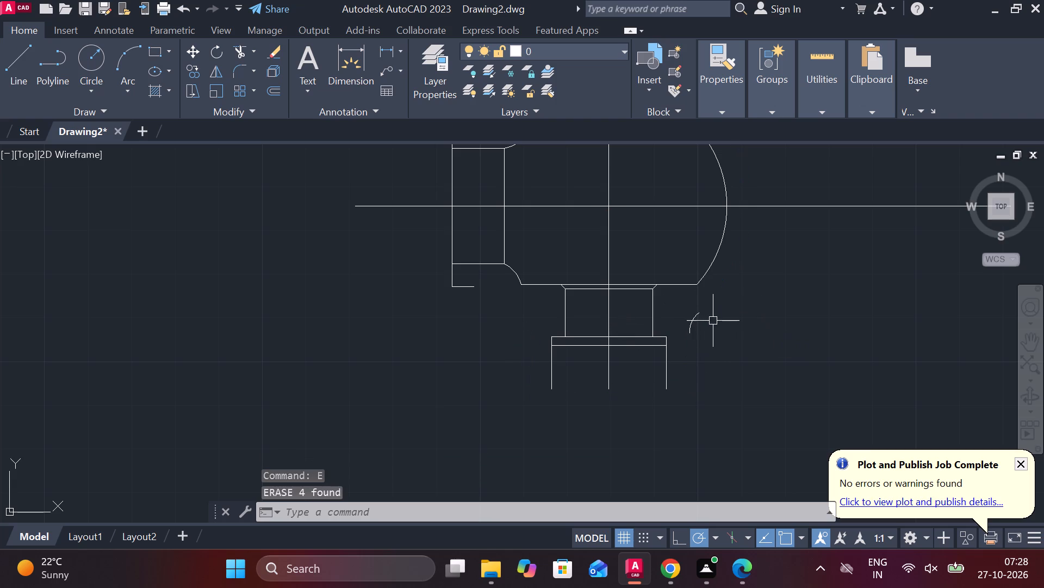
pyautogui.click(691, 317)
pyautogui.write('E')
pyautogui.press('space')
# Draw a 23.5-unit horizontal line to the right from the lower end of the vertical centreline at the base.
pyautogui.press('l')
pyautogui.press('Return')
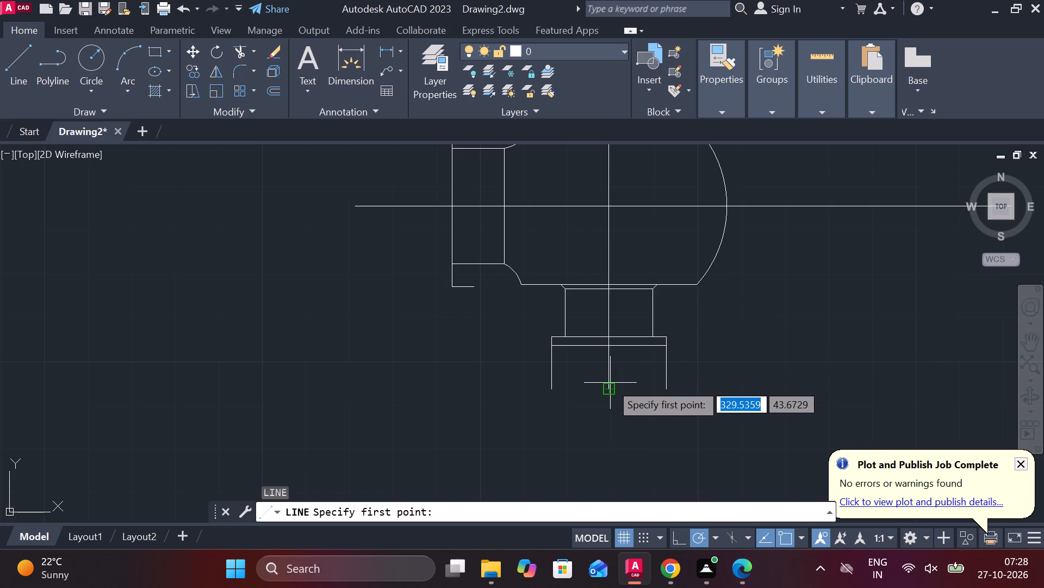
pyautogui.click(610, 389)
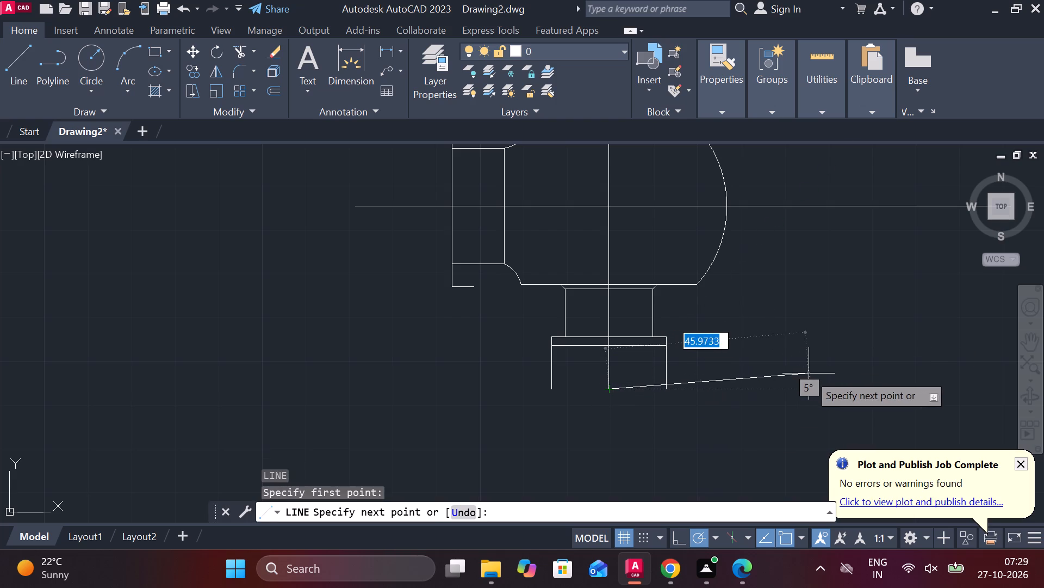
pyautogui.write('23.5')
pyautogui.press('Return')
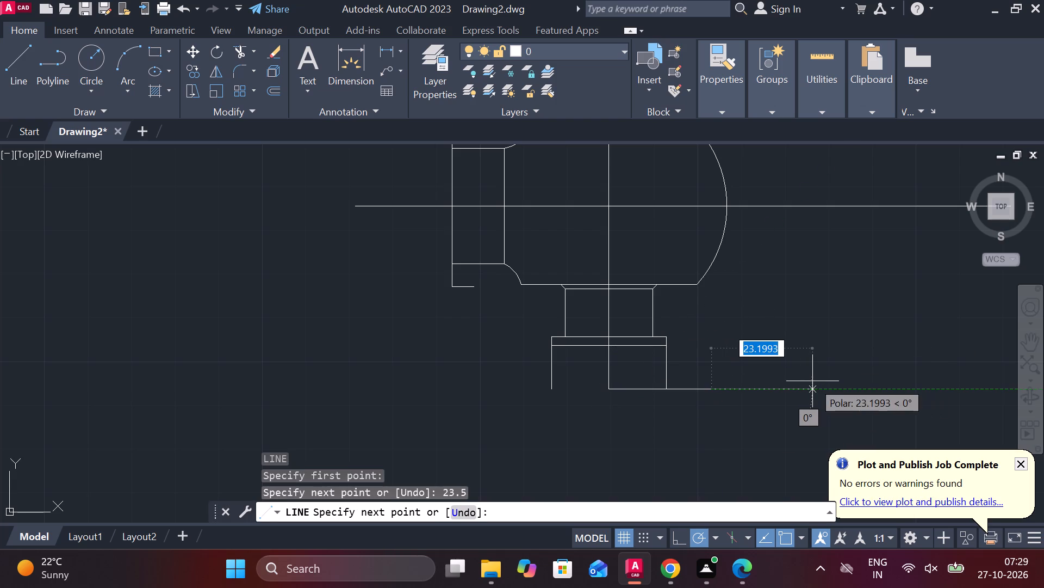
pyautogui.press('Escape')
pyautogui.click(648, 384)
pyautogui.press('Escape')
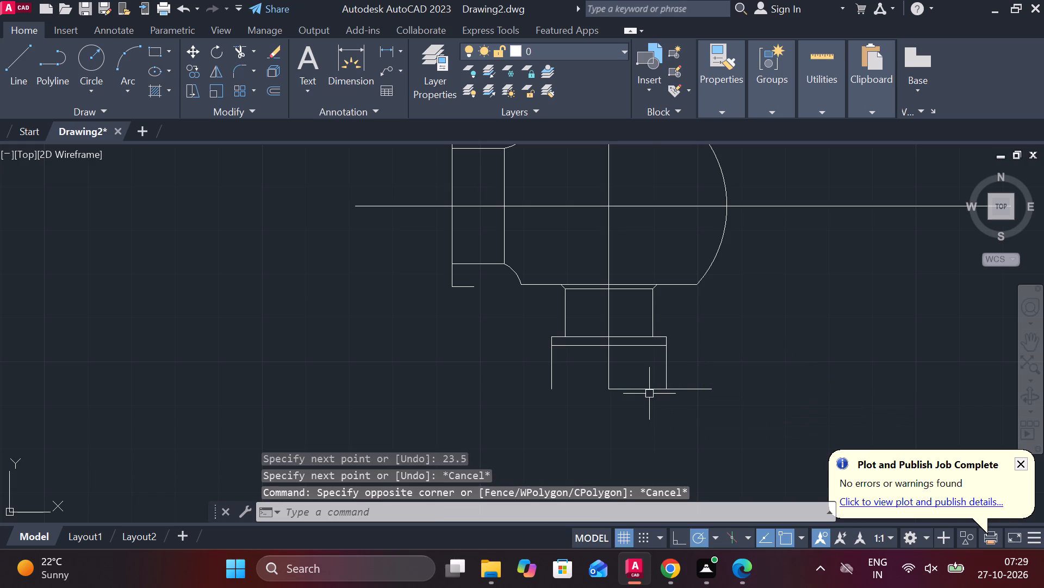
# Mirror the 23.5-unit base line across the vertical centreline, keeping the original.
pyautogui.click(648, 391)
pyautogui.write('MI')
pyautogui.press('Return')
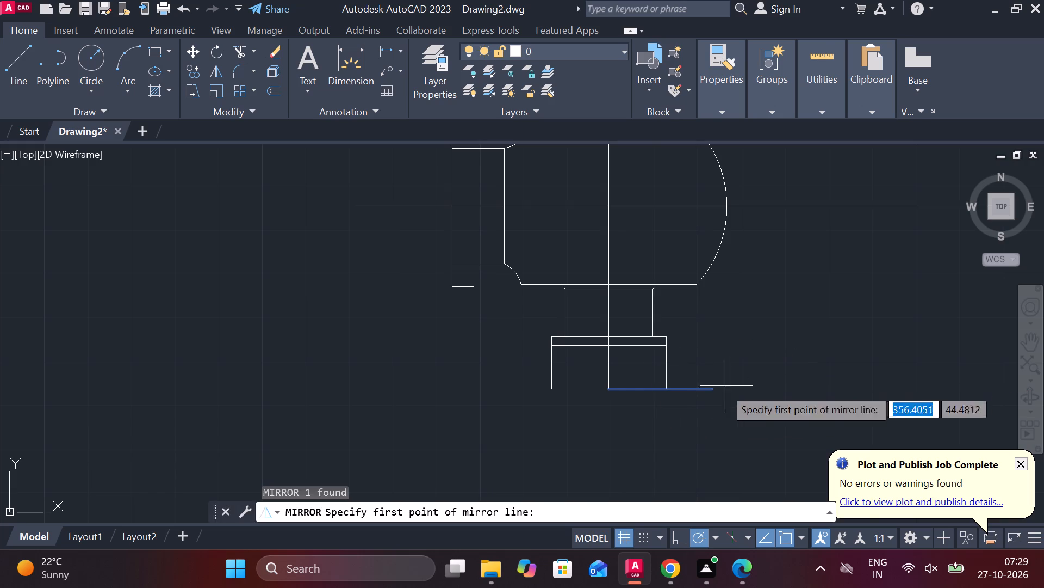
pyautogui.click(602, 387)
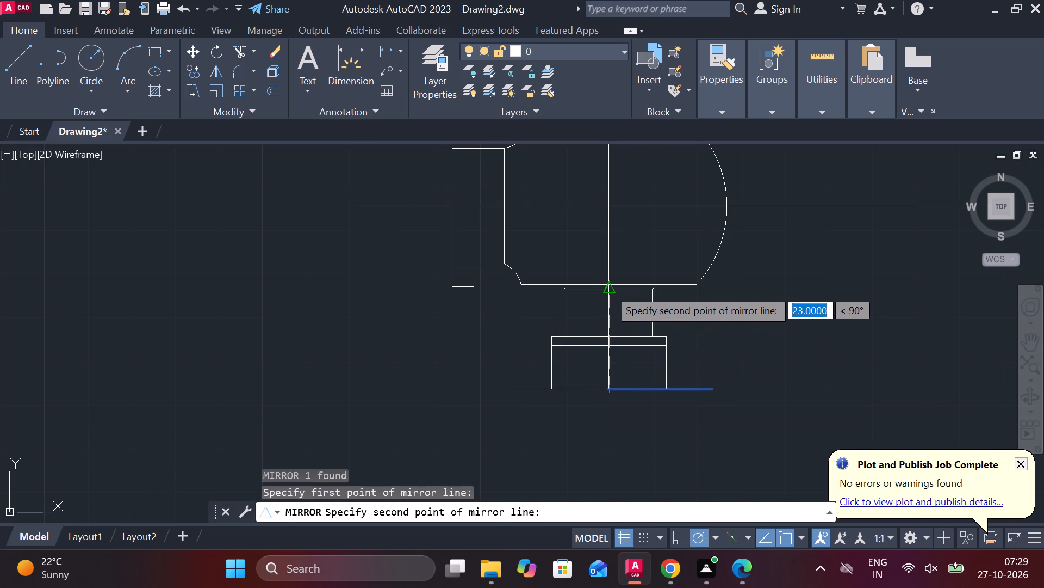
pyautogui.click(608, 289)
pyautogui.moveTo(638, 348); pyautogui.dragTo(608, 289)
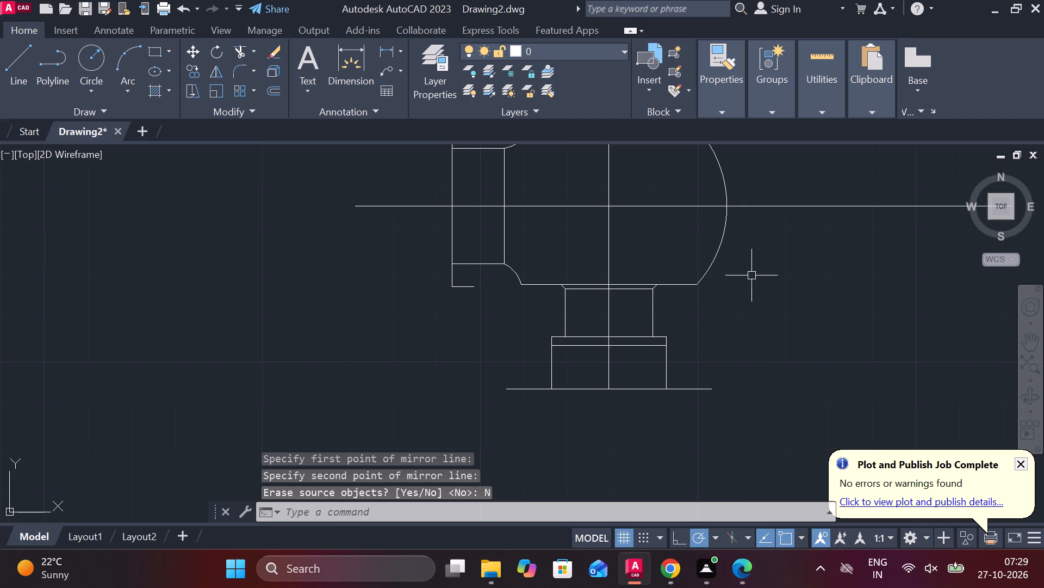
# Offset the body's inner right arc outward by 5 units.
pyautogui.click(718, 239)
pyautogui.press('o')
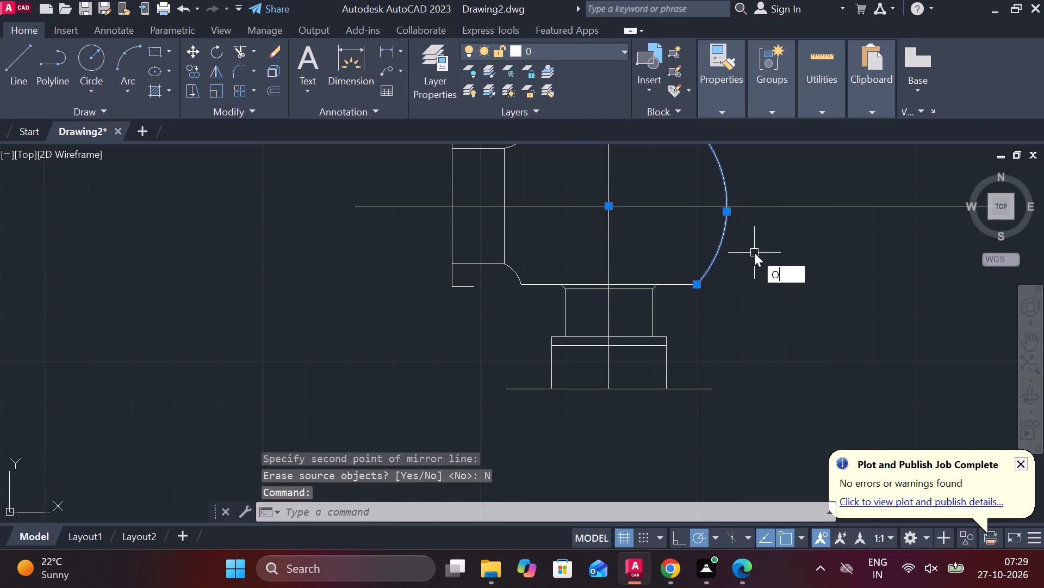
pyautogui.press('Return')
pyautogui.press('Return')
pyautogui.write('5')
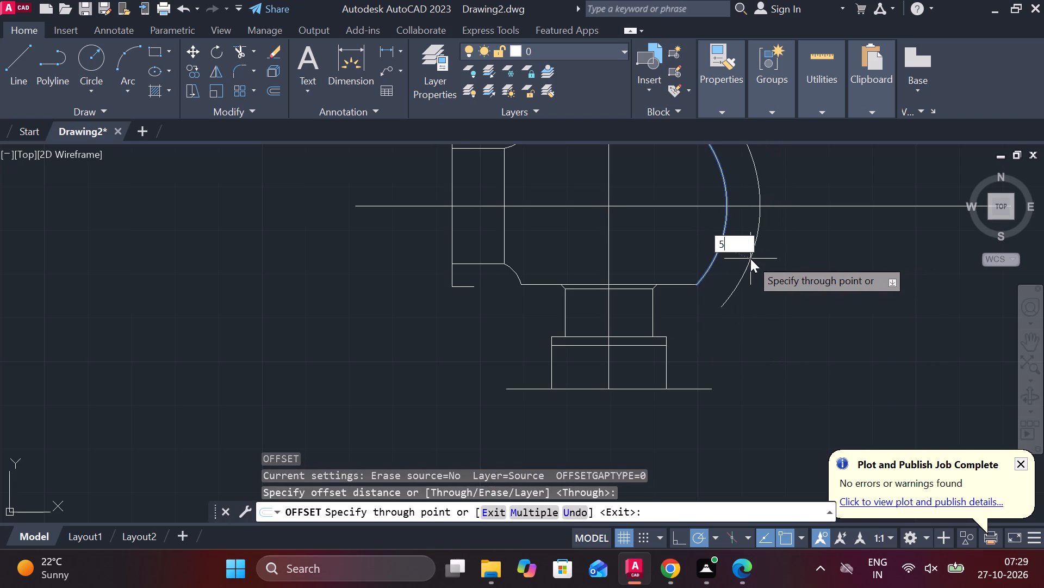
pyautogui.press('space')
pyautogui.scroll(-1, 766, 258)
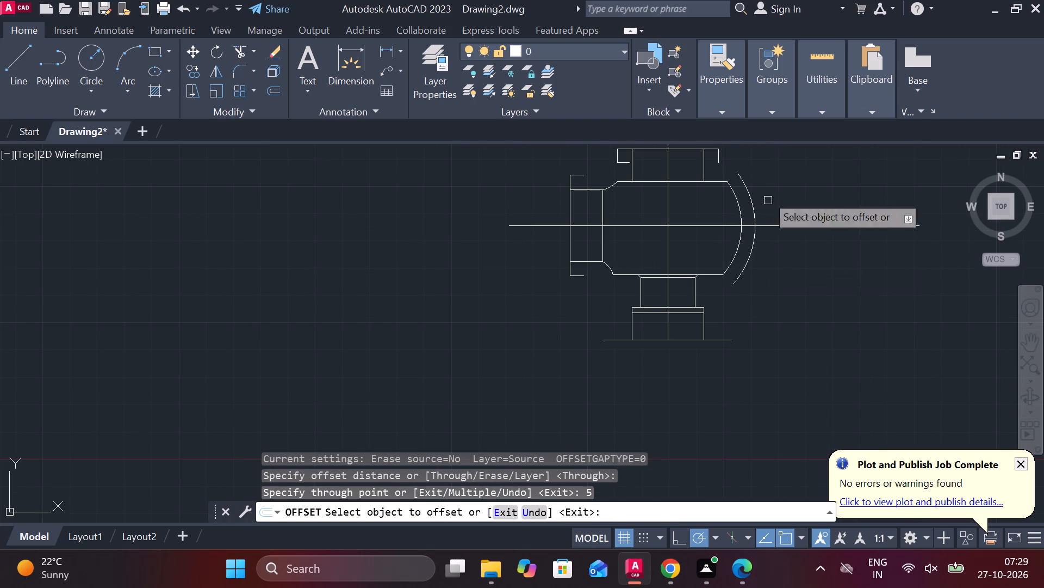
pyautogui.scroll(1, 747, 140)
pyautogui.scroll(2, 771, 180)
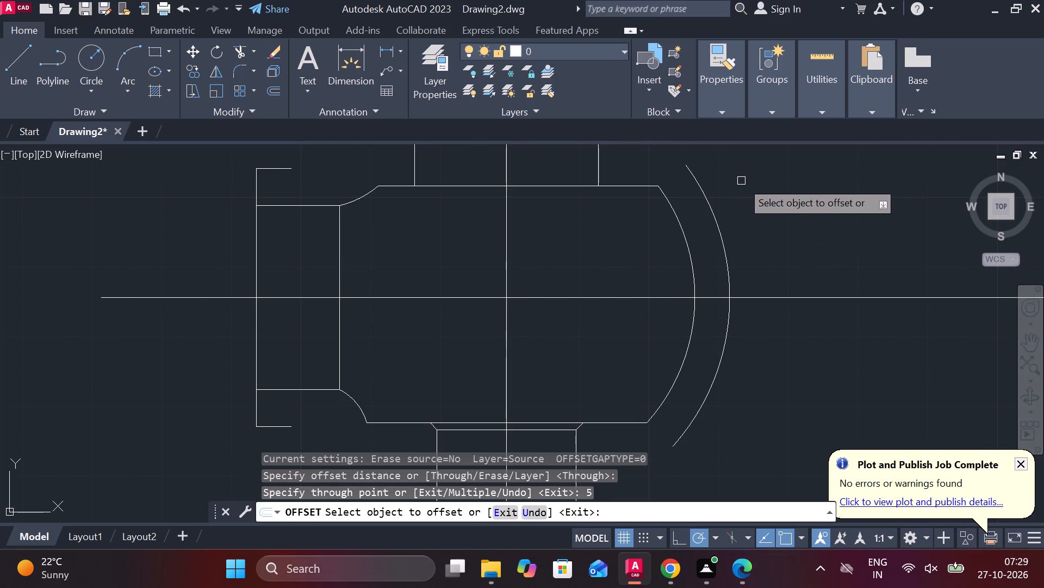
pyautogui.scroll(1, 741, 181)
pyautogui.press('Escape')
# Extend the lower end of the outer right arc to the top edge of the stepped base recess.
pyautogui.scroll(-2, 747, 198)
pyautogui.write('EX')
pyautogui.press('space')
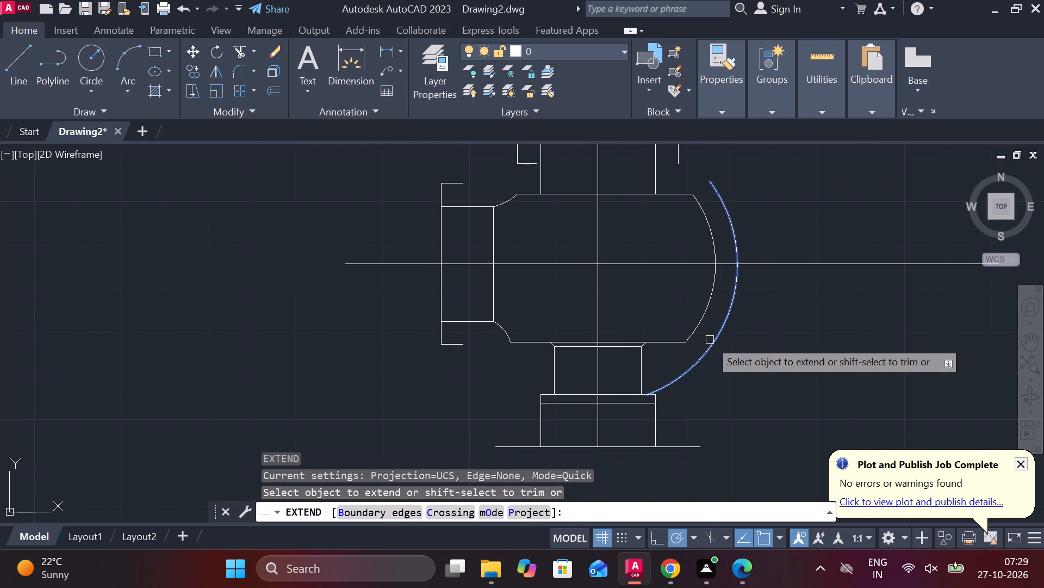
pyautogui.click(710, 340)
pyautogui.press('Escape')
# Draw a 12-unit vertical line upward from the right end of the base's bottom line.
pyautogui.press('l')
pyautogui.press('Return')
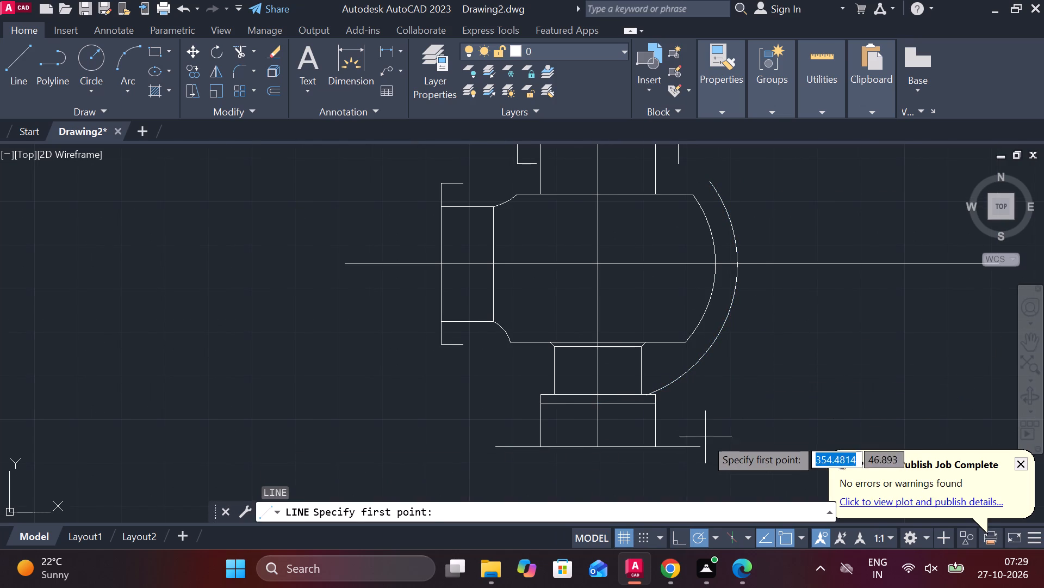
pyautogui.click(703, 442)
pyautogui.write('12')
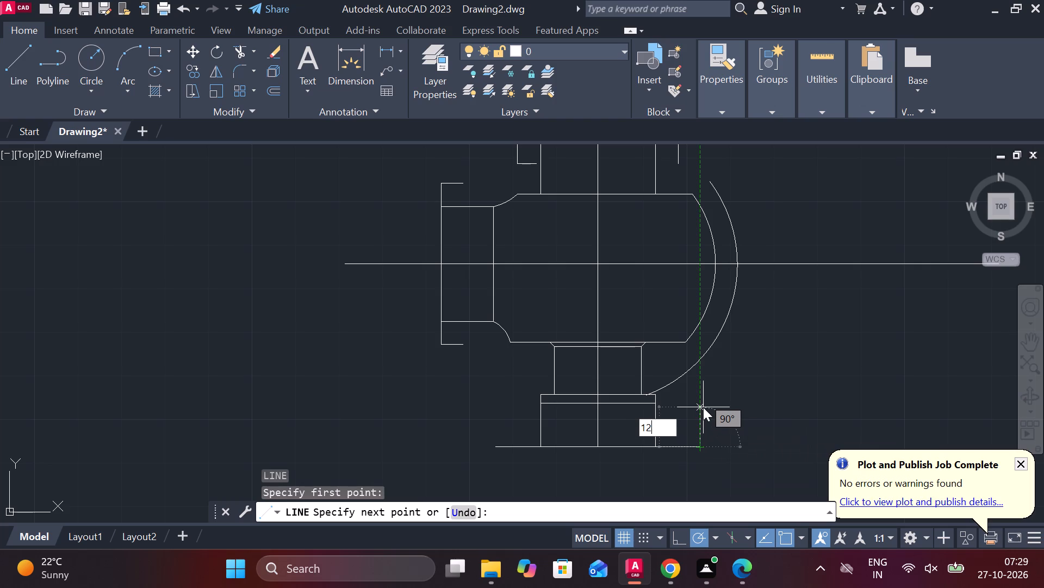
pyautogui.press('space')
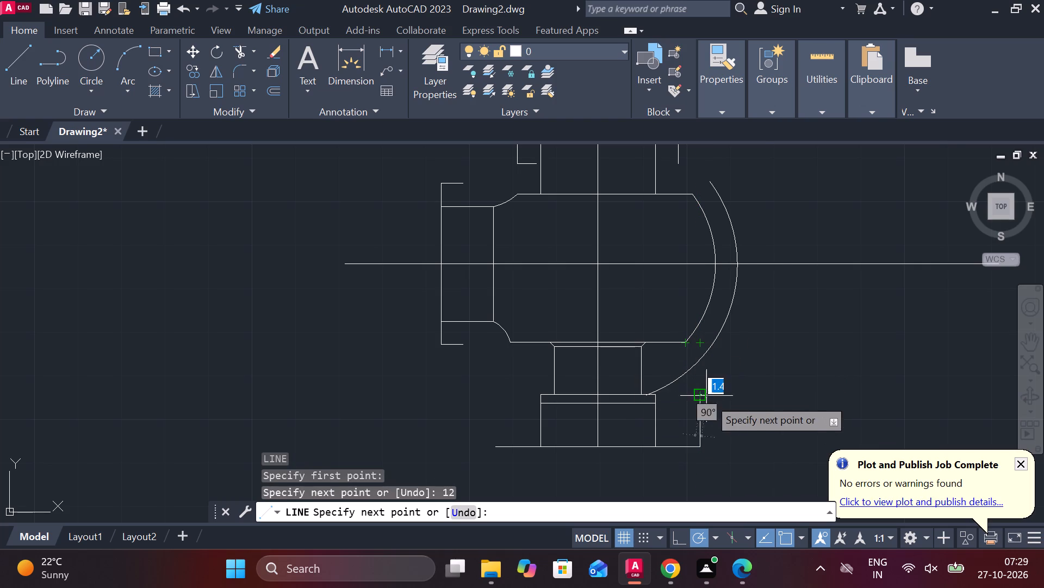
# Draw a 12-unit vertical line upward from the left end of the base's bottom line.
pyautogui.scroll(2, 711, 401)
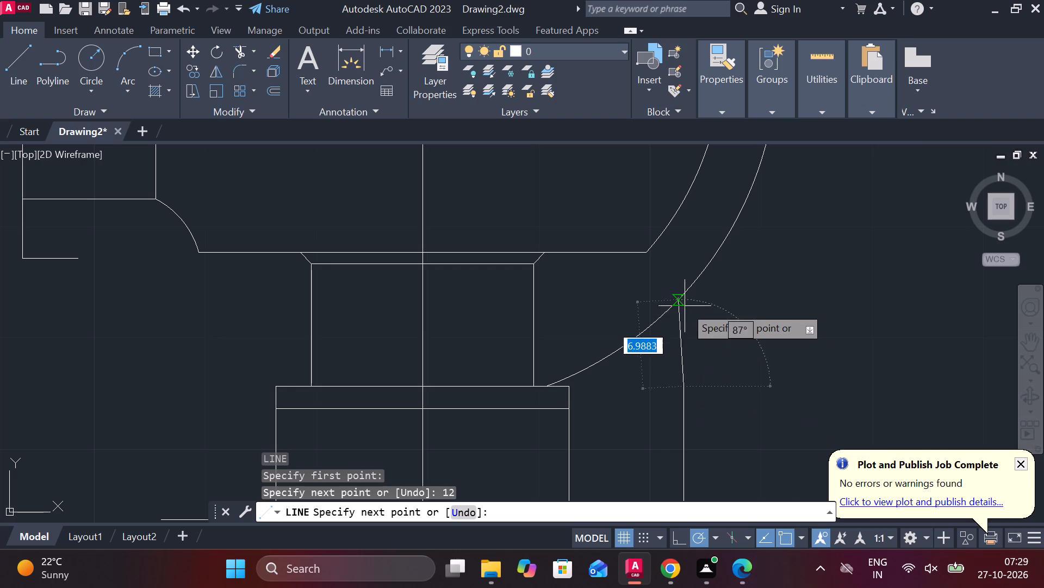
pyautogui.press('Escape')
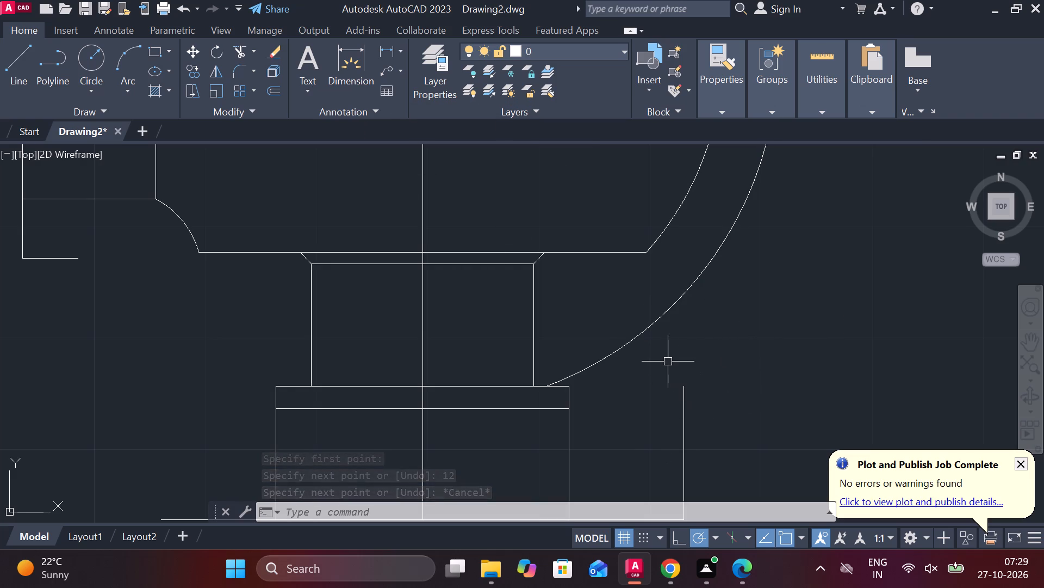
pyautogui.scroll(-1, 666, 358)
pyautogui.press('l')
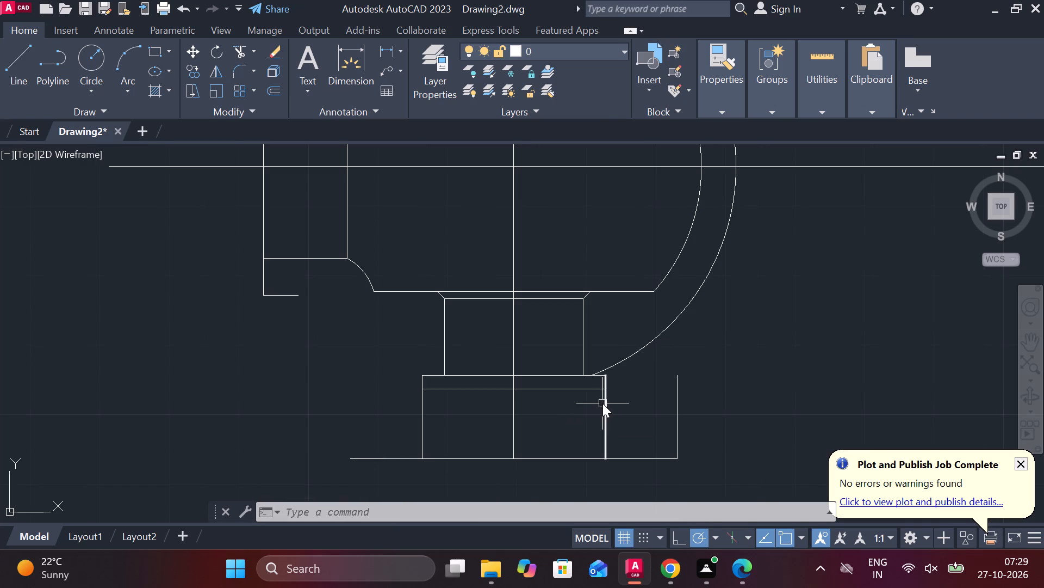
pyautogui.press('Return')
pyautogui.click(345, 457)
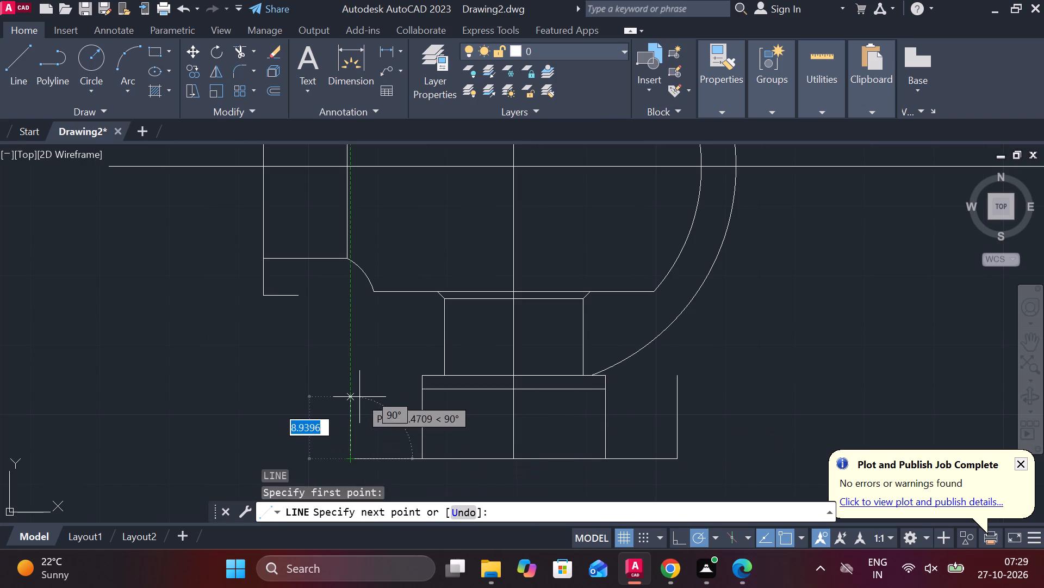
pyautogui.write('12')
pyautogui.press('space')
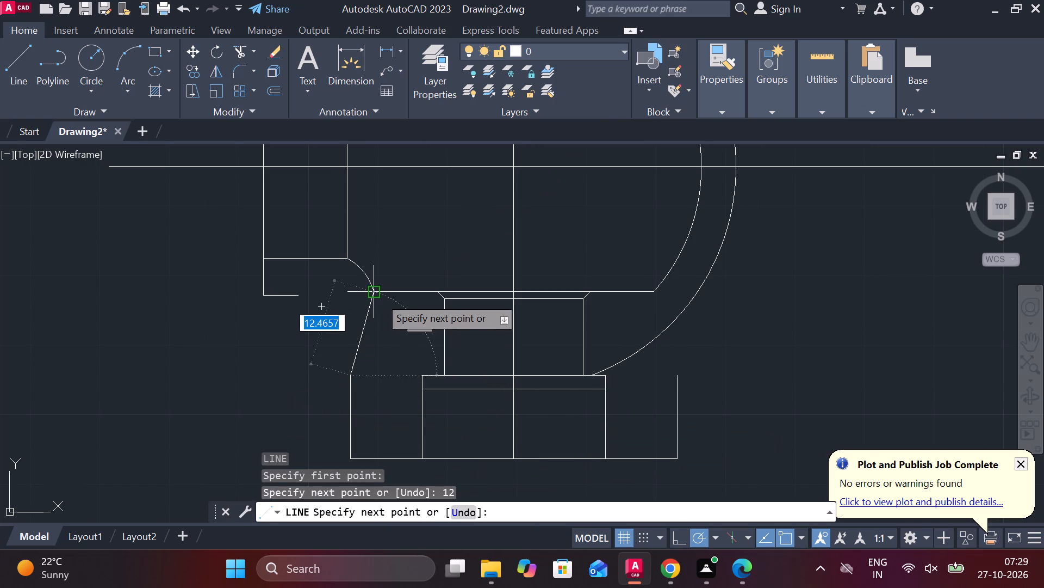
pyautogui.press('Escape')
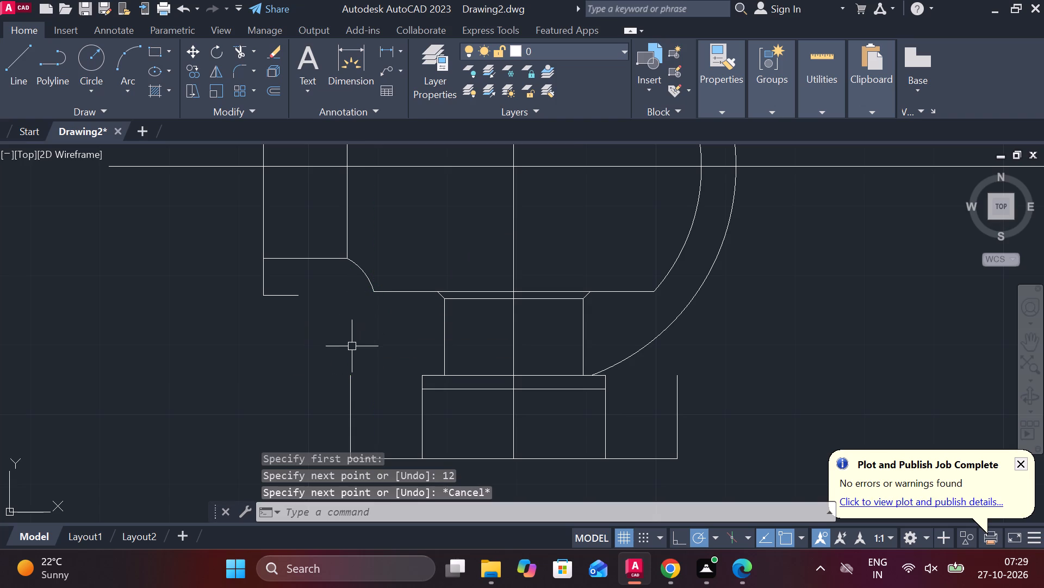
pyautogui.click(287, 297)
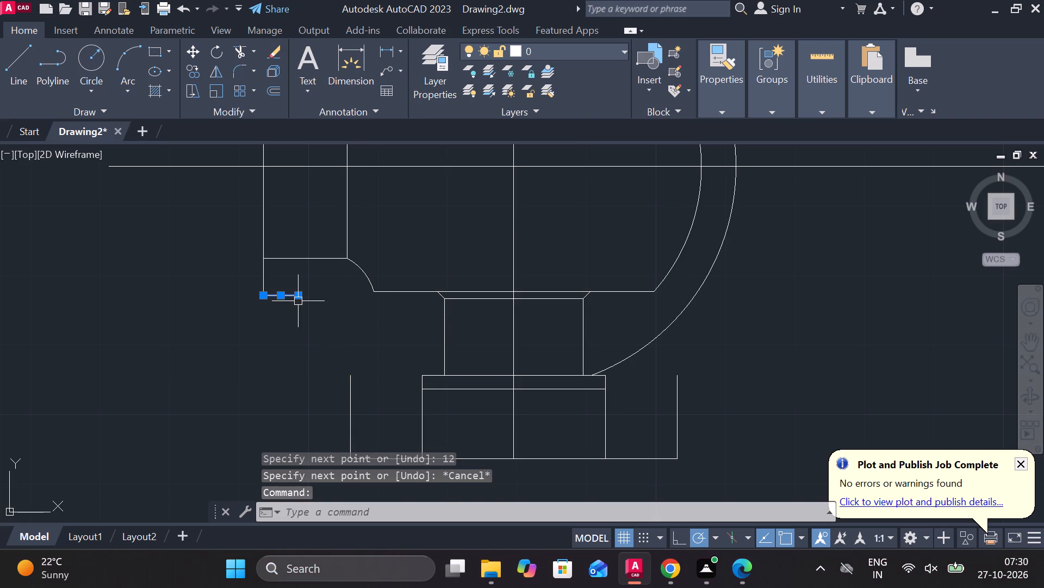
pyautogui.press('Escape')
# Draw a 27-radius circle tangent to the outer right arc and the base's right vertical line.
pyautogui.scroll(-2, 351, 364)
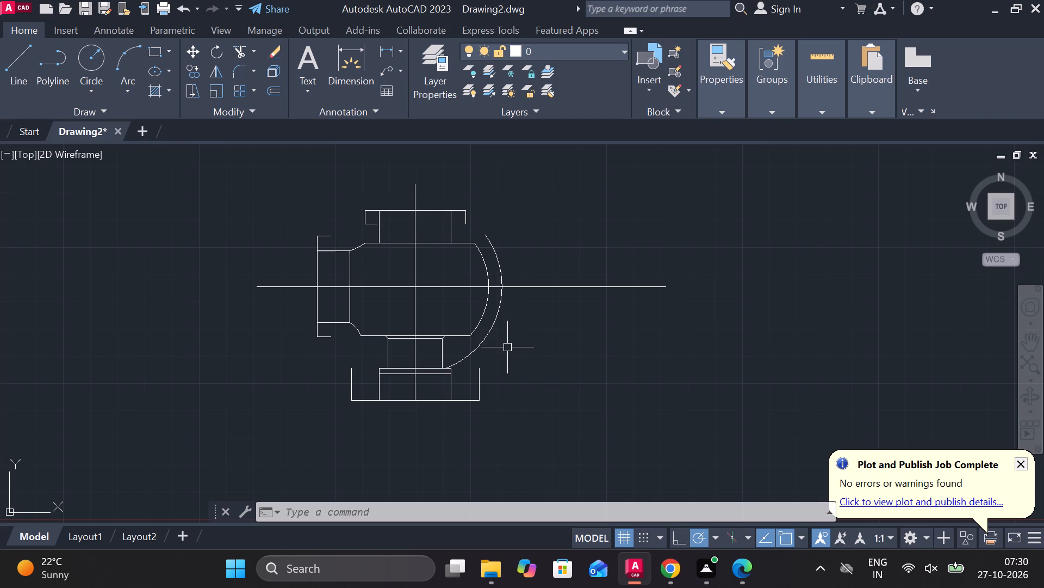
pyautogui.scroll(2, 506, 391)
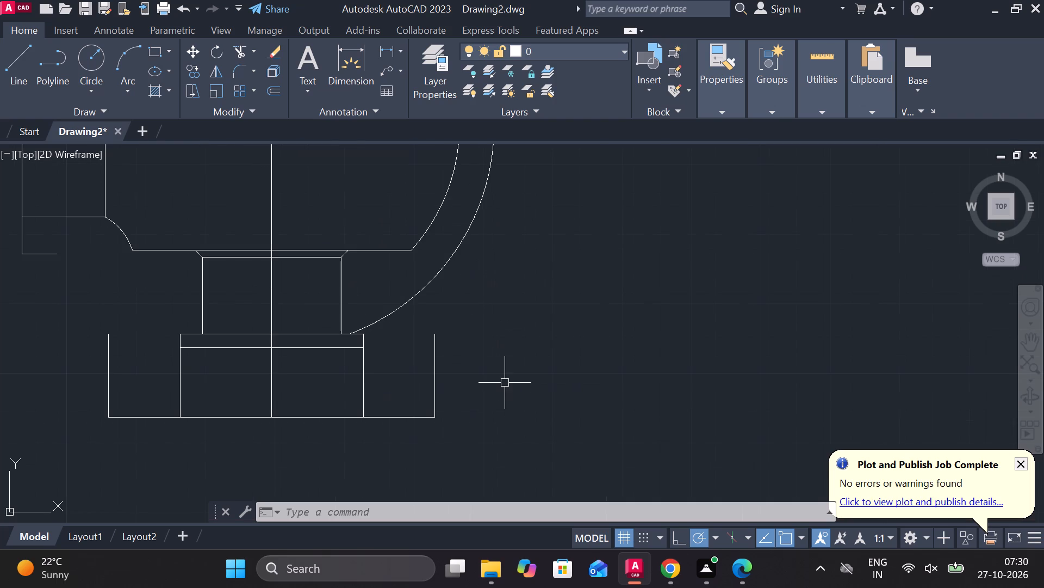
pyautogui.click(96, 93)
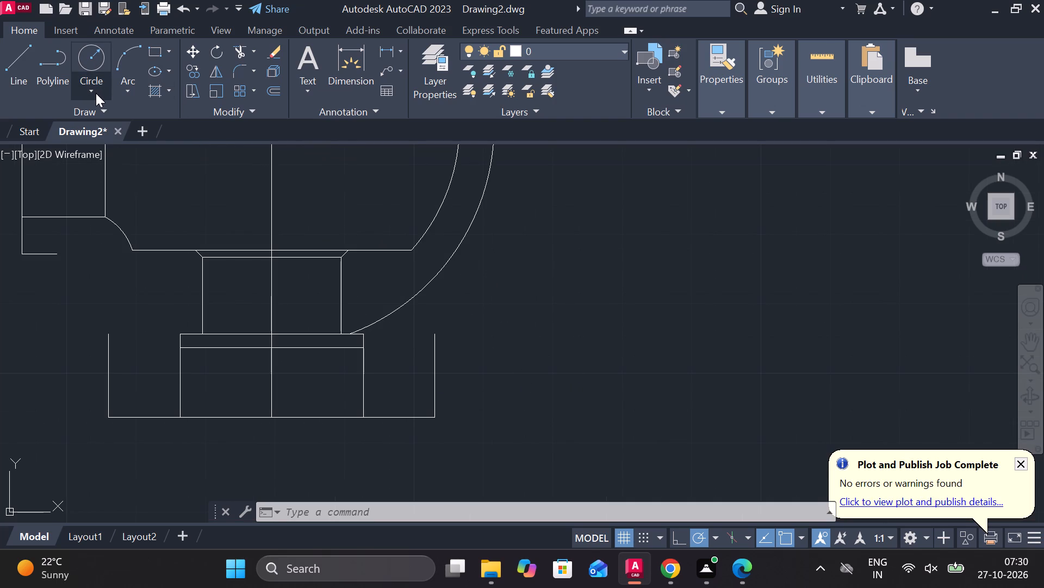
pyautogui.click(159, 266)
pyautogui.click(457, 266)
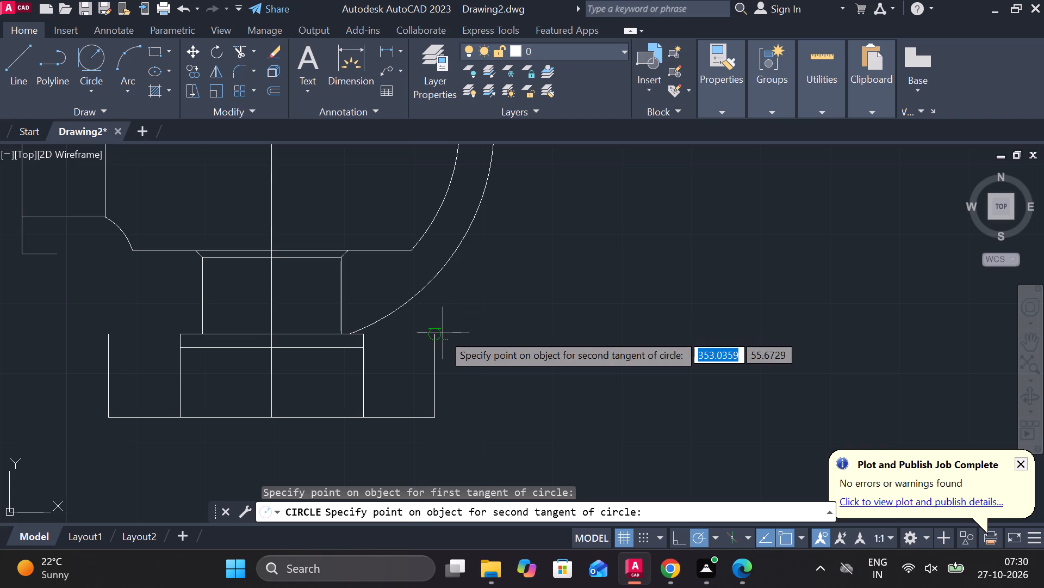
pyautogui.click(443, 333)
pyautogui.press('Return')
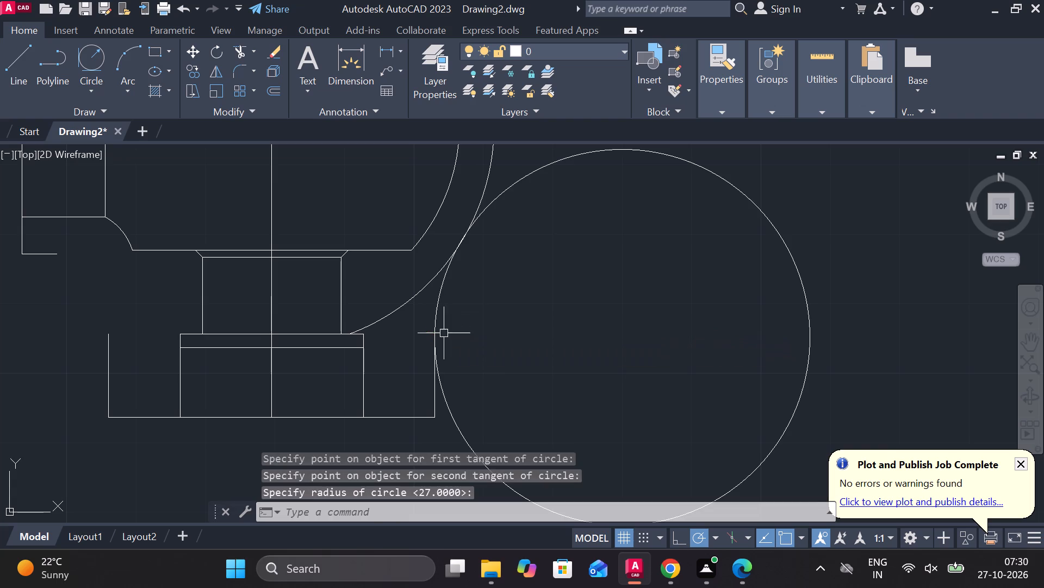
# Trim the outer right arc's tail below the tangency and the circle's outer portion, keeping only the concave arc joining the base.
pyautogui.write('TR')
pyautogui.press('space')
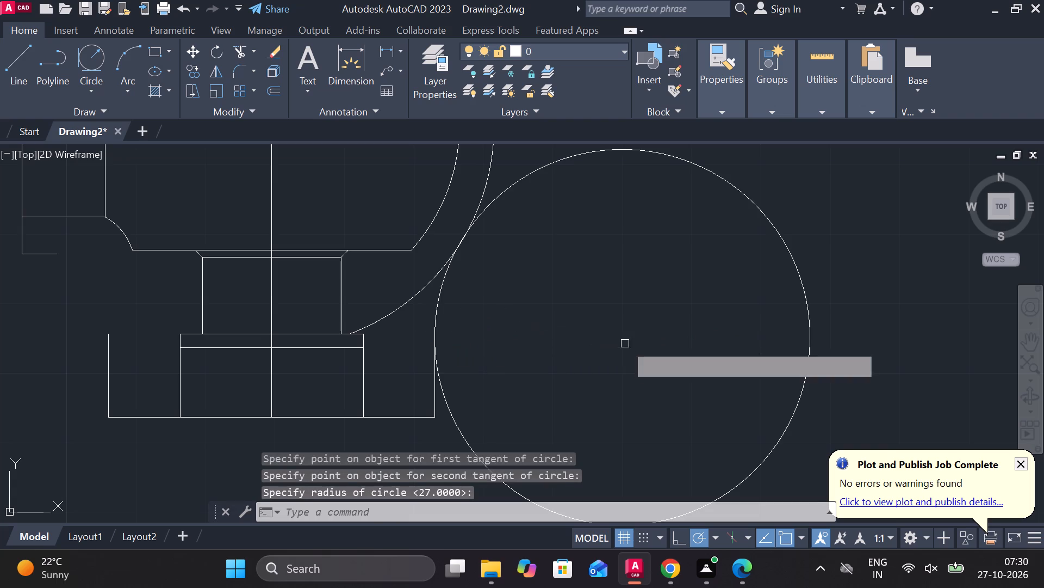
pyautogui.click(397, 313)
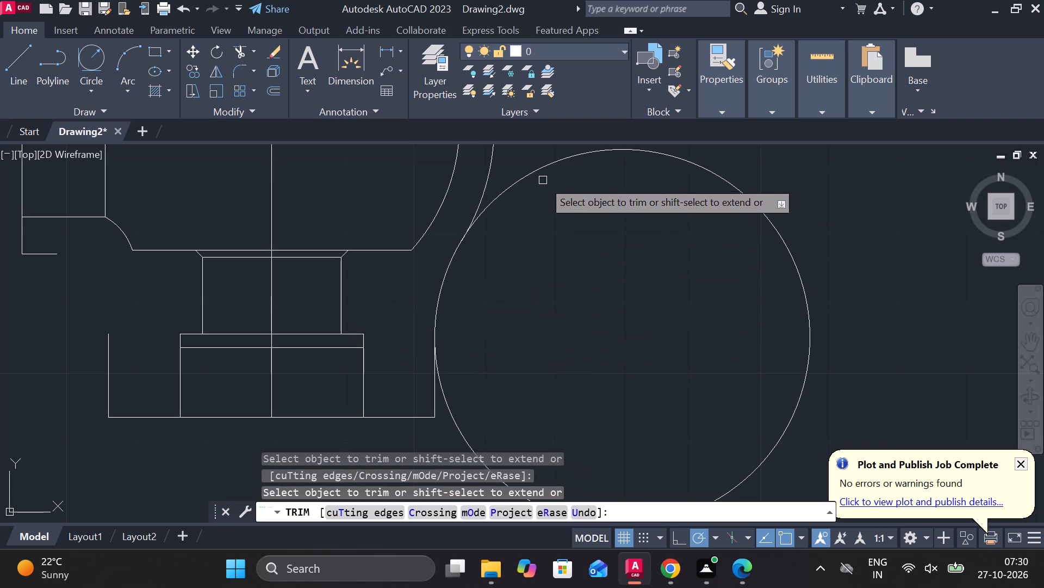
pyautogui.click(539, 178)
pyautogui.click(529, 170)
pyautogui.scroll(-2, 560, 285)
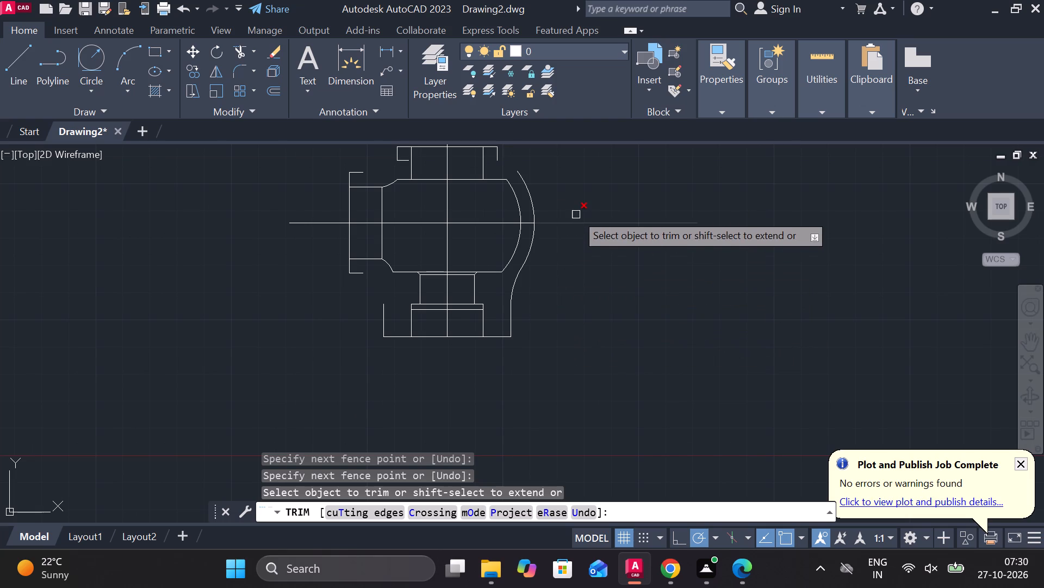
pyautogui.scroll(2, 549, 181)
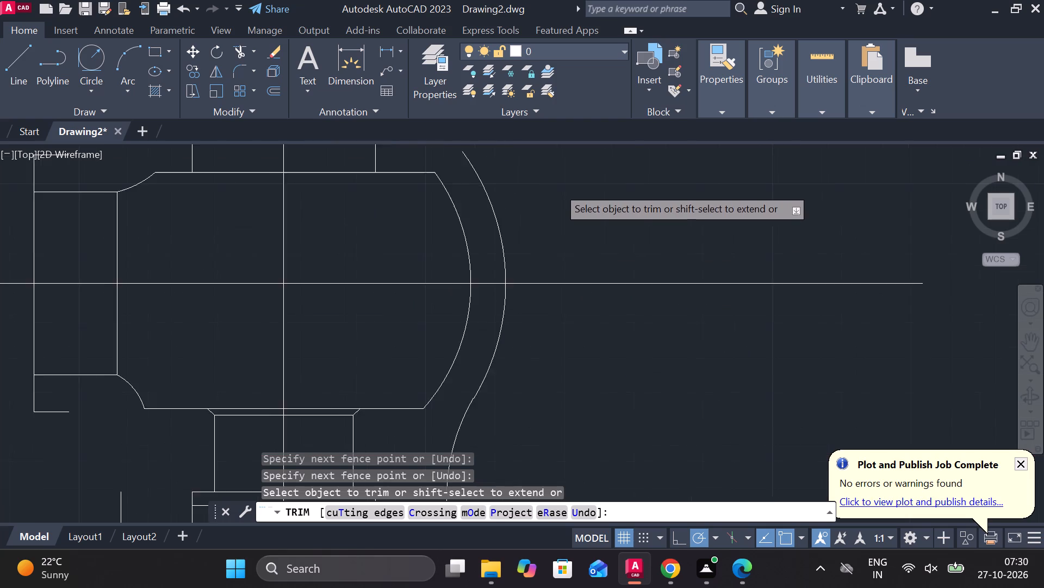
pyautogui.moveTo(557, 187); pyautogui.dragTo(546, 265, button='middle')
pyautogui.press('Escape')
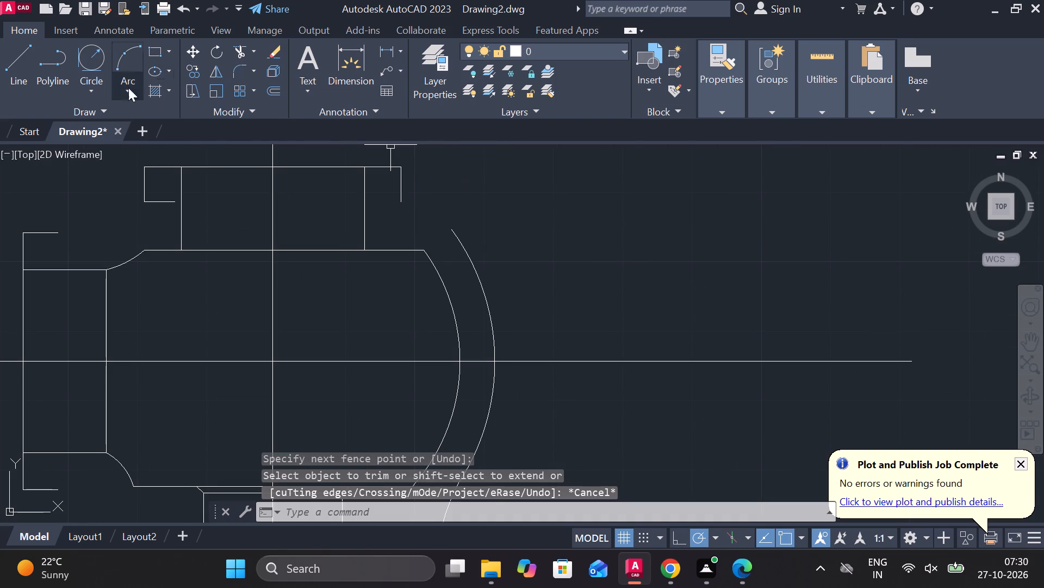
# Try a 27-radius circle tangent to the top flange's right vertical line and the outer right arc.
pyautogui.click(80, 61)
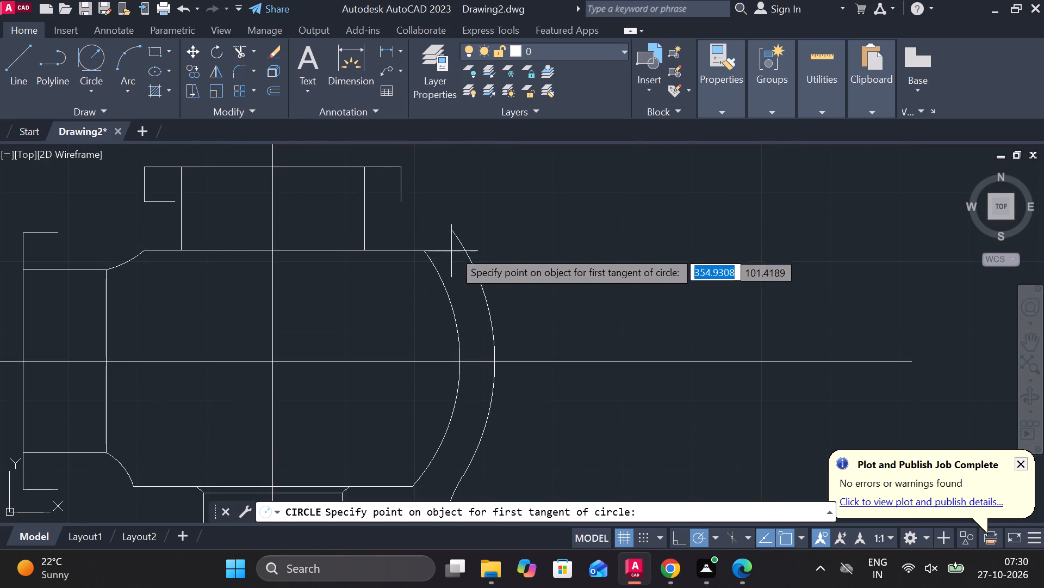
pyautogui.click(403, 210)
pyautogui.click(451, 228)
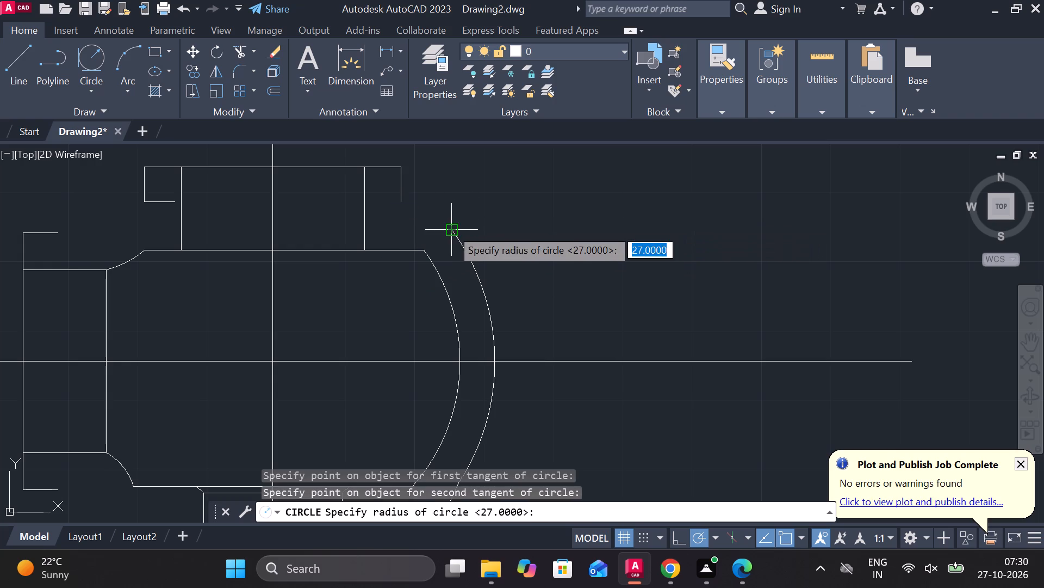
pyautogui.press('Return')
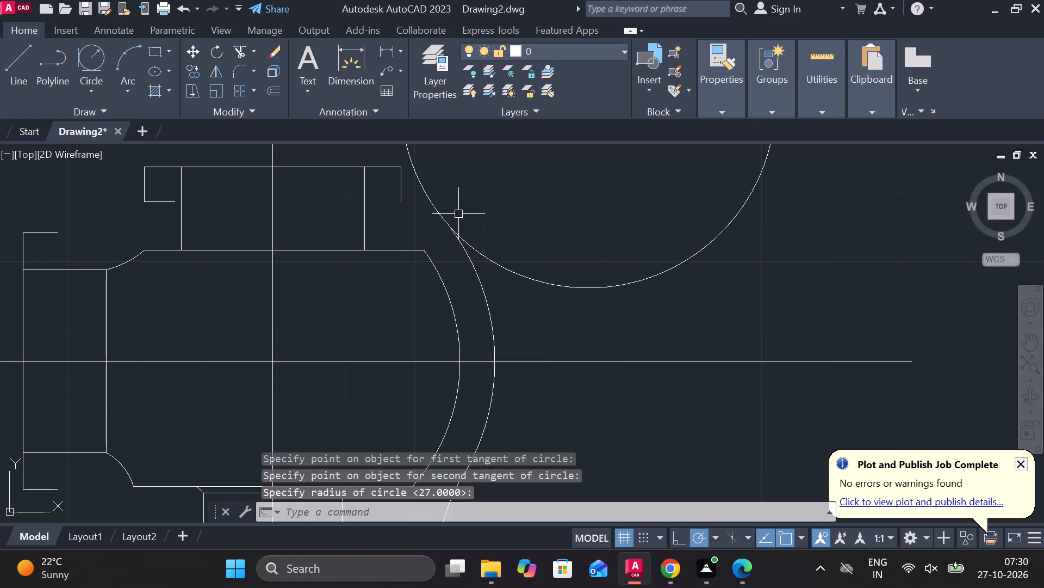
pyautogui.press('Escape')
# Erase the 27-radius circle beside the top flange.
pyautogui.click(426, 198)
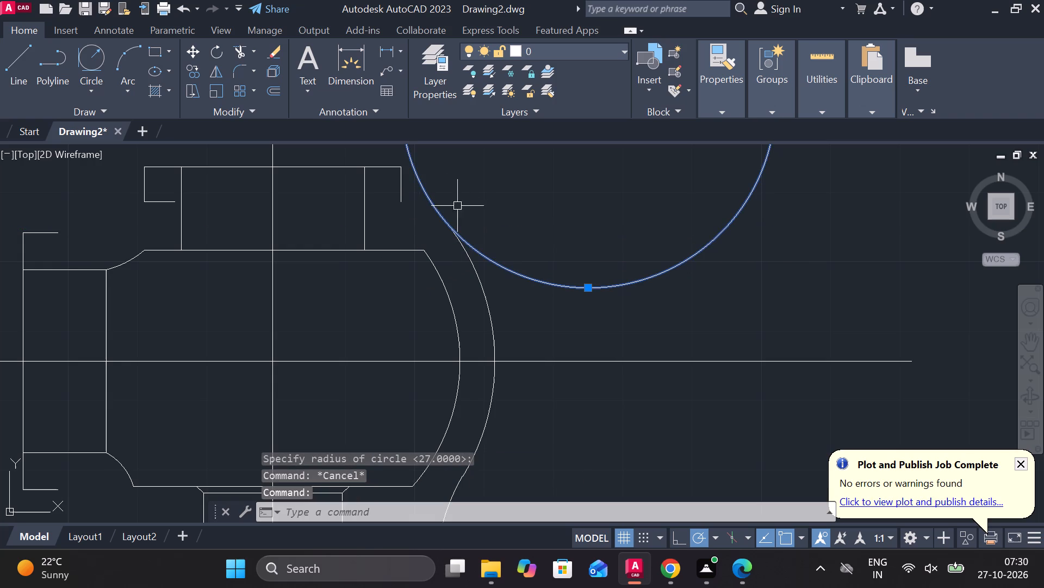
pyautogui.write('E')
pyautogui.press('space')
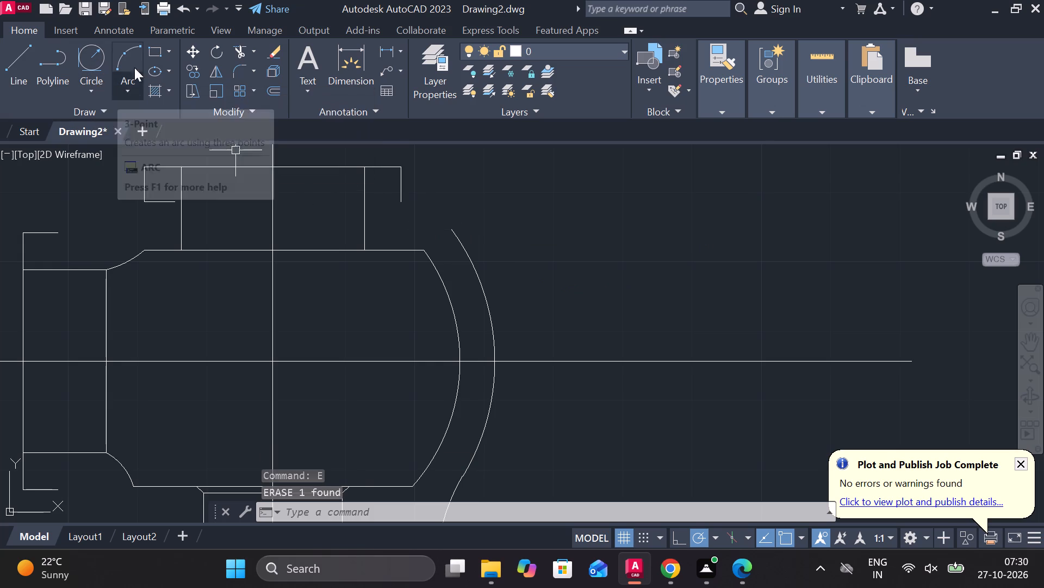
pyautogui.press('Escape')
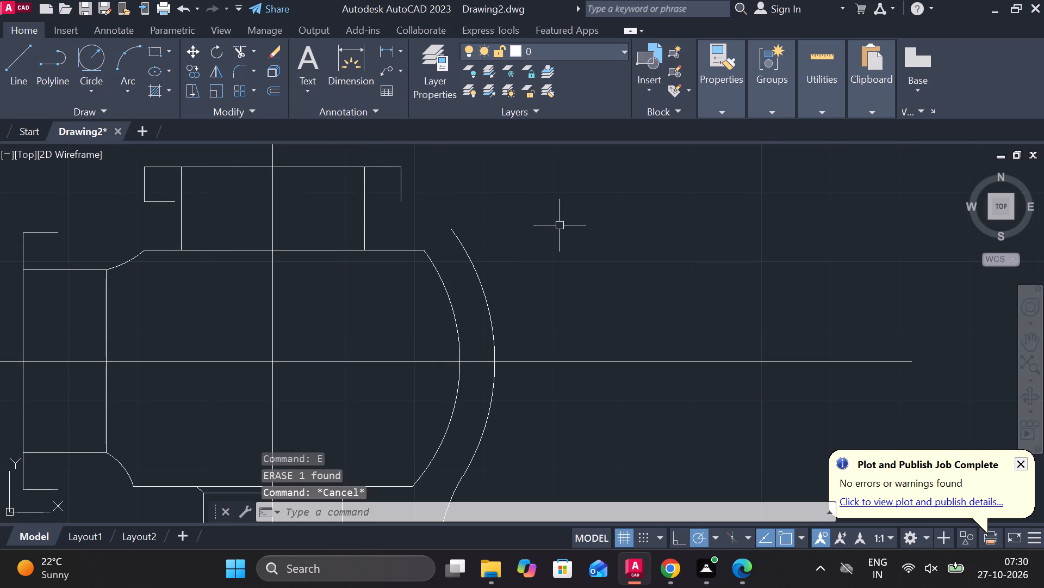
# Blend the outer right arc's upper end to the top flange's right vertical line with tangent continuity.
pyautogui.write('BL')
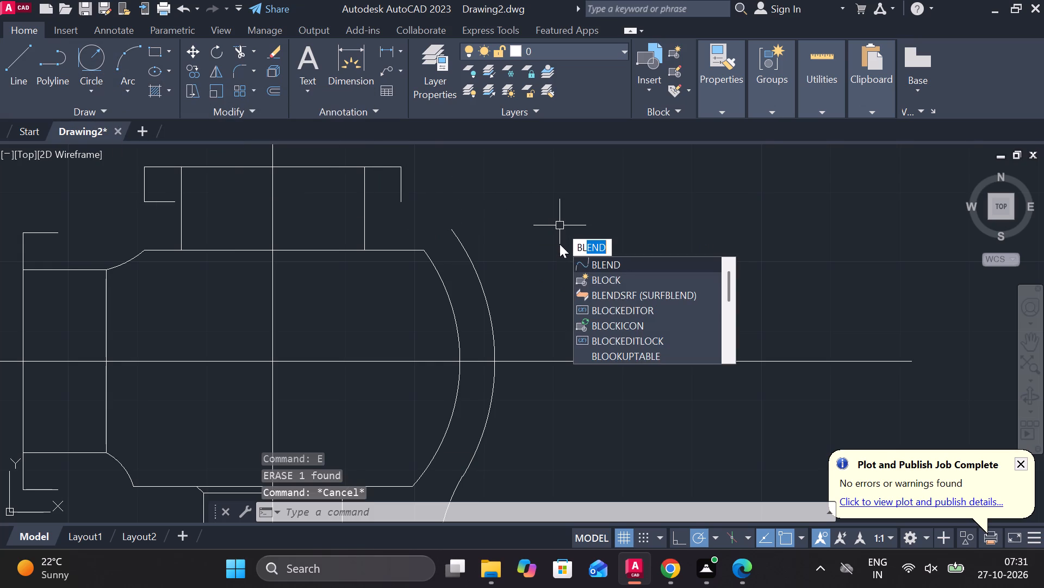
pyautogui.click(580, 260)
pyautogui.click(457, 232)
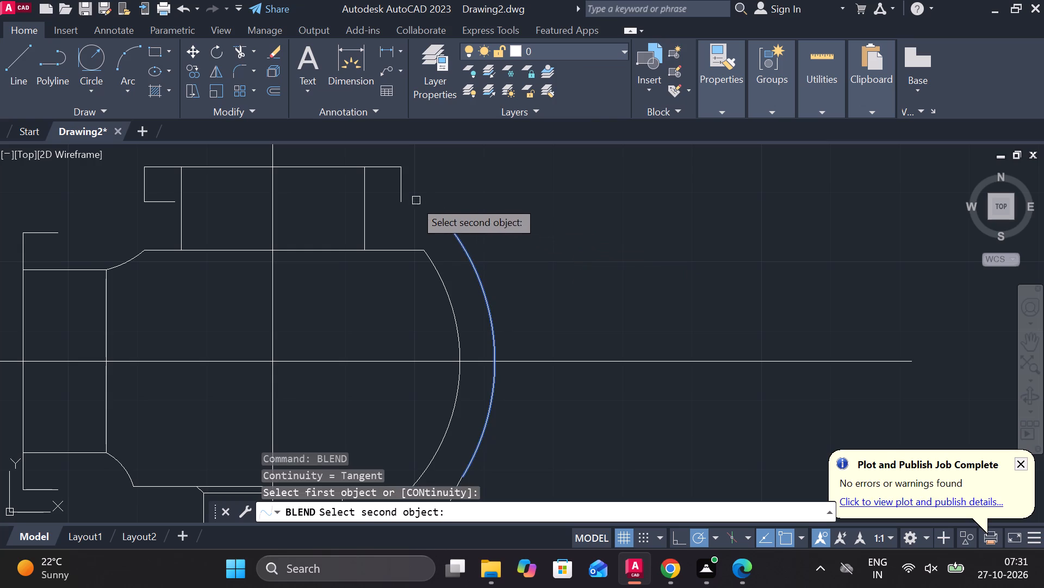
pyautogui.click(399, 189)
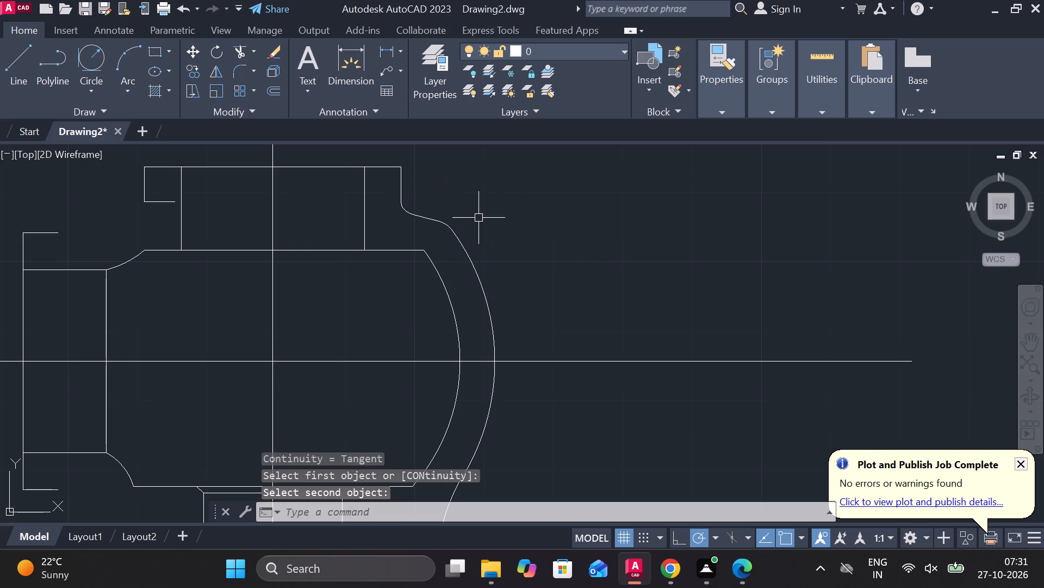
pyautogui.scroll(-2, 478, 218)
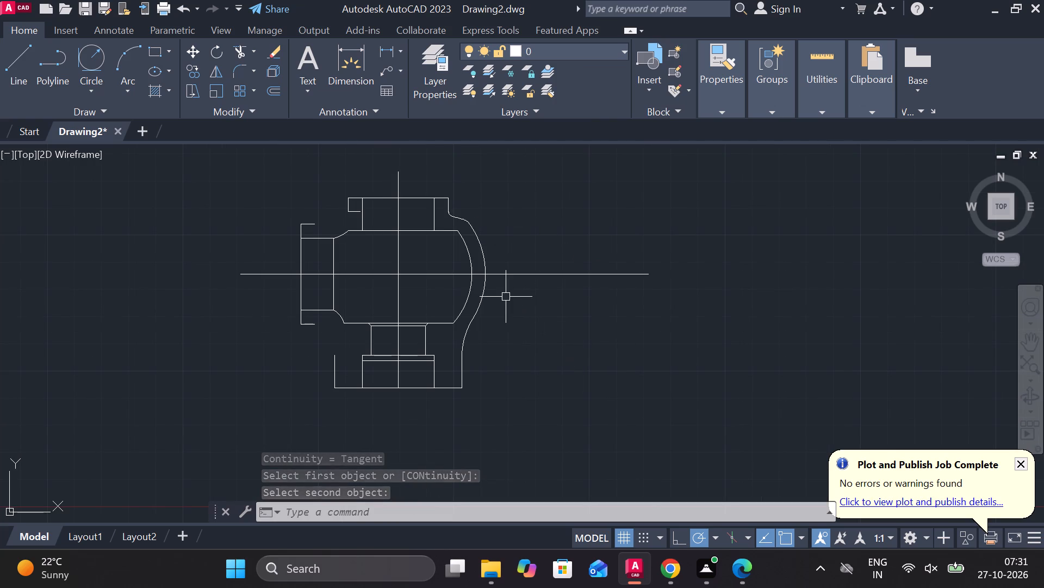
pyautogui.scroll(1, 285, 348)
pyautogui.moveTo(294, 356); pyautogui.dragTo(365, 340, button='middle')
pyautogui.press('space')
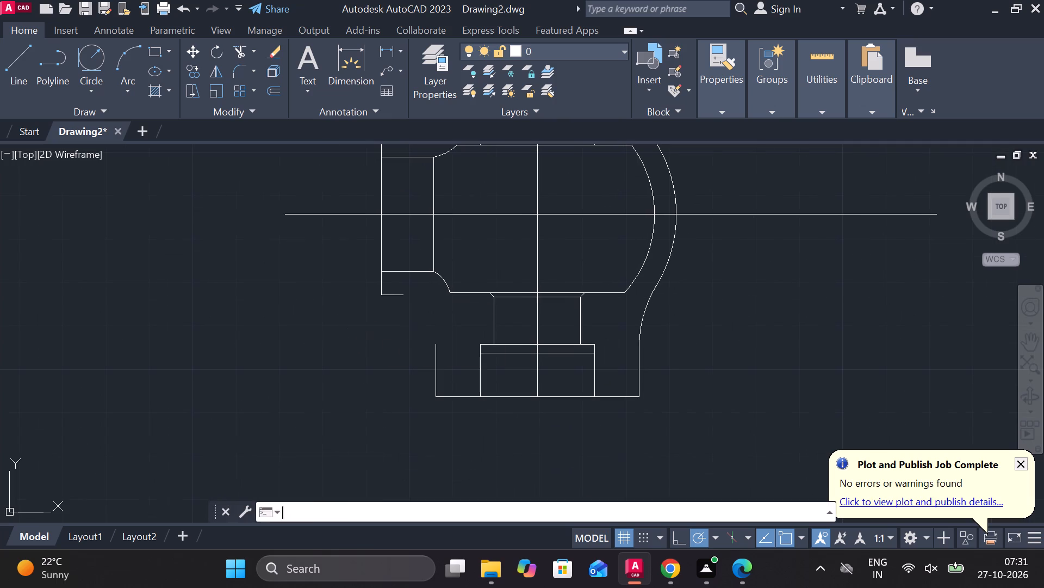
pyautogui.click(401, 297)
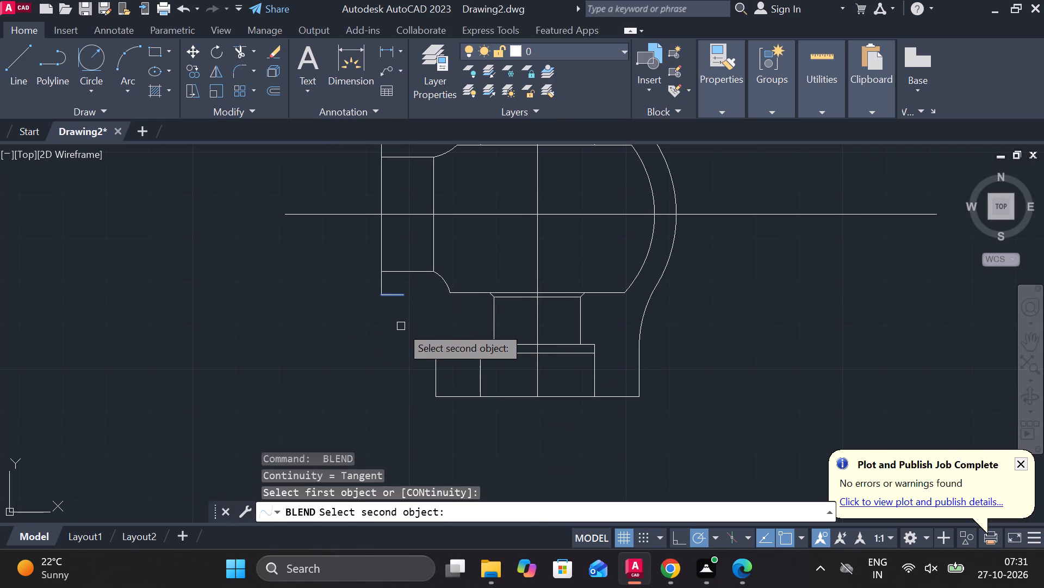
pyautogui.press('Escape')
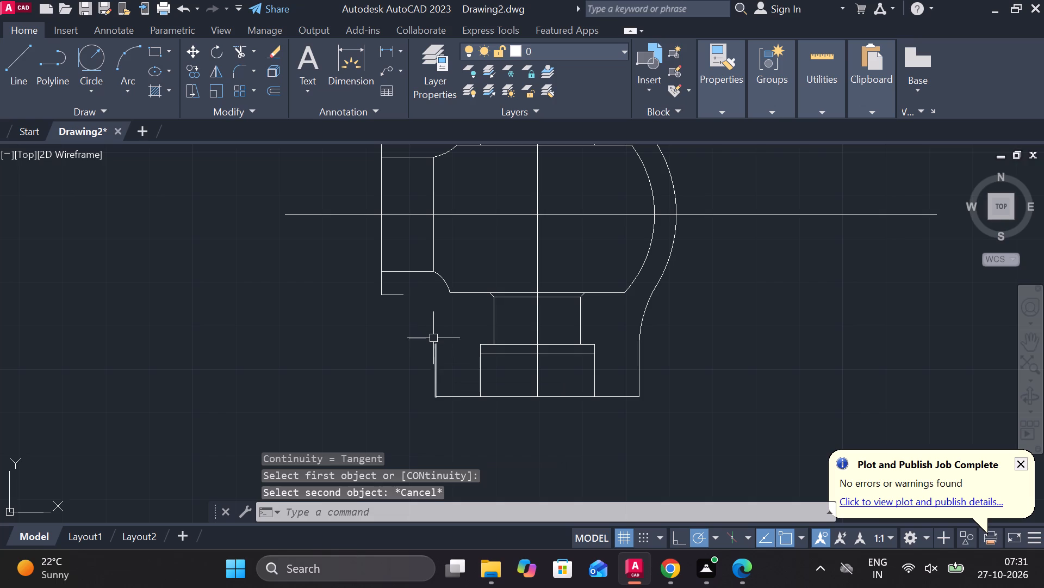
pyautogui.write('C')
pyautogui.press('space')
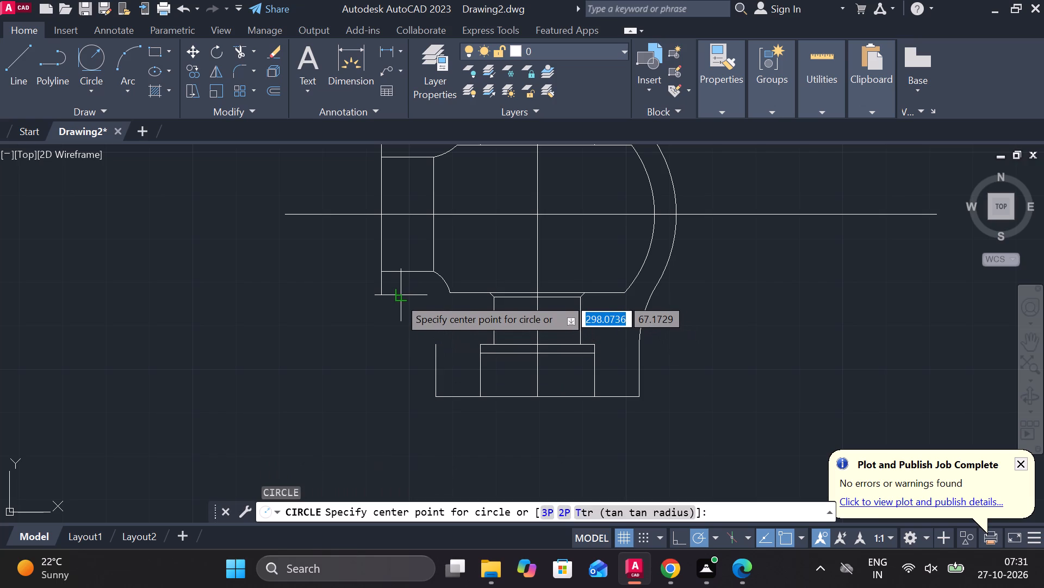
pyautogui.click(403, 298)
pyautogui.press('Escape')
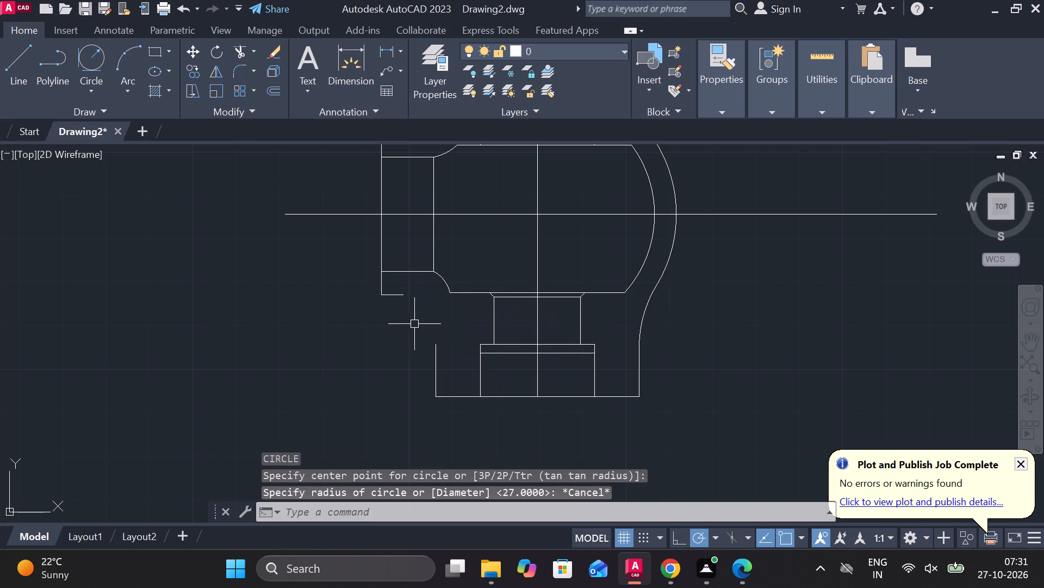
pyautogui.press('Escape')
# Draw a sloped line from the top of the base's left wall to the free end of the left port's short lower edge.
pyautogui.write('L')
pyautogui.press('space')
pyautogui.click(434, 342)
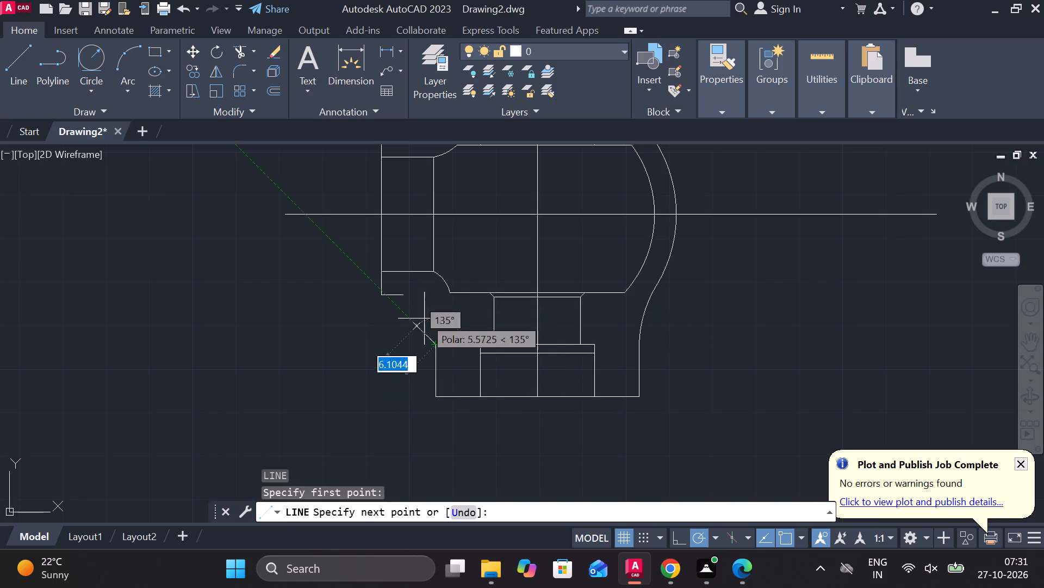
pyautogui.click(399, 294)
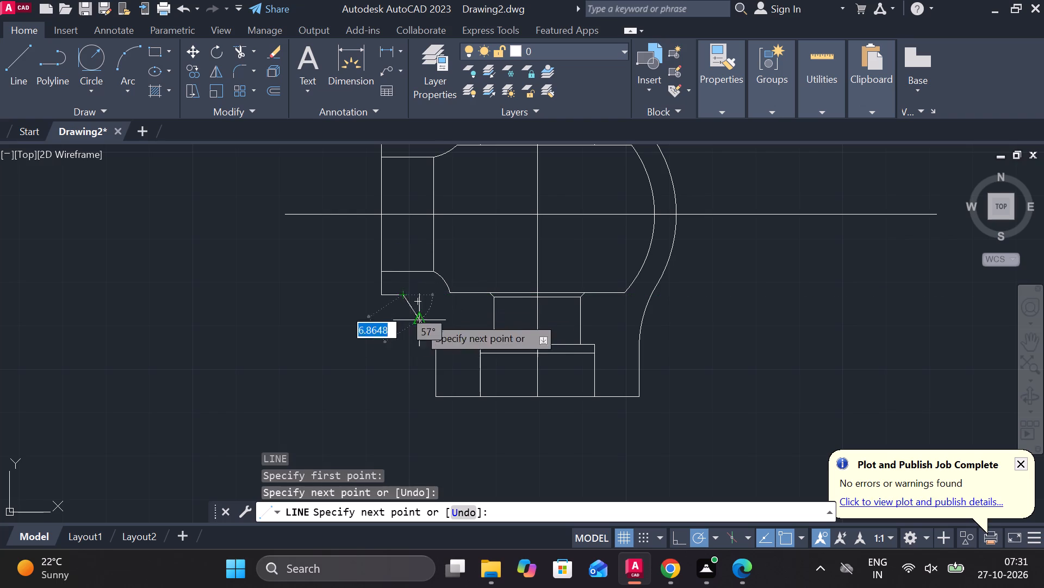
pyautogui.press('Escape')
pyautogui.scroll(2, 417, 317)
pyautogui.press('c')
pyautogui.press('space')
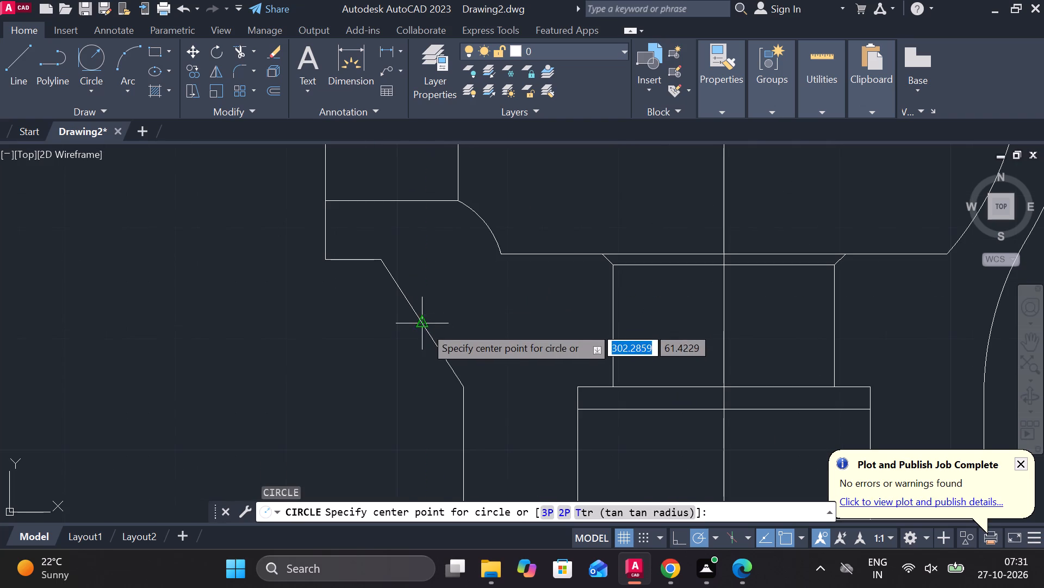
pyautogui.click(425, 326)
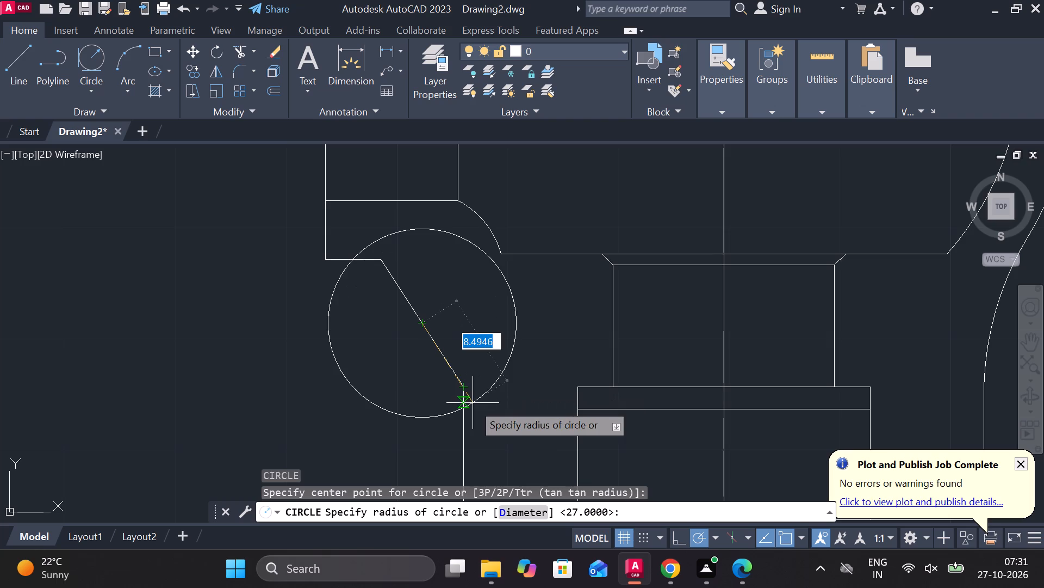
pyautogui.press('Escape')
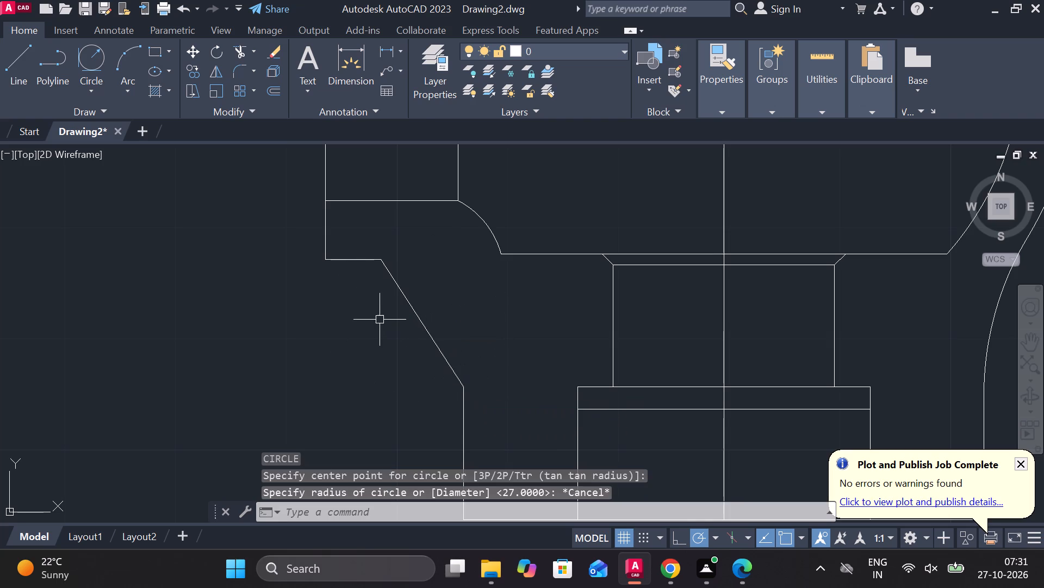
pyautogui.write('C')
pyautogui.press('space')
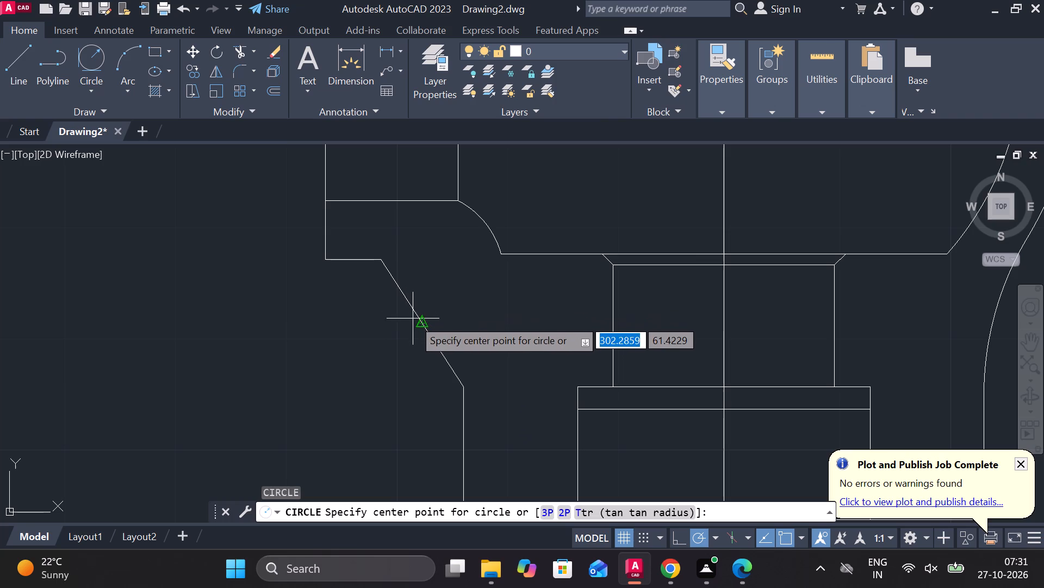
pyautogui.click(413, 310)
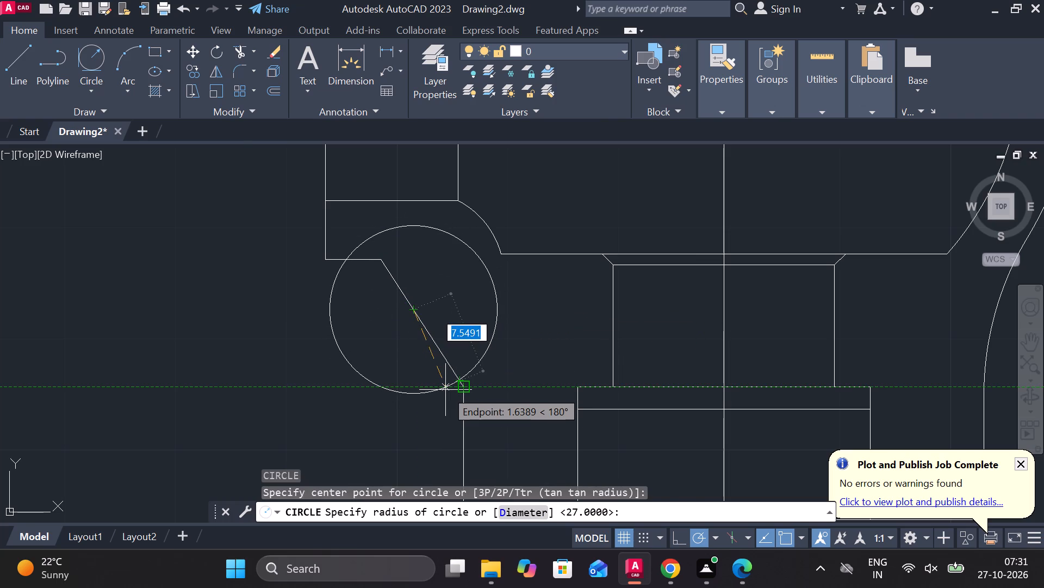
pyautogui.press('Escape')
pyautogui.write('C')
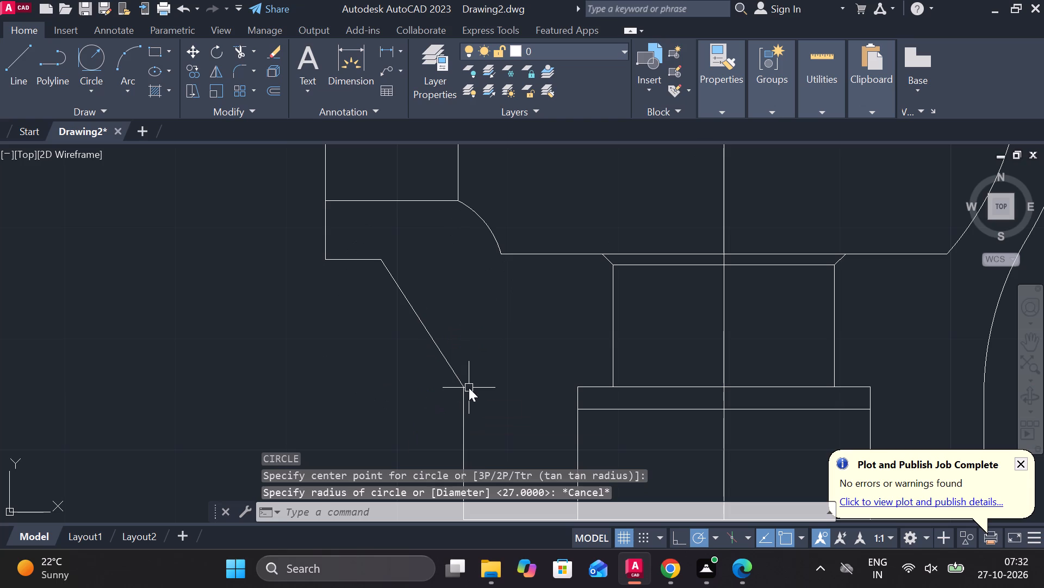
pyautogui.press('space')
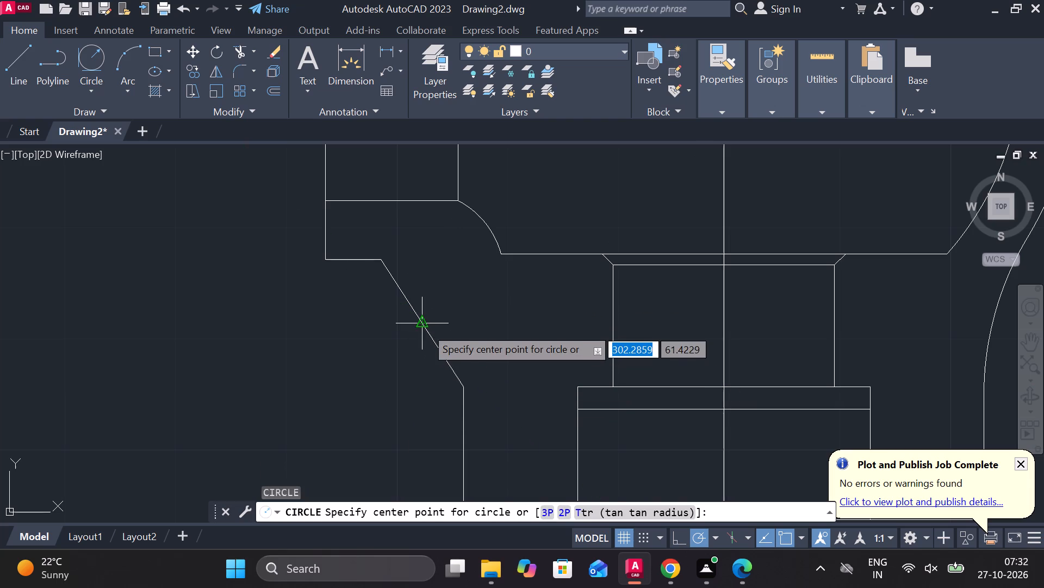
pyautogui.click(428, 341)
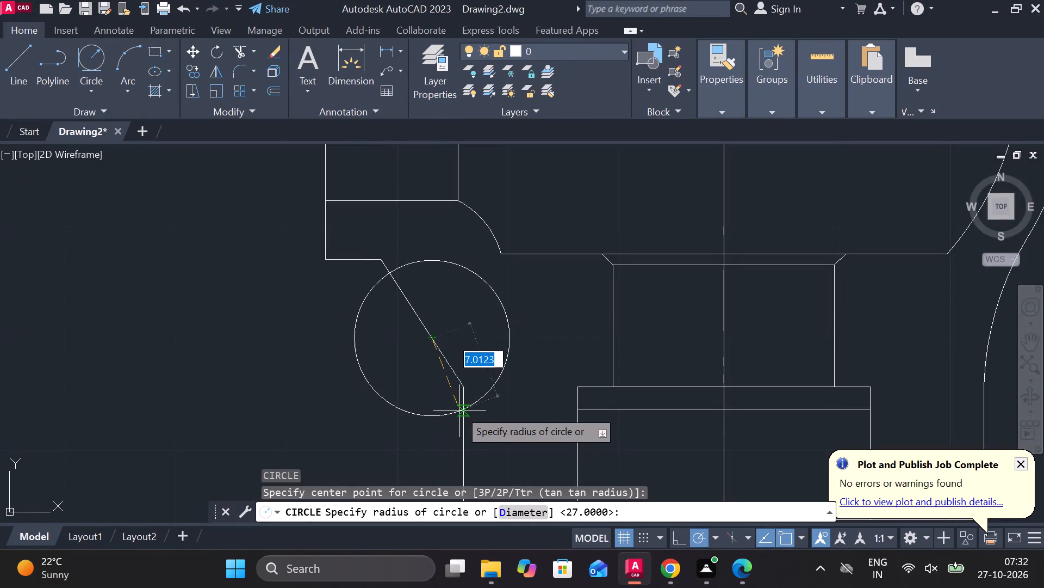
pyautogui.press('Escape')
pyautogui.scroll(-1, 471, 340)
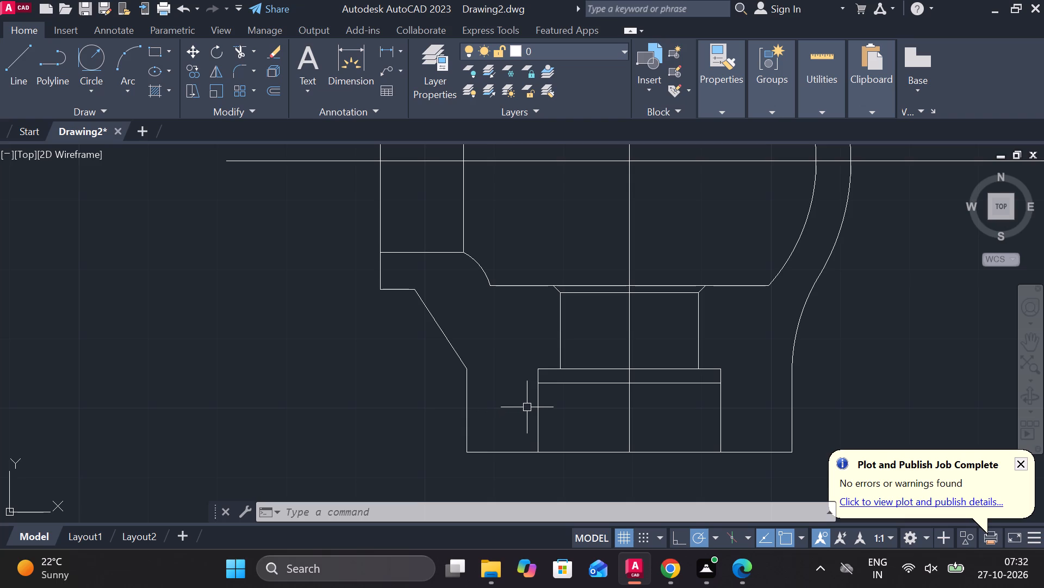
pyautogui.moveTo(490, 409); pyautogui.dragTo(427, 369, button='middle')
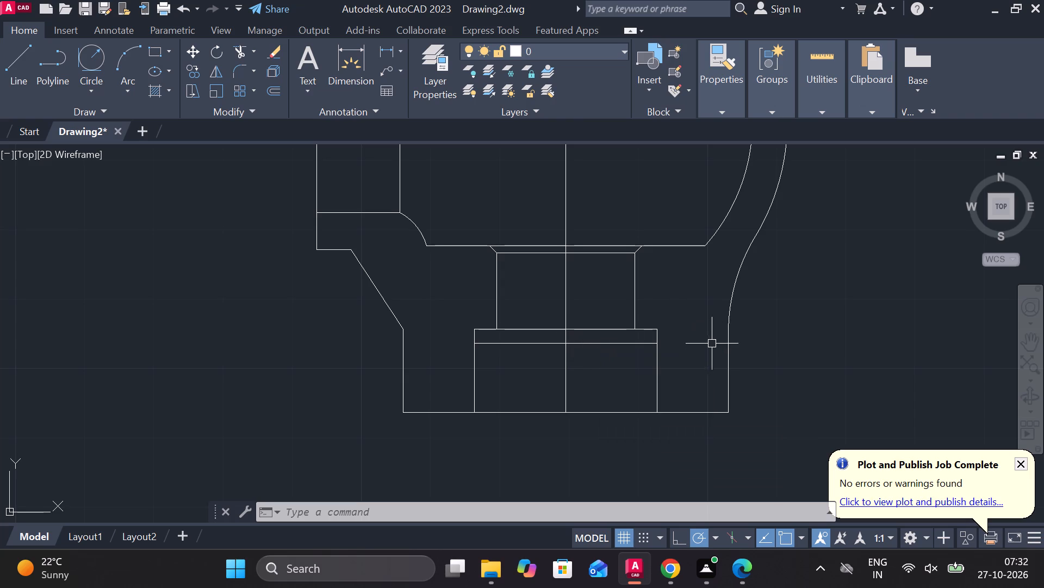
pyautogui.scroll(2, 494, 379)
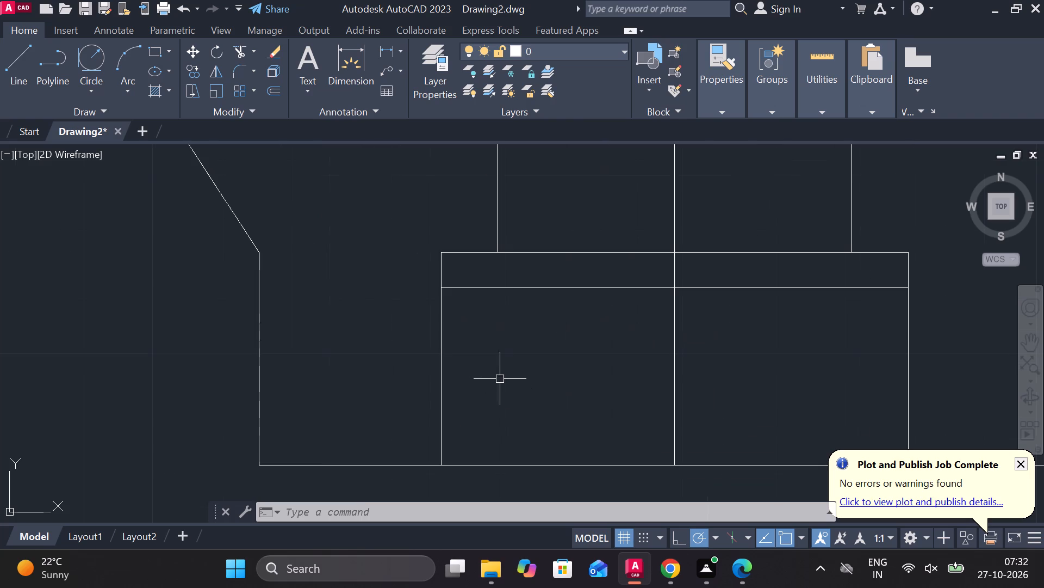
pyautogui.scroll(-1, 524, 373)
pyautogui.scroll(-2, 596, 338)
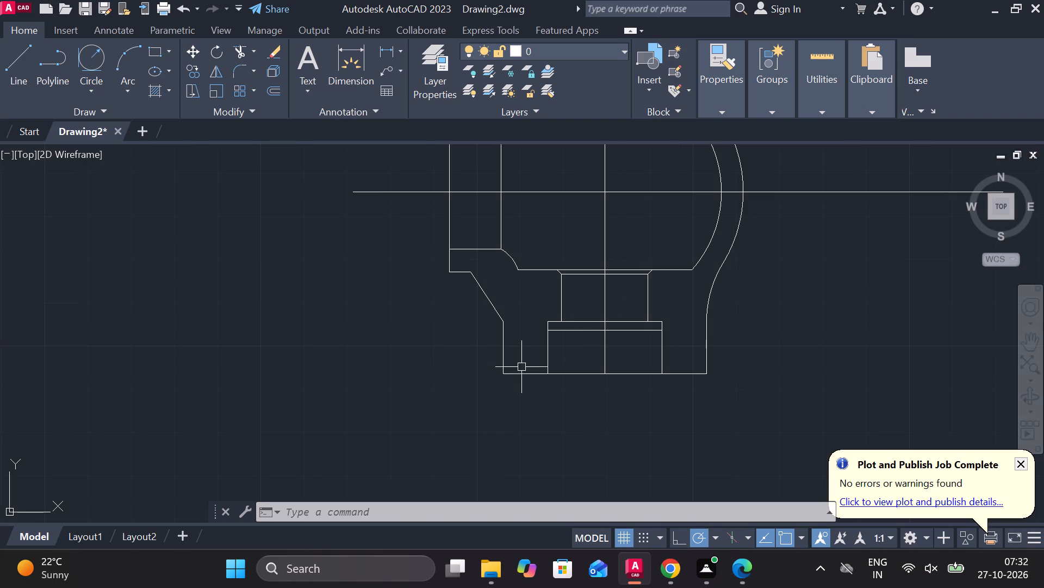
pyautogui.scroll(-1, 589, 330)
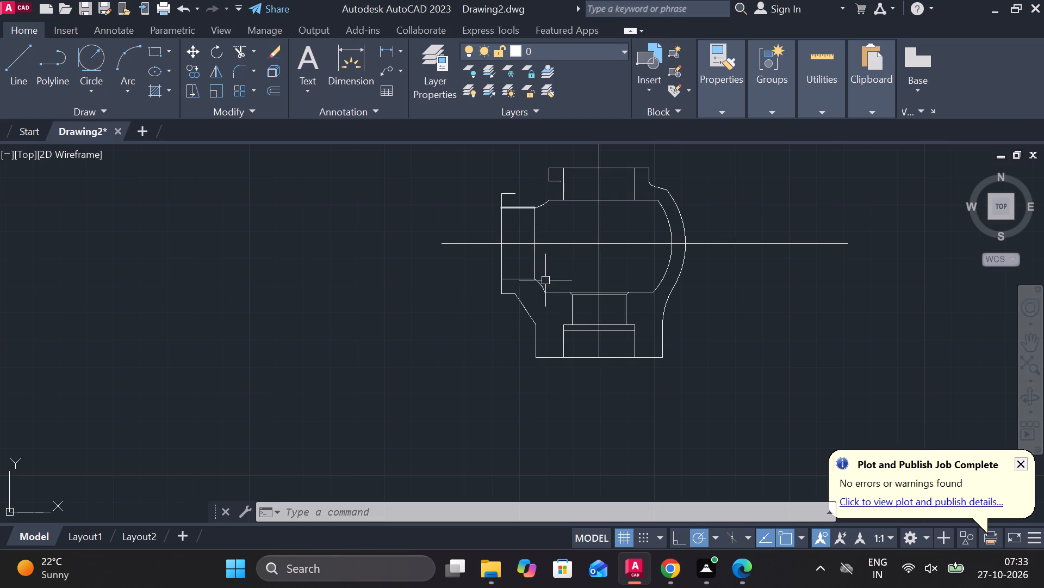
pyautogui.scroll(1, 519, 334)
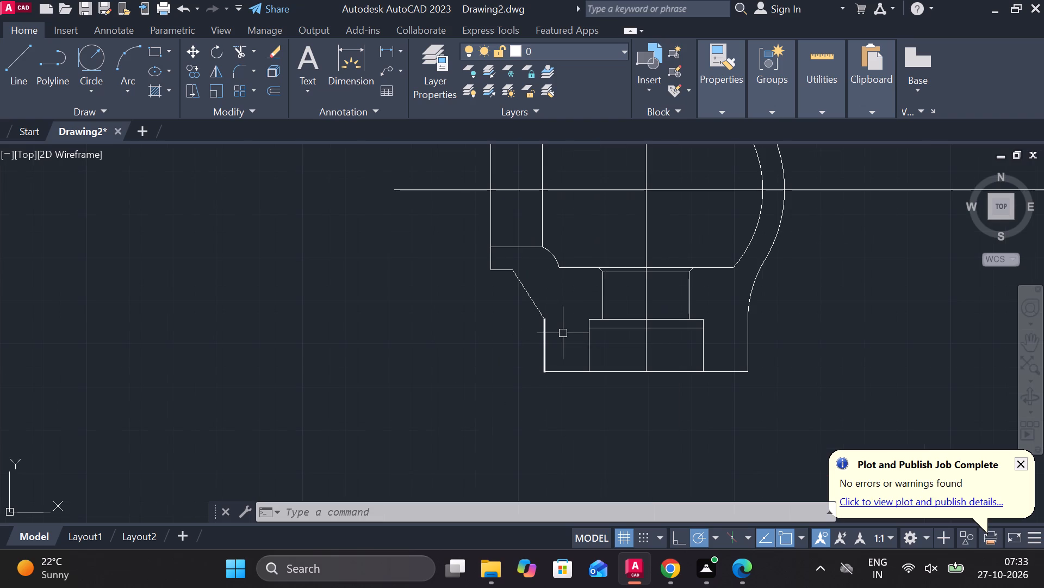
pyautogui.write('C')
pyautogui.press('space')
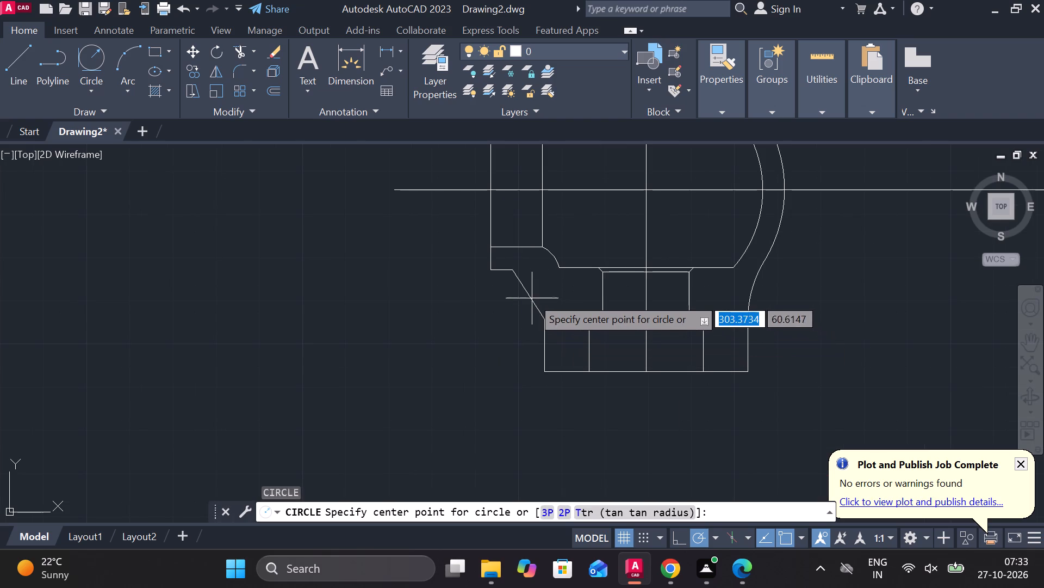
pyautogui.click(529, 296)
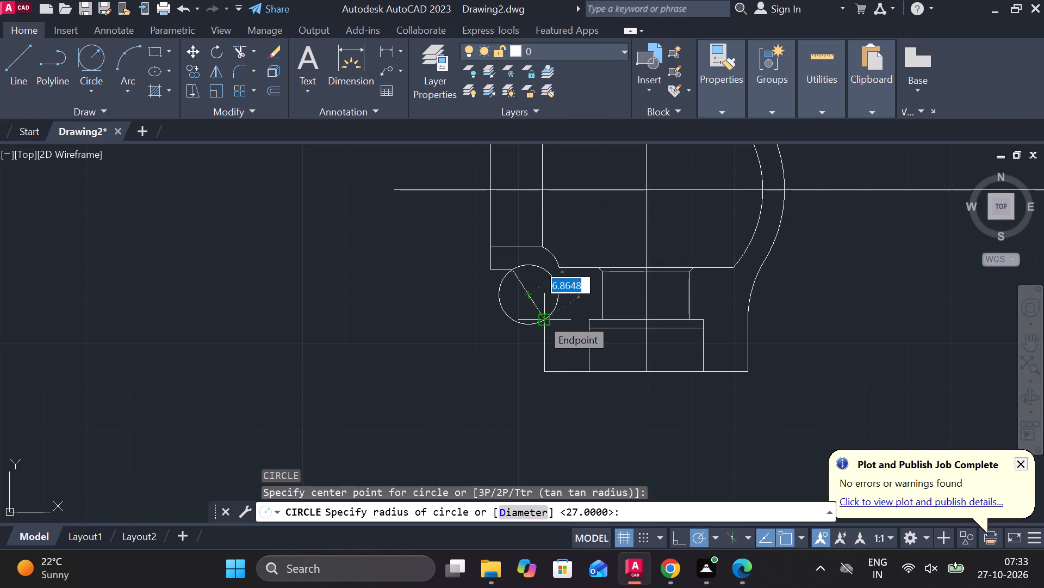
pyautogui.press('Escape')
# Erase the small arc joining the left port's lower inner corner to the body's bottom line.
pyautogui.scroll(1, 561, 292)
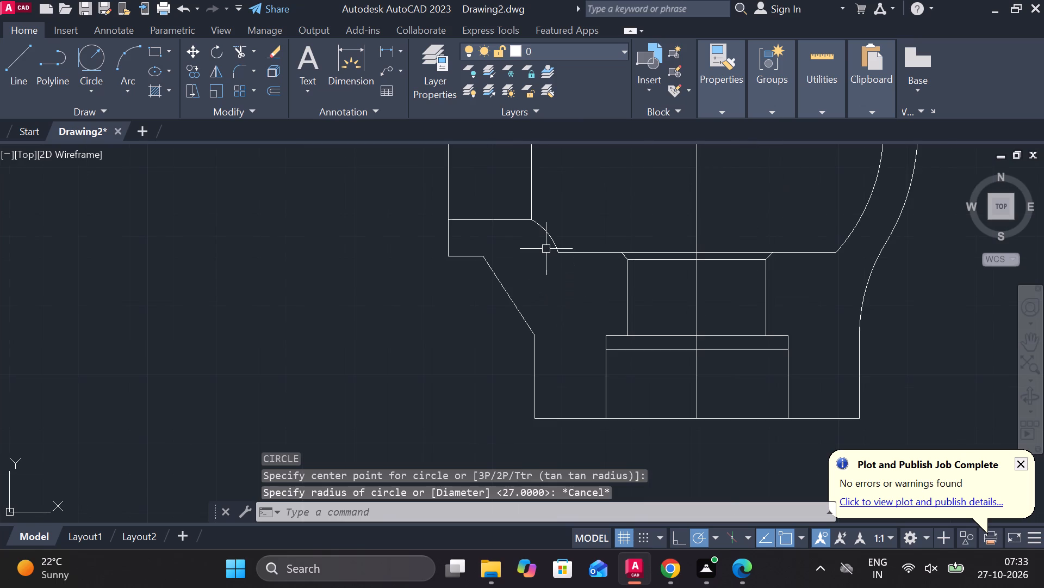
pyautogui.click(551, 235)
pyautogui.write('E')
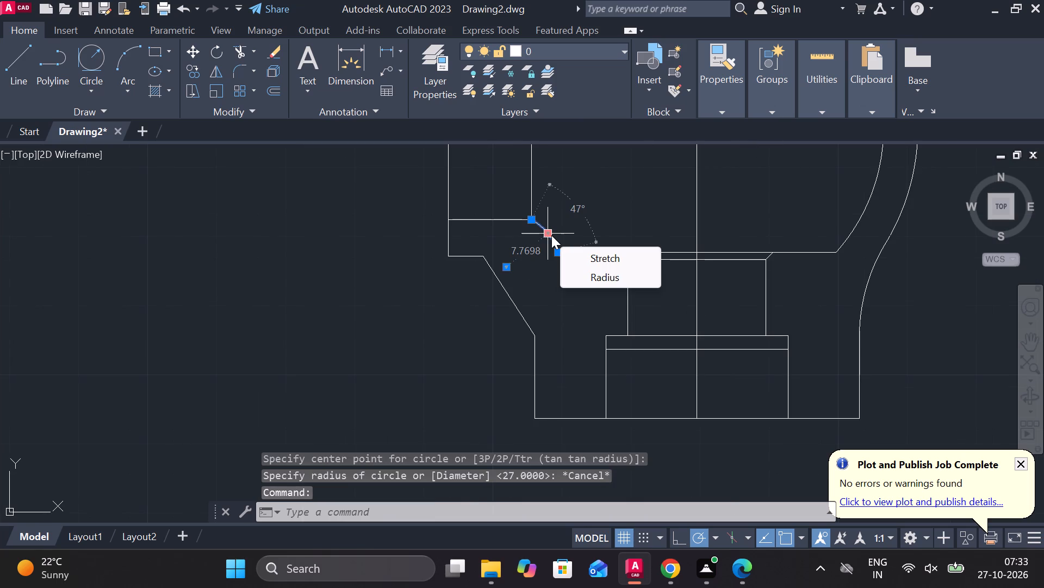
pyautogui.press('space')
pyautogui.press('space')
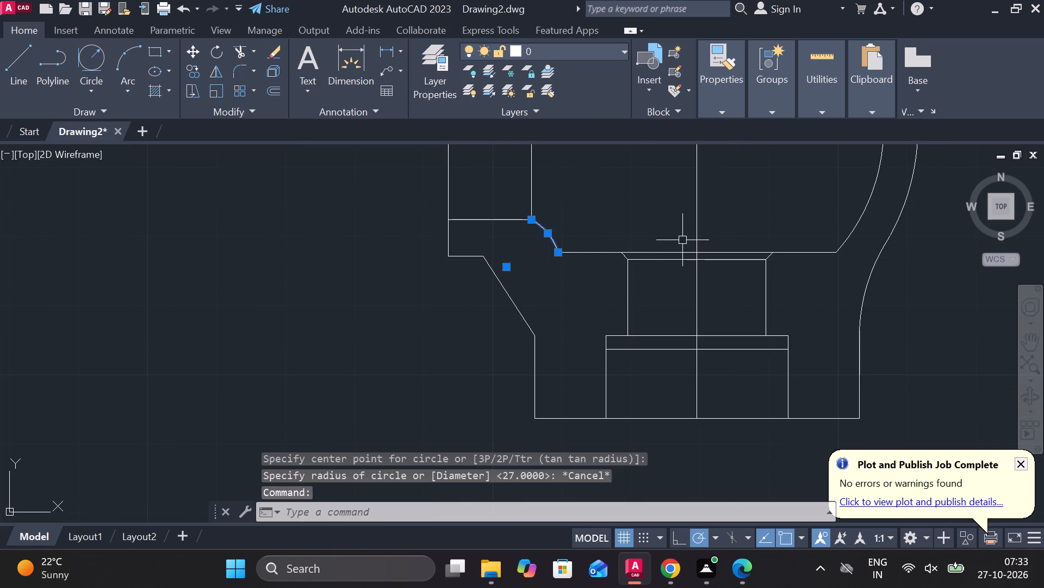
pyautogui.write('E')
pyautogui.press('space')
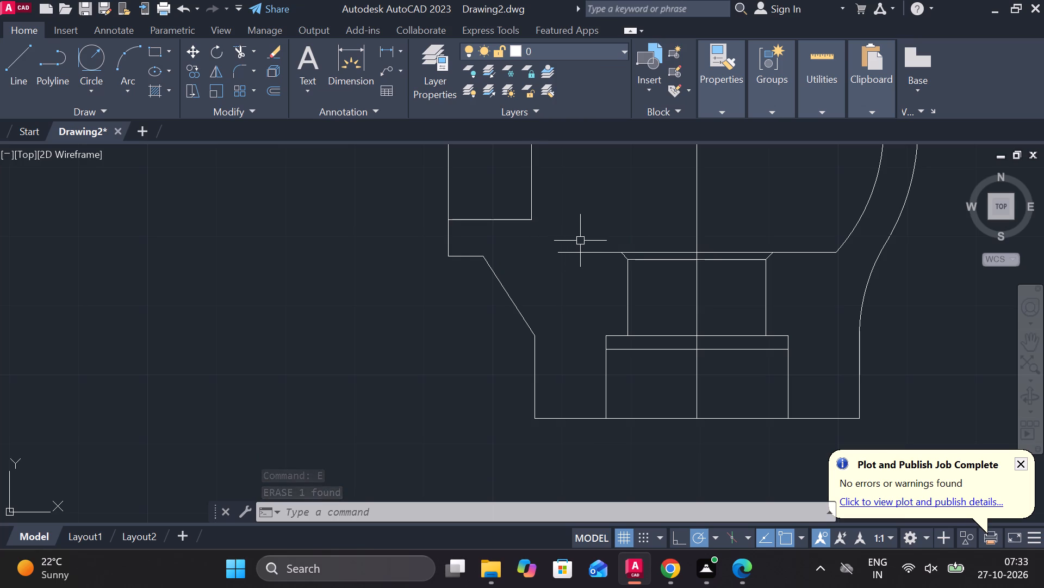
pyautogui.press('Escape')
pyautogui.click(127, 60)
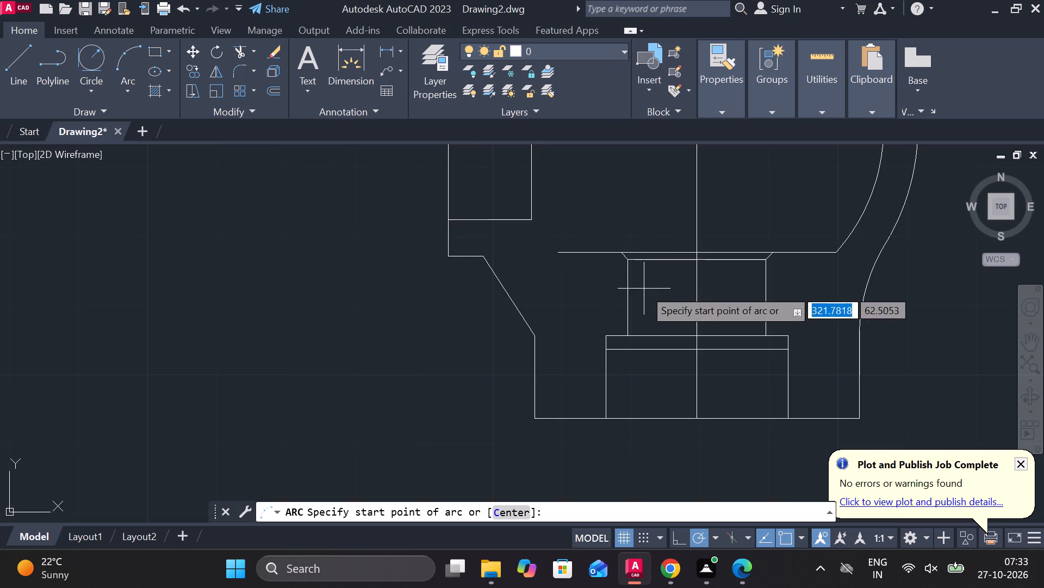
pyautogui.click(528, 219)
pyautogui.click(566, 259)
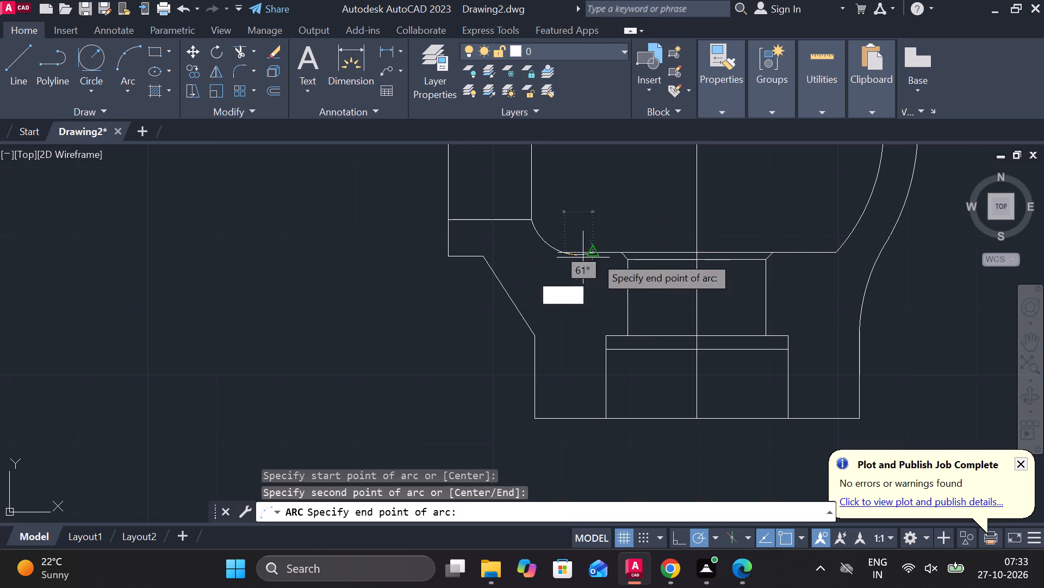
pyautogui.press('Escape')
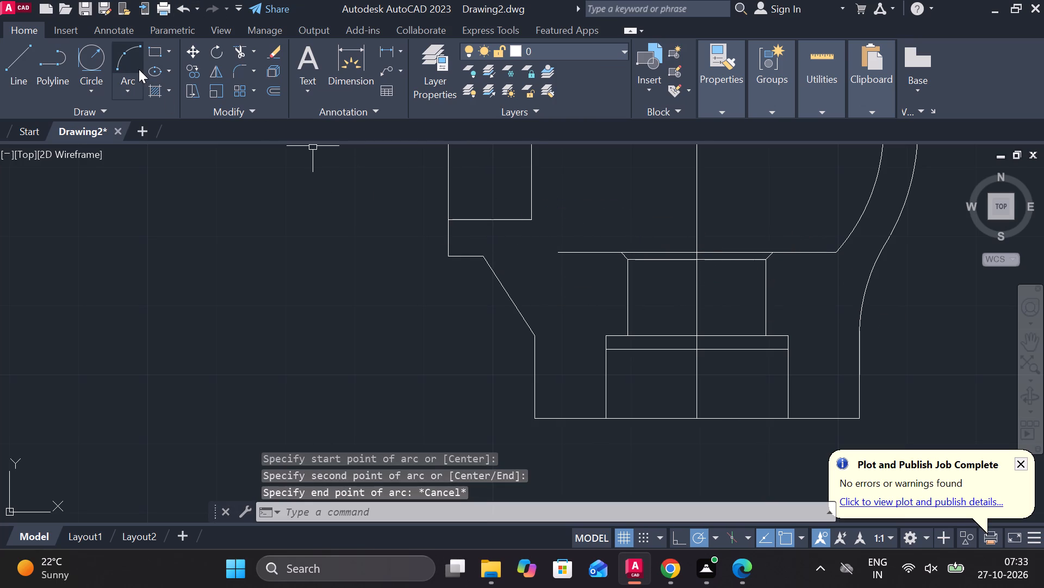
# Draw a three-point arc from the left port's lower inner corner through the body bottom line's left end, ending about 3.26 units below it.
pyautogui.click(140, 50)
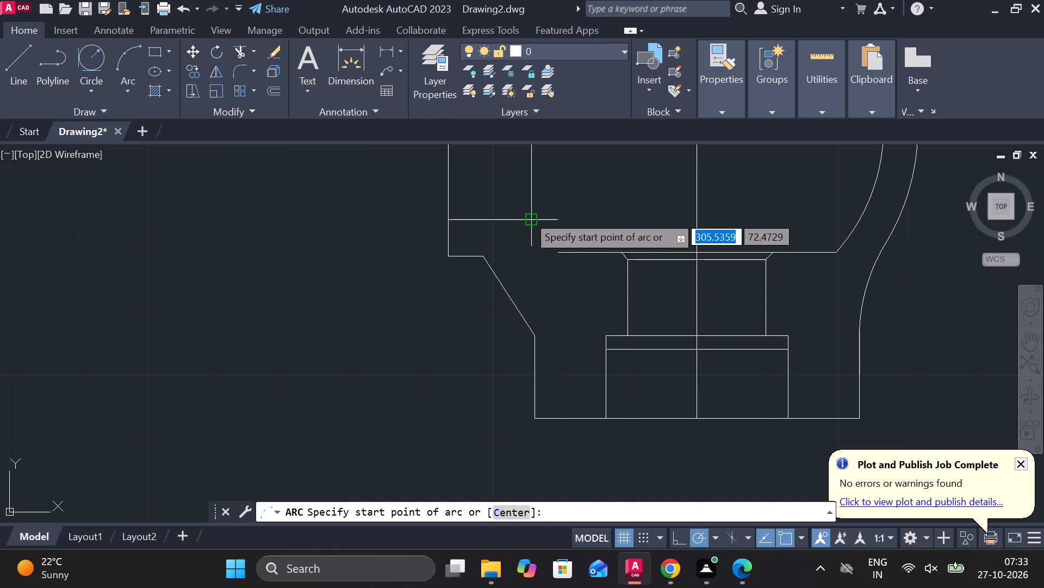
pyautogui.click(527, 215)
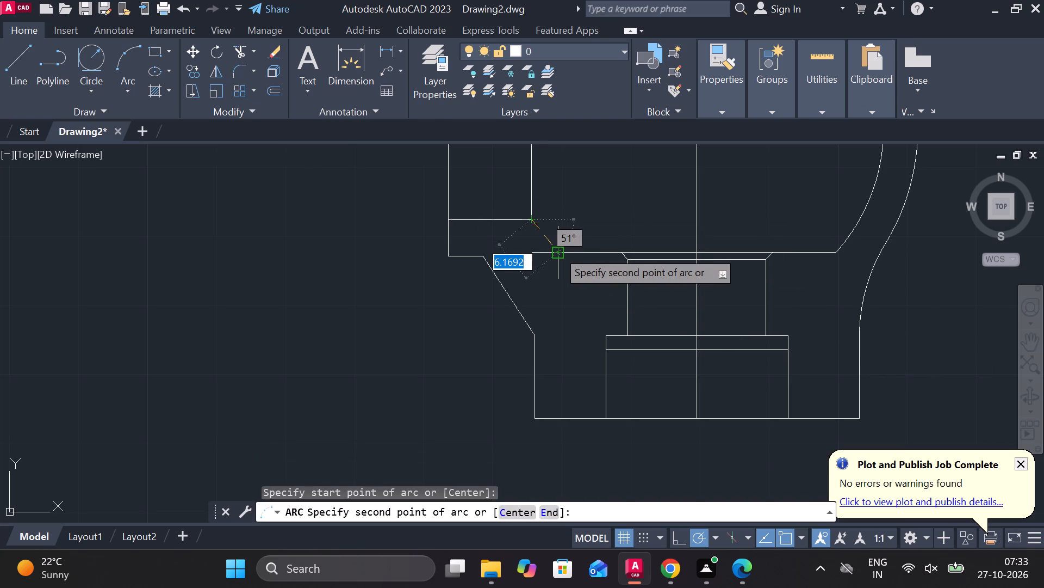
pyautogui.scroll(3, 562, 252)
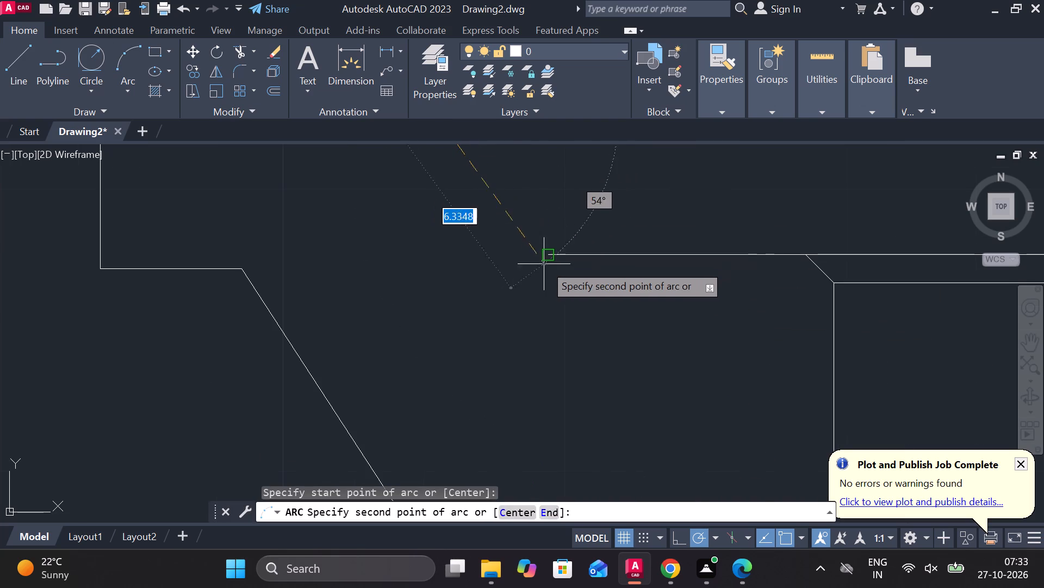
pyautogui.click(552, 259)
pyautogui.scroll(-1, 584, 256)
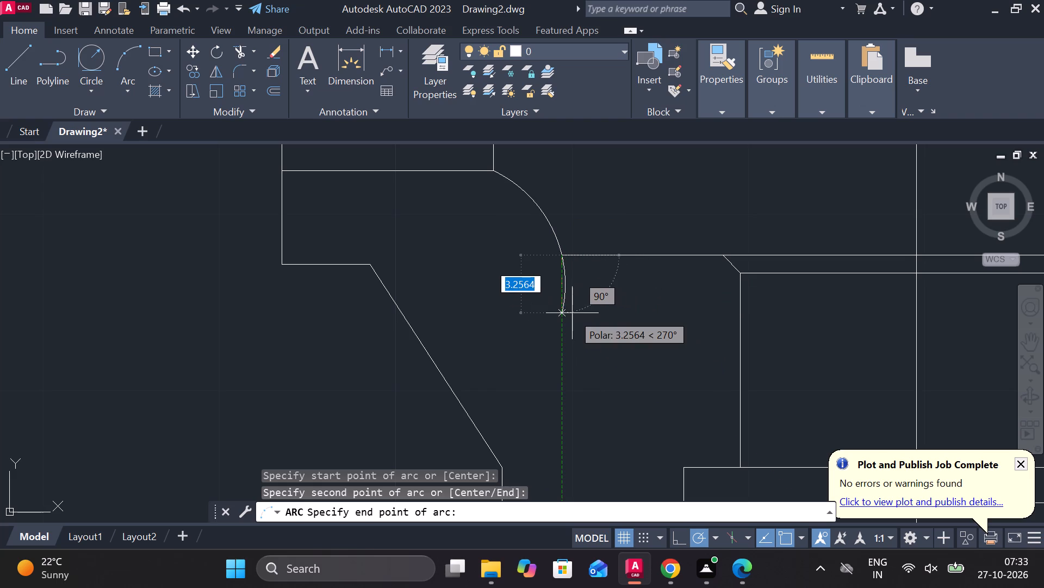
pyautogui.click(572, 313)
pyautogui.press('Escape')
# Trim the new arc's tail below the body's bottom line.
pyautogui.write('TR')
pyautogui.press('space')
pyautogui.click(571, 293)
pyautogui.click(560, 276)
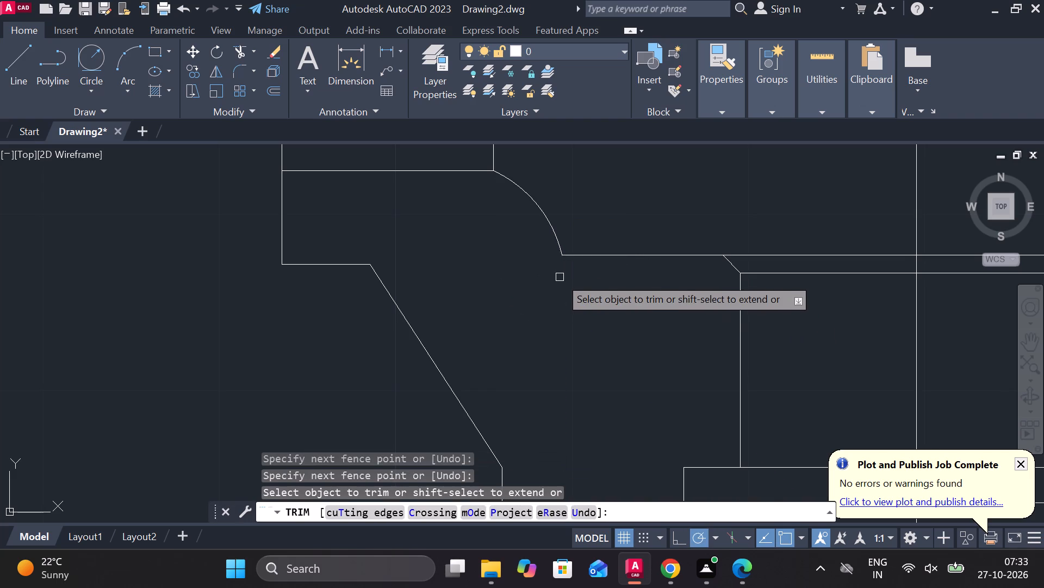
pyautogui.scroll(-2, 564, 289)
pyautogui.press('Escape')
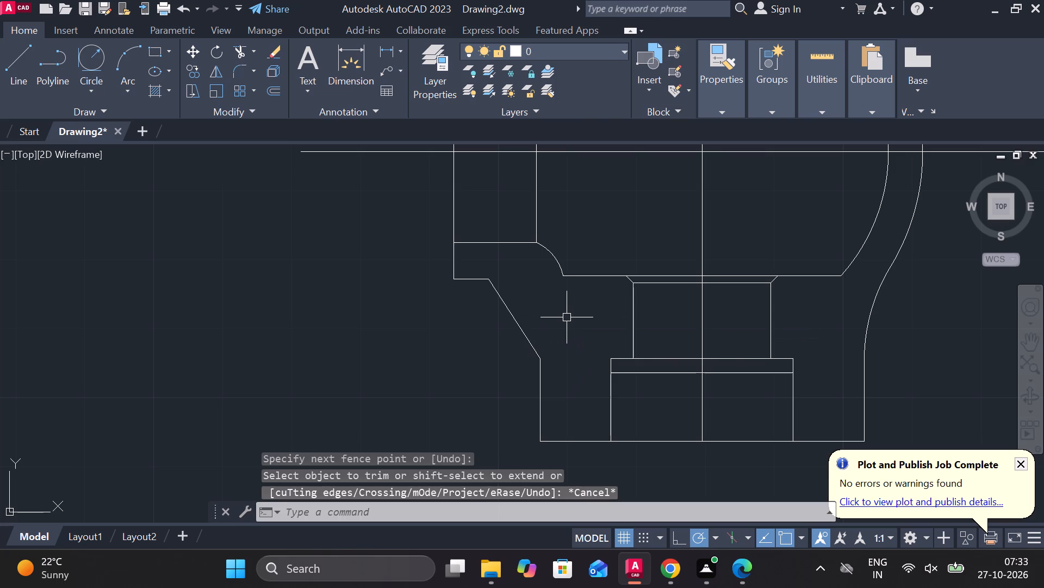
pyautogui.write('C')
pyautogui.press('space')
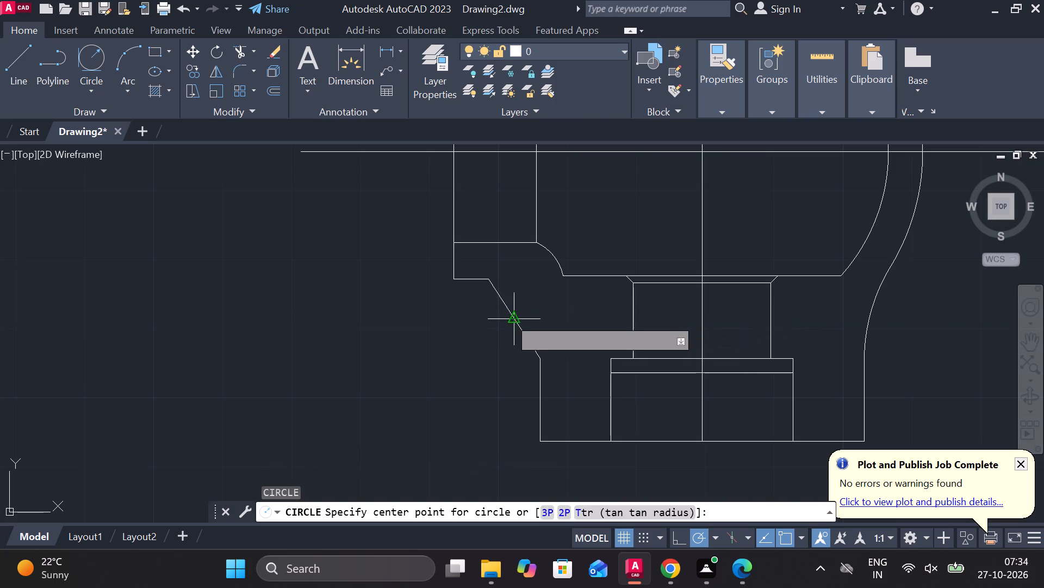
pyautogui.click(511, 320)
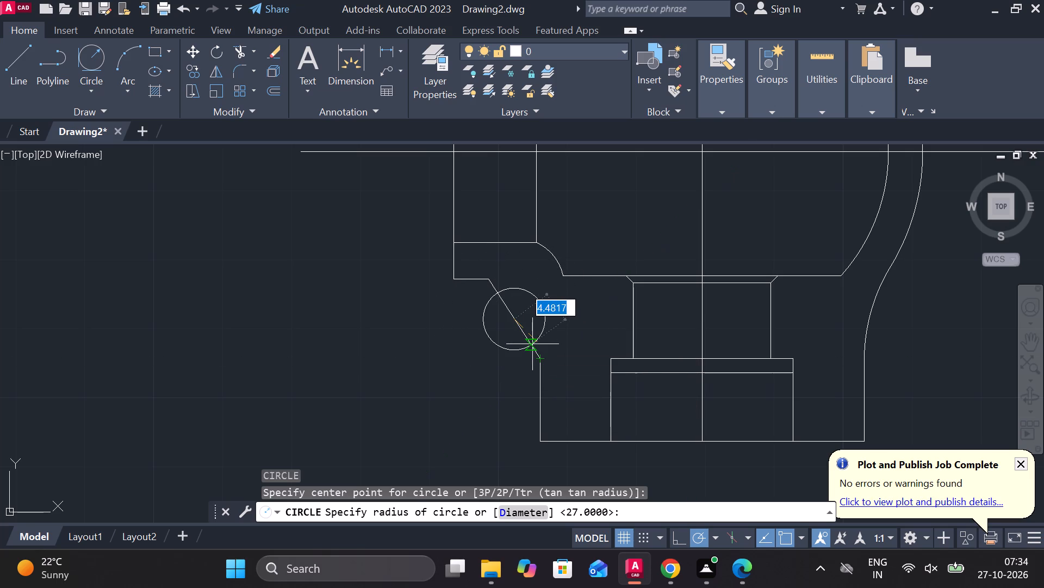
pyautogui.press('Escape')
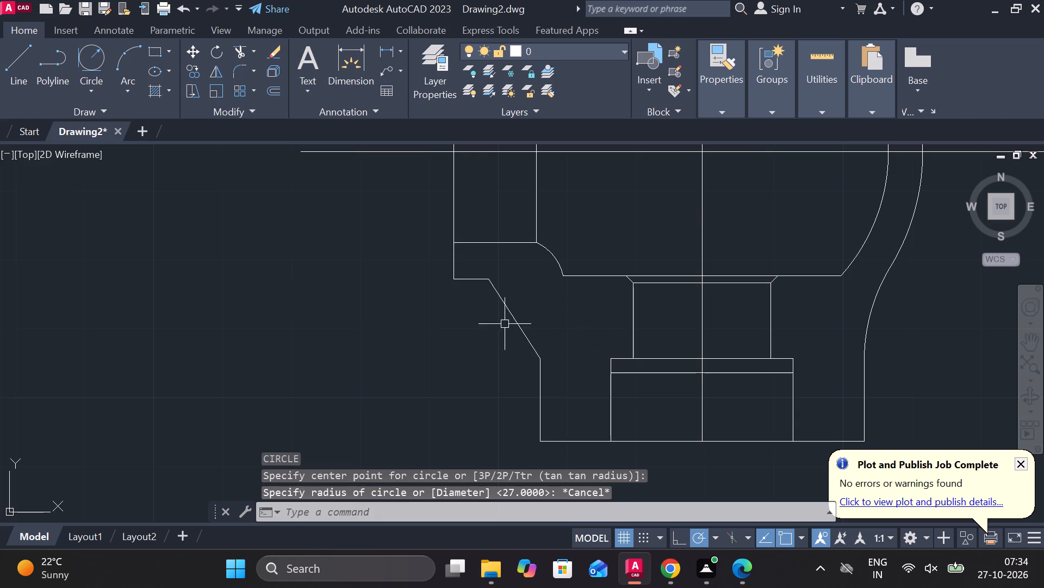
# Erase the sloped line between the left port's short lower edge and the top of the base's left wall.
pyautogui.click(512, 320)
pyautogui.press('e')
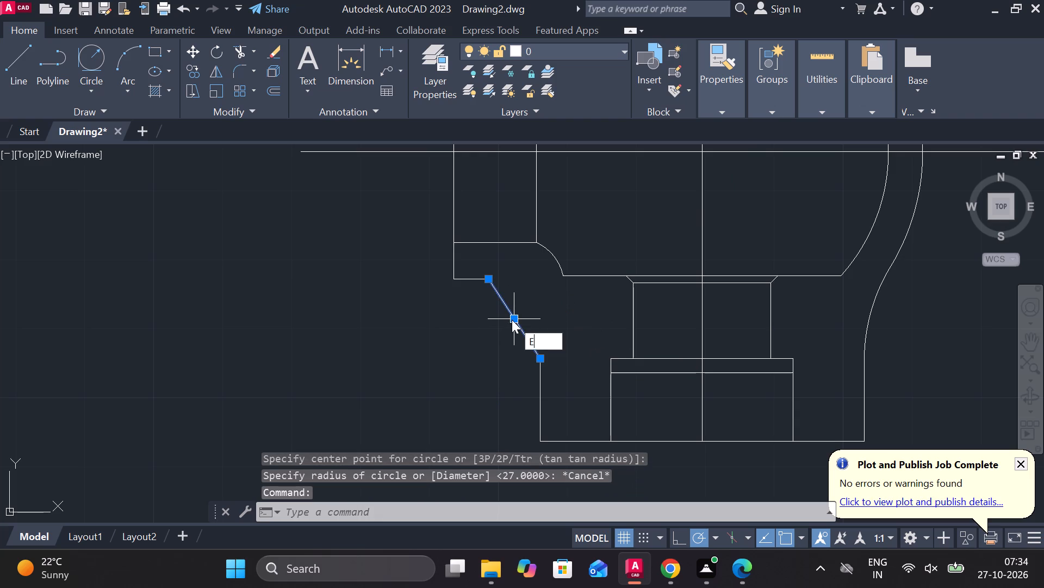
pyautogui.press('Return')
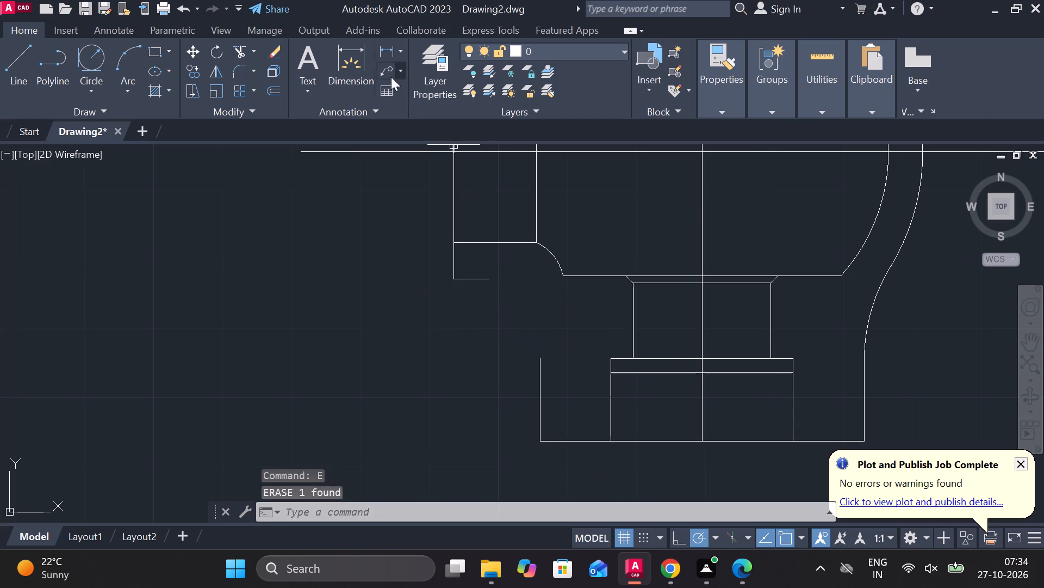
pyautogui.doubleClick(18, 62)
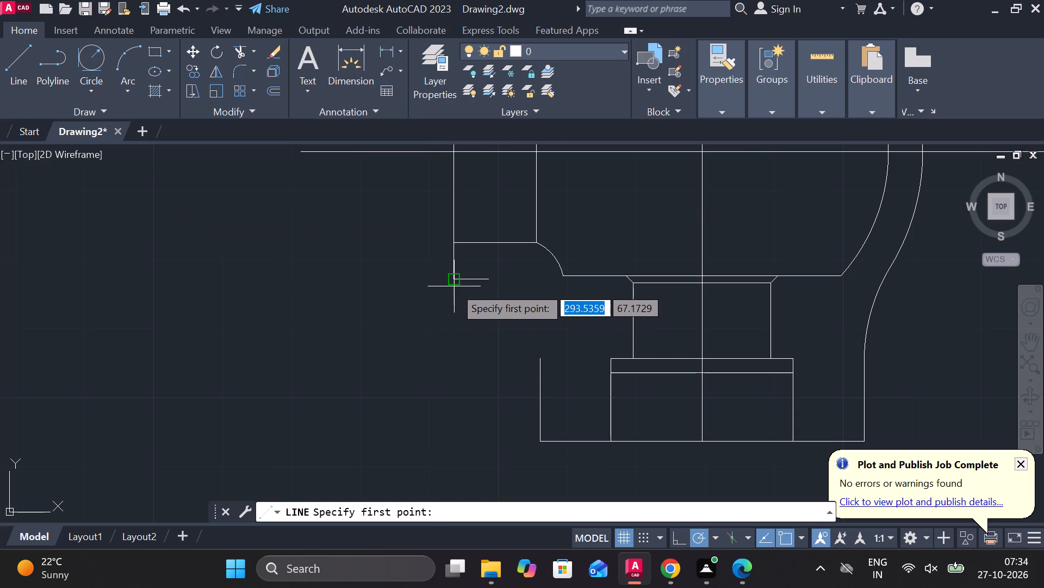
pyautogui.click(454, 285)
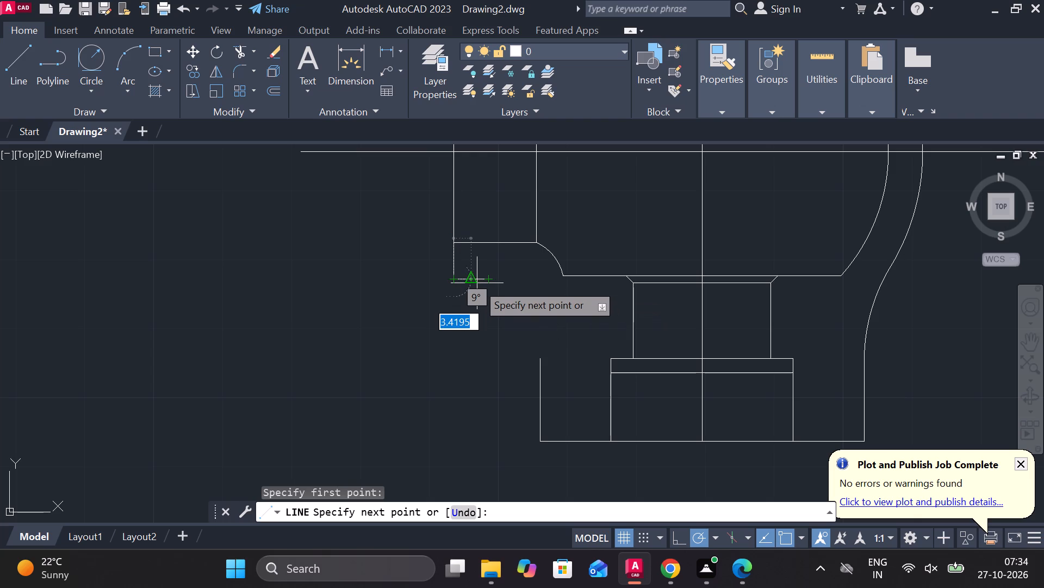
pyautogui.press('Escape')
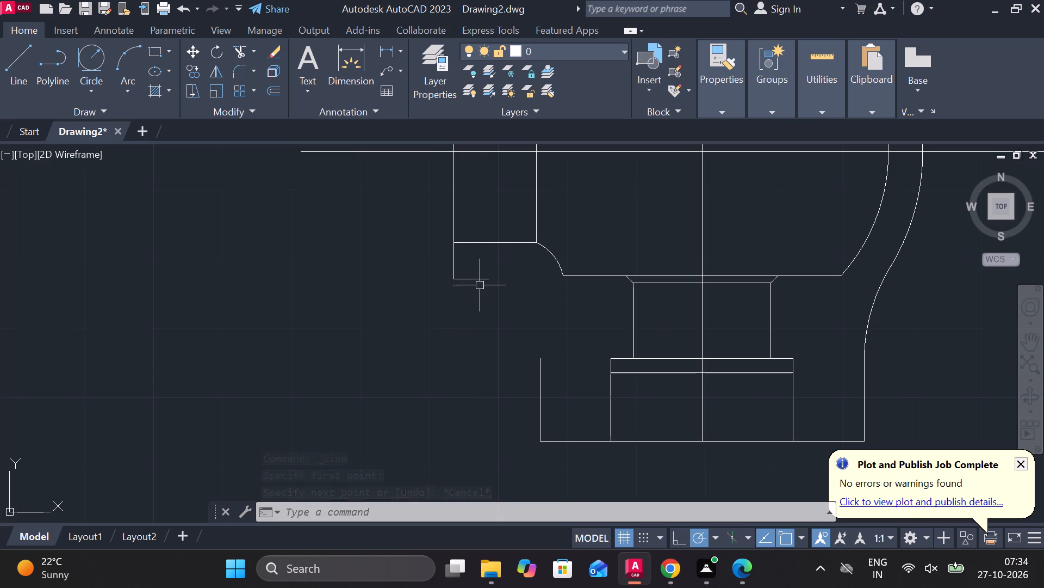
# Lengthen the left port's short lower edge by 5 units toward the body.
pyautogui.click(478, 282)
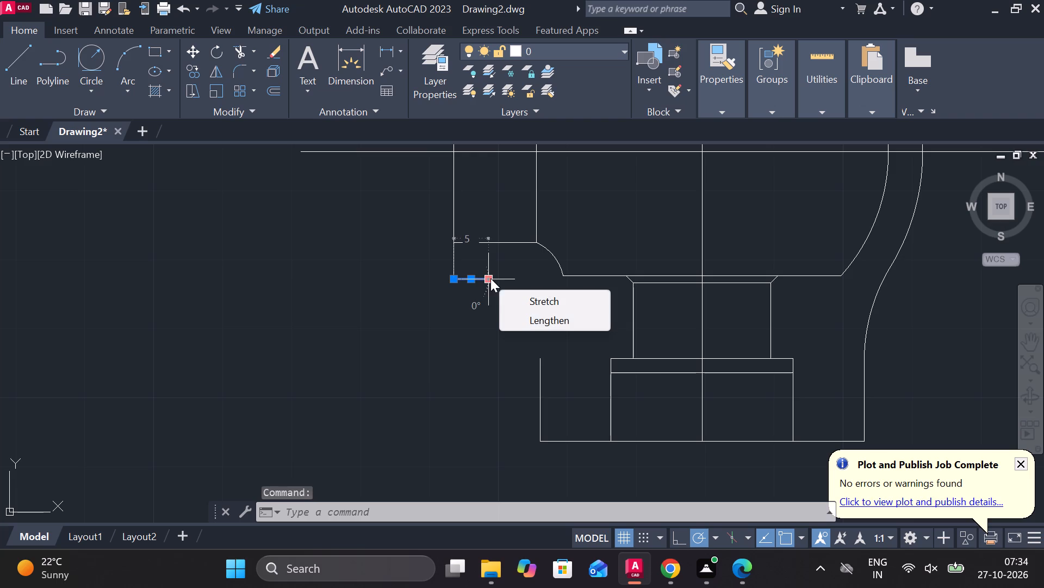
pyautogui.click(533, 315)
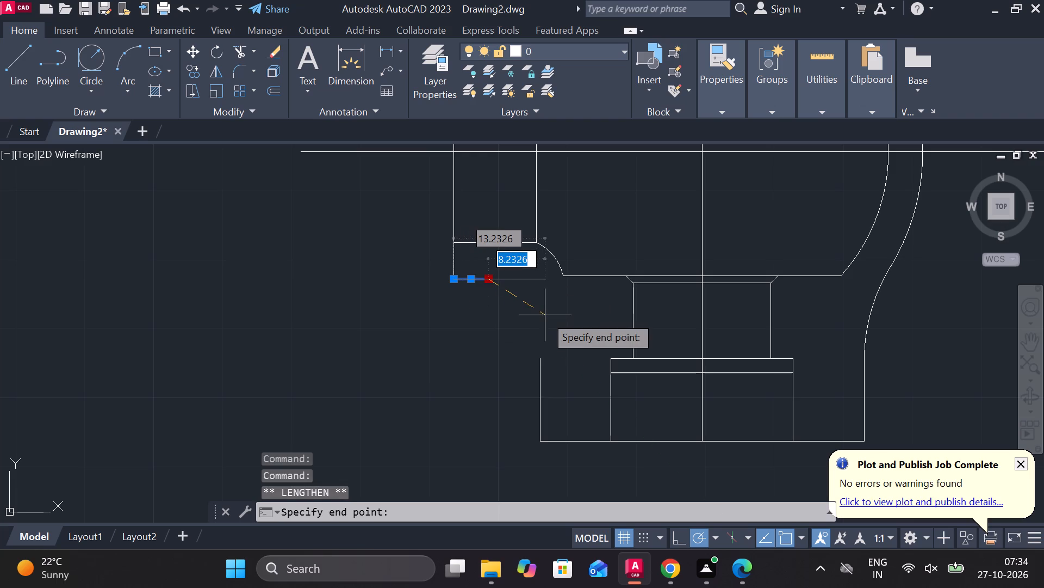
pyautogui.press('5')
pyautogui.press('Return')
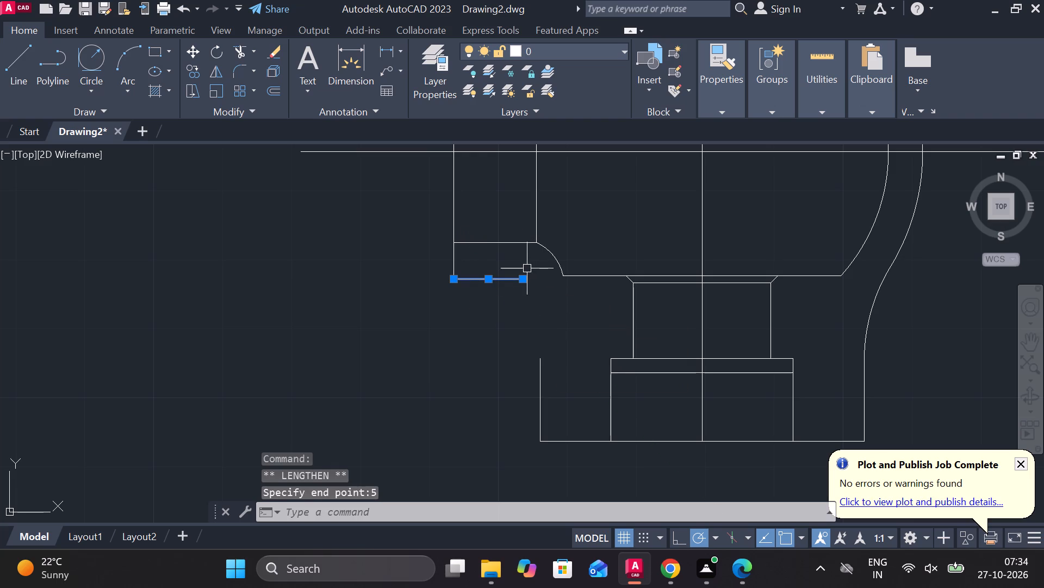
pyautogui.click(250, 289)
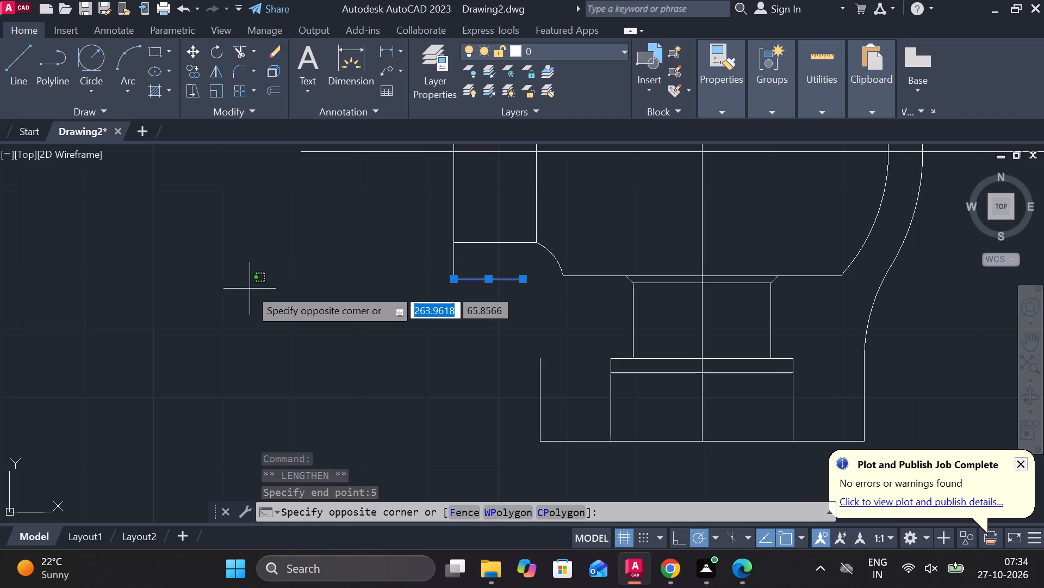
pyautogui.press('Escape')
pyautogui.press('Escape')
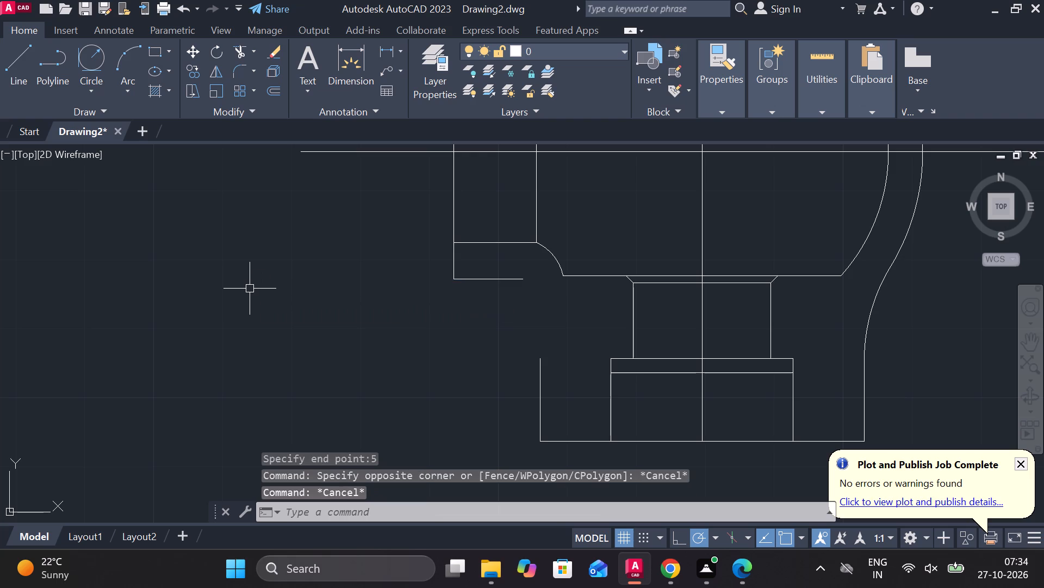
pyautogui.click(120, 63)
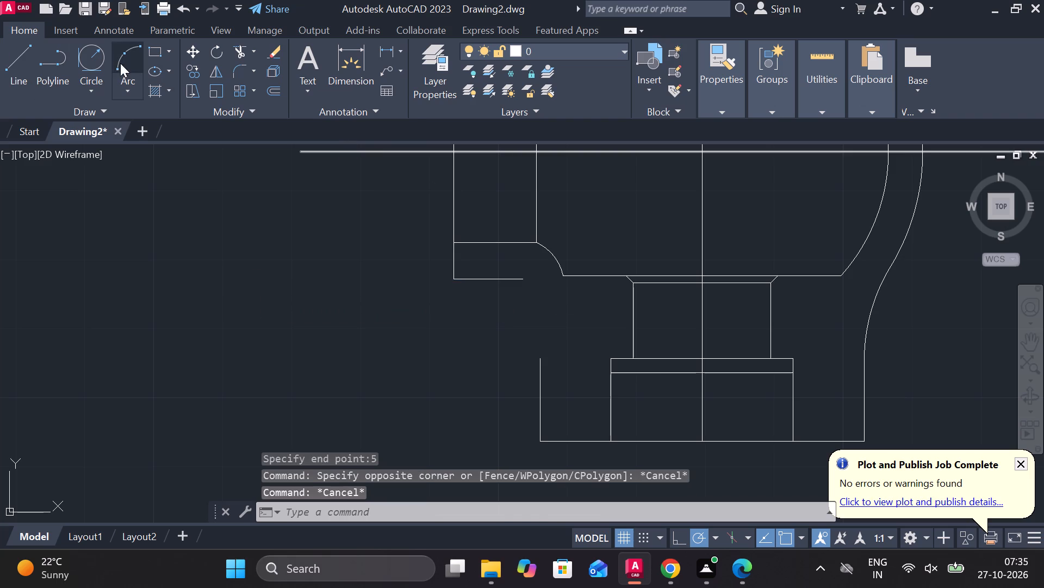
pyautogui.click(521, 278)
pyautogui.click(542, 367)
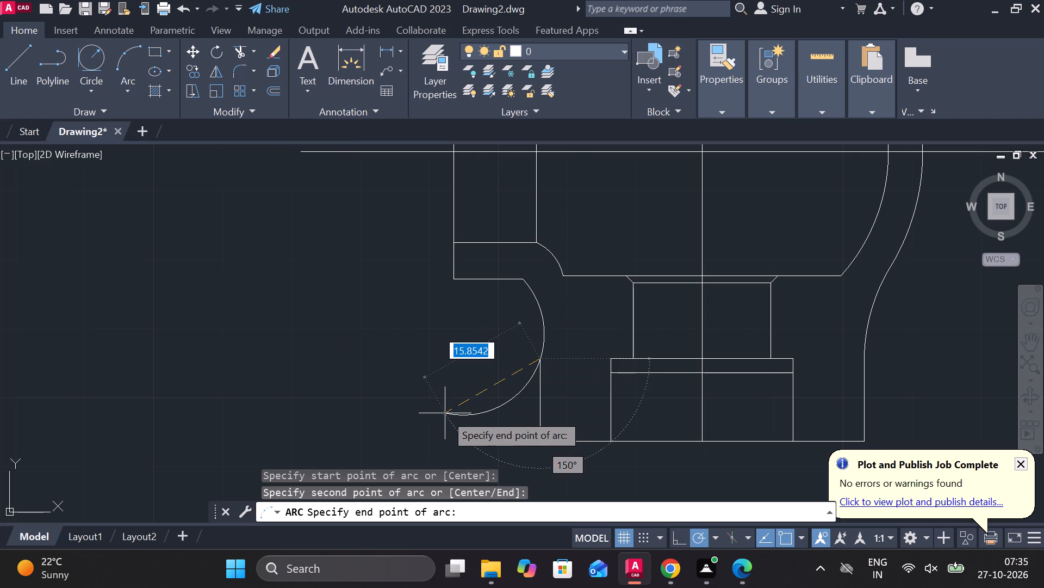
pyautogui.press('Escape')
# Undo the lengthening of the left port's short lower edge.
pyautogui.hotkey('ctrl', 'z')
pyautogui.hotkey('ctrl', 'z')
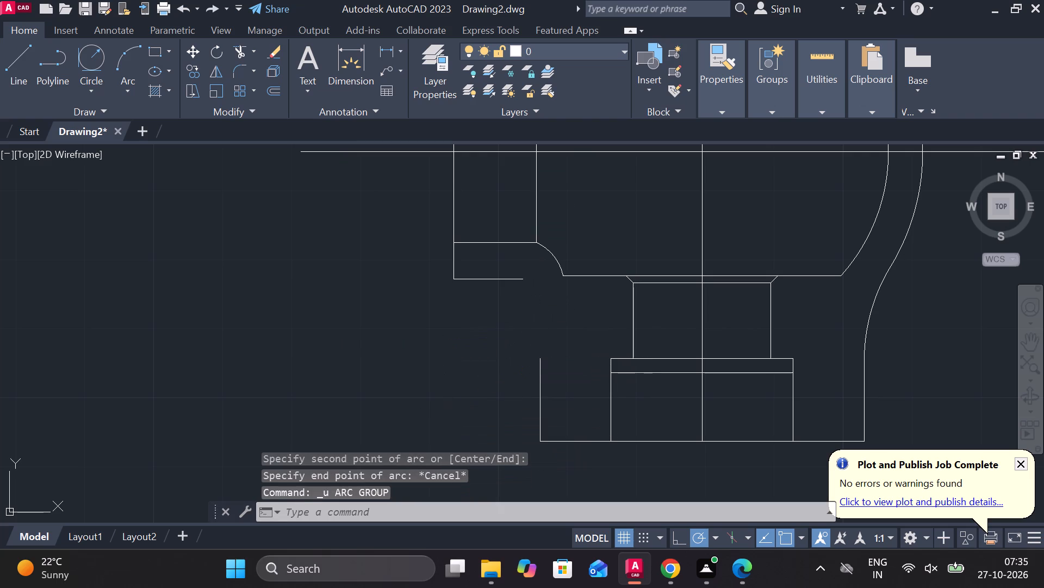
# Draw a three-point arc from the short lower edge's free end through the top of the base's left wall, ending about 6.3 units left of it.
pyautogui.click(126, 51)
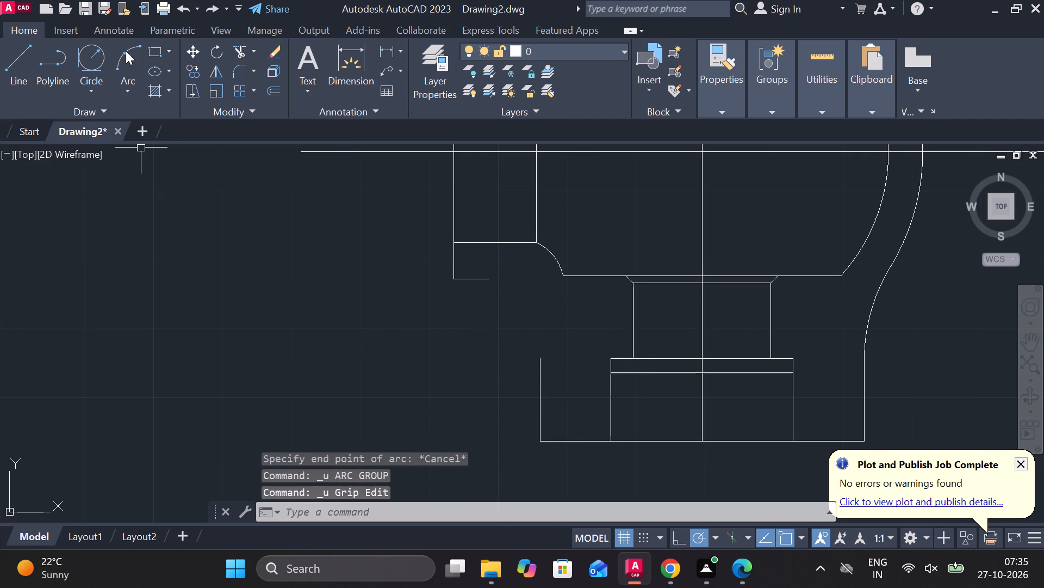
pyautogui.click(493, 283)
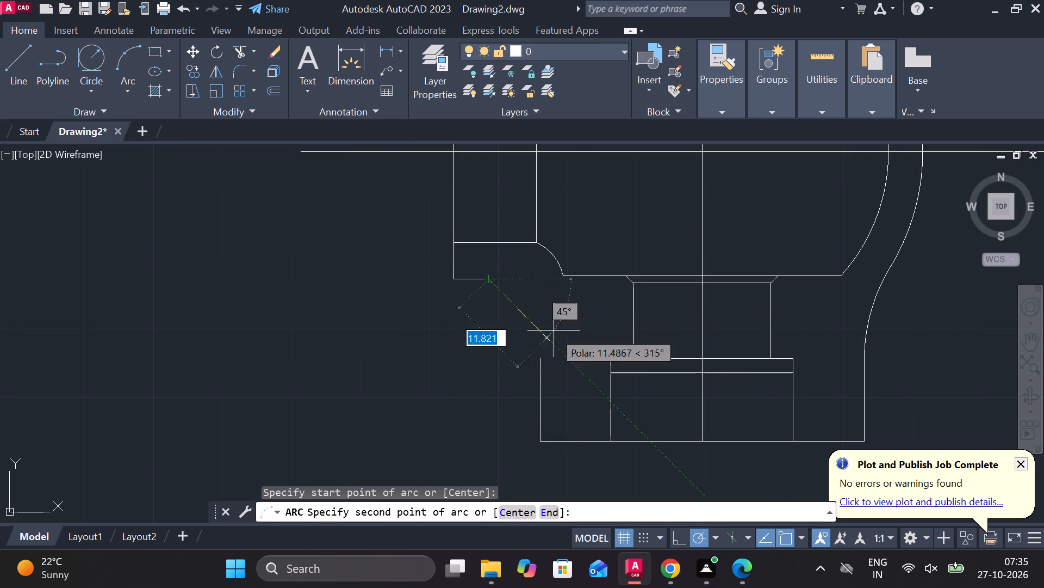
pyautogui.click(536, 360)
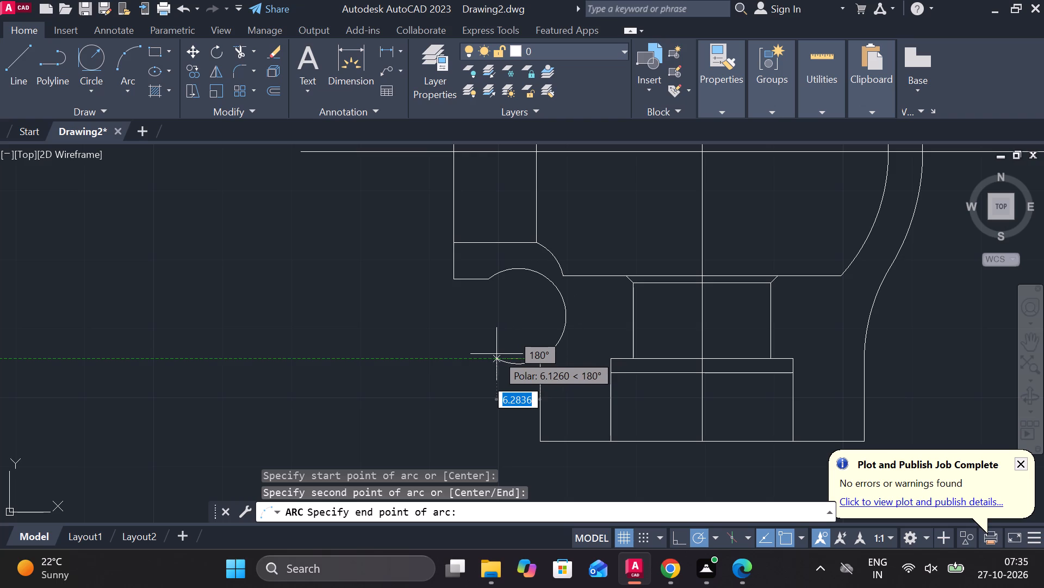
pyautogui.click(496, 354)
# Trim the new arc's tail to the left of the base's left wall.
pyautogui.write('TR')
pyautogui.press('space')
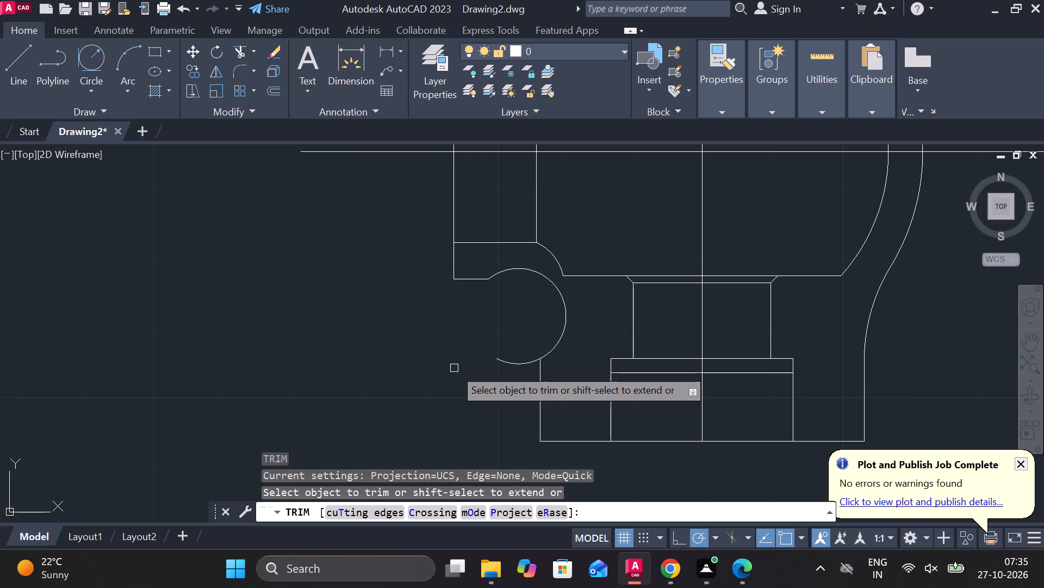
pyautogui.click(526, 365)
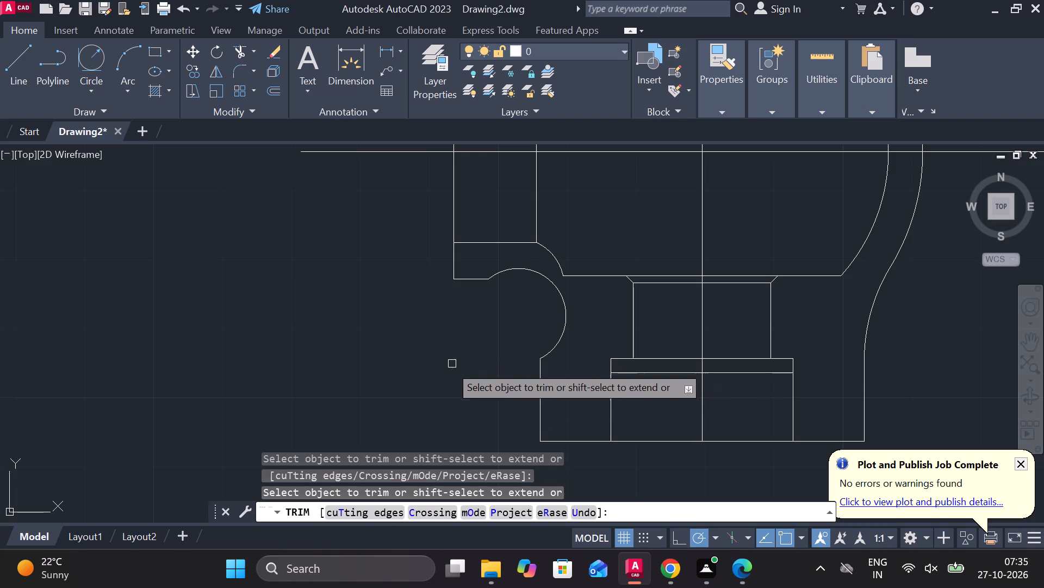
# Remove the small arc between the left port's lower inner corner and the body's bottom line using Trim.
pyautogui.click(558, 261)
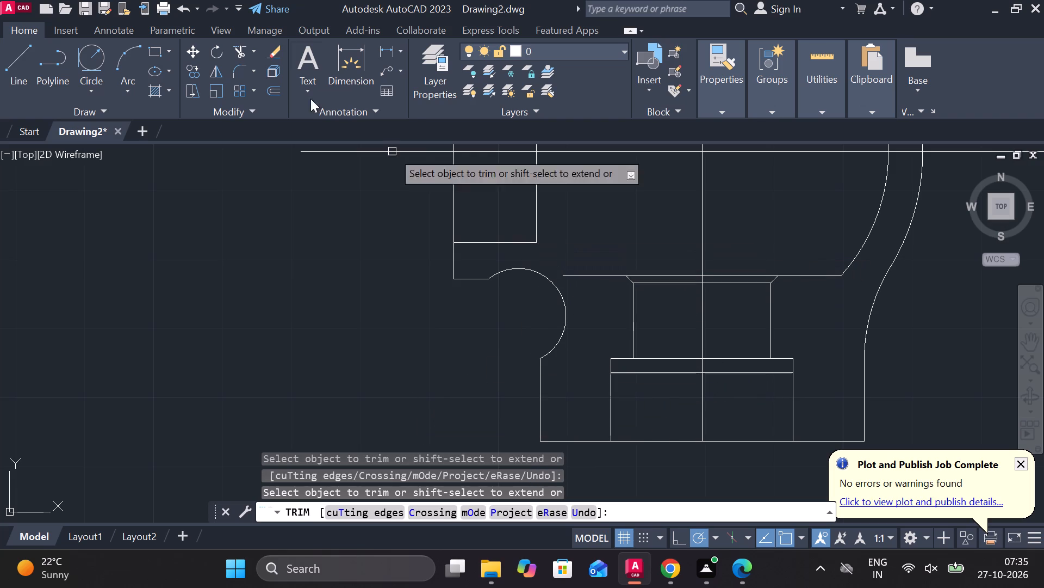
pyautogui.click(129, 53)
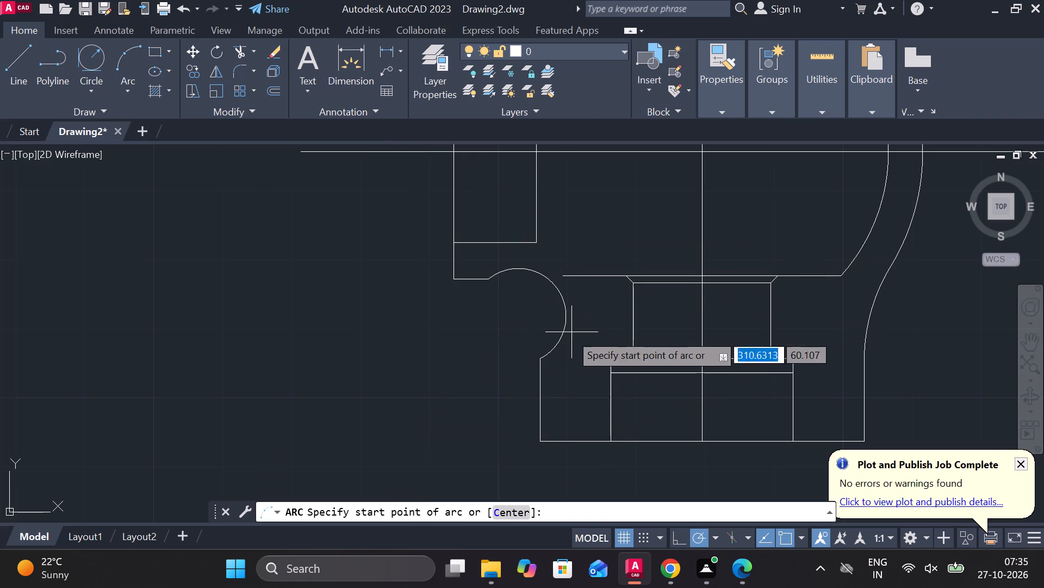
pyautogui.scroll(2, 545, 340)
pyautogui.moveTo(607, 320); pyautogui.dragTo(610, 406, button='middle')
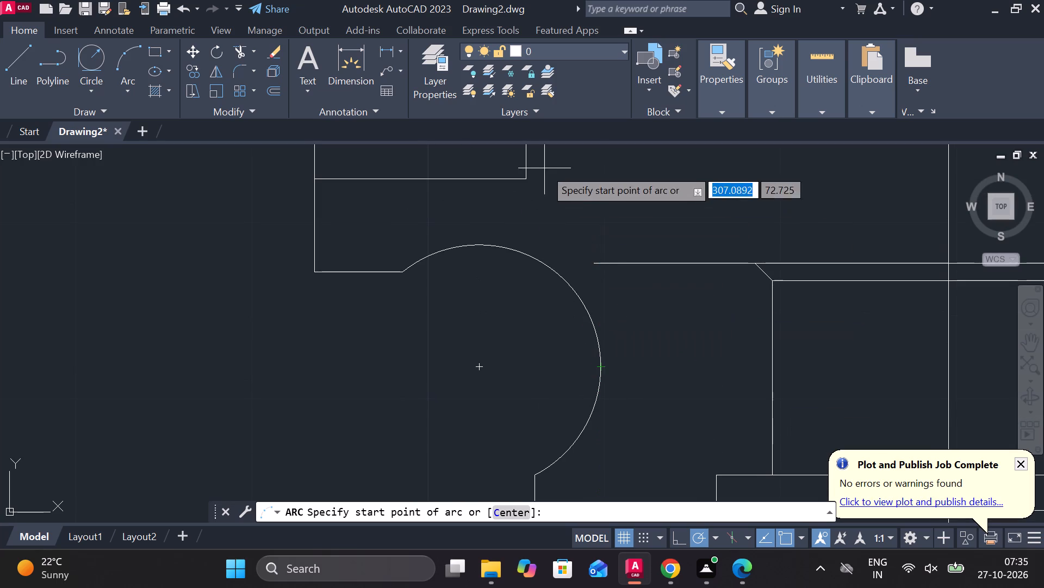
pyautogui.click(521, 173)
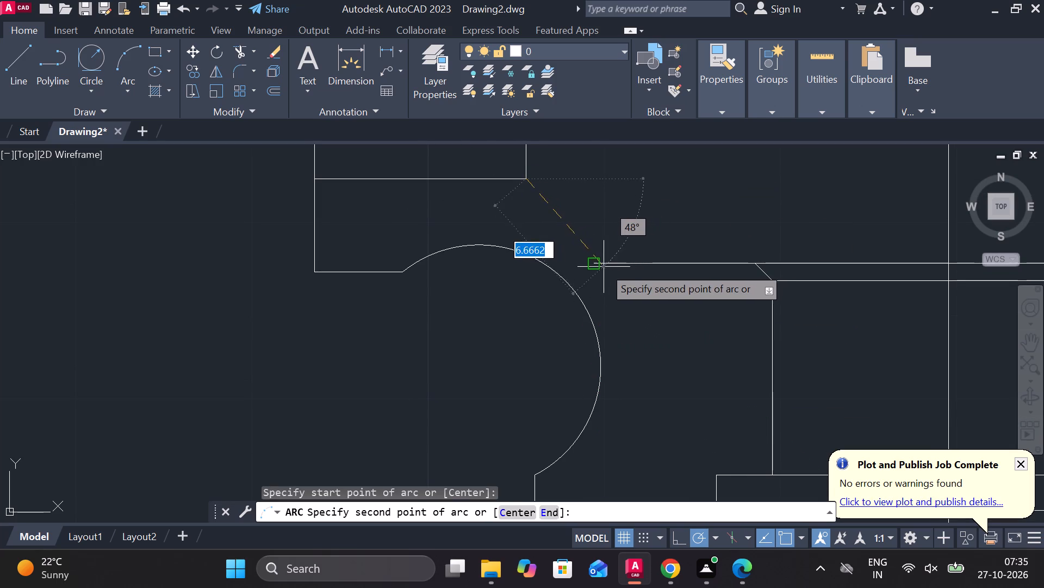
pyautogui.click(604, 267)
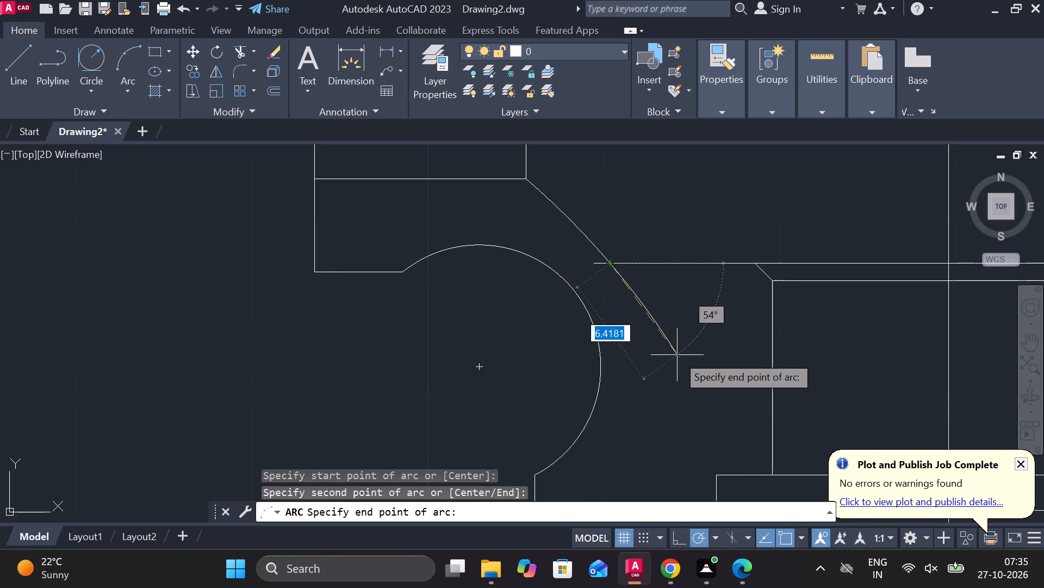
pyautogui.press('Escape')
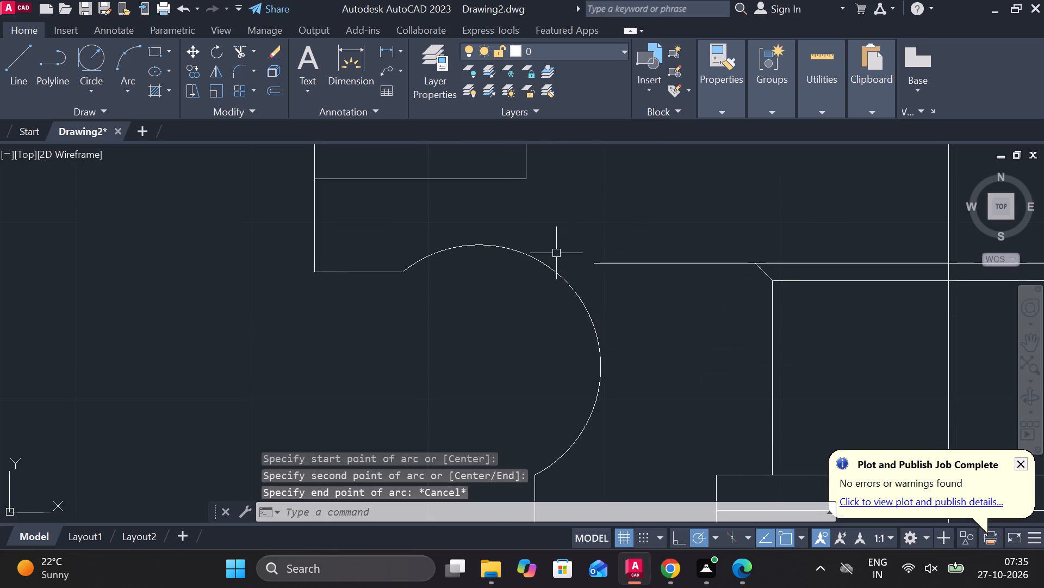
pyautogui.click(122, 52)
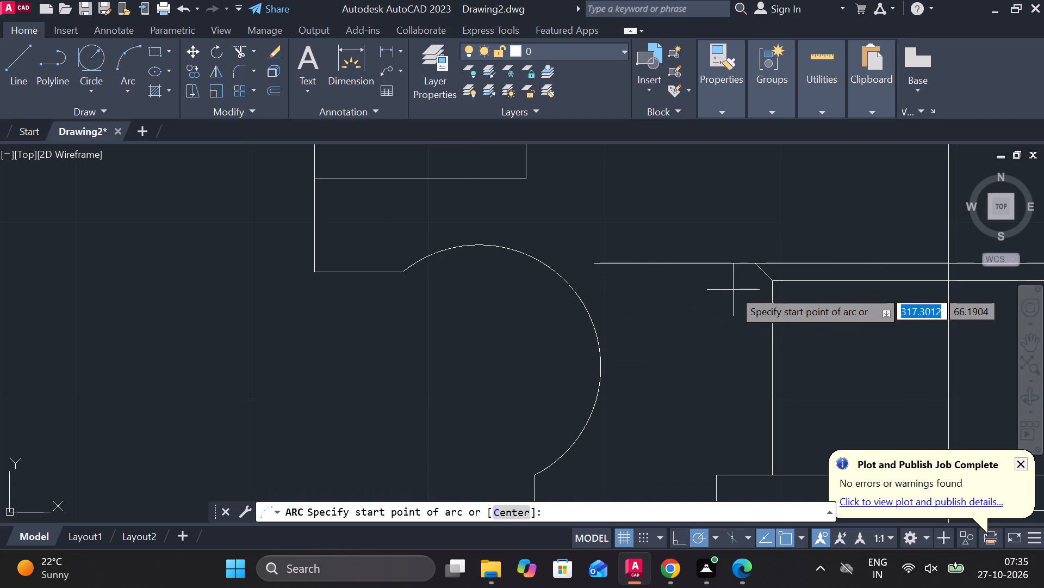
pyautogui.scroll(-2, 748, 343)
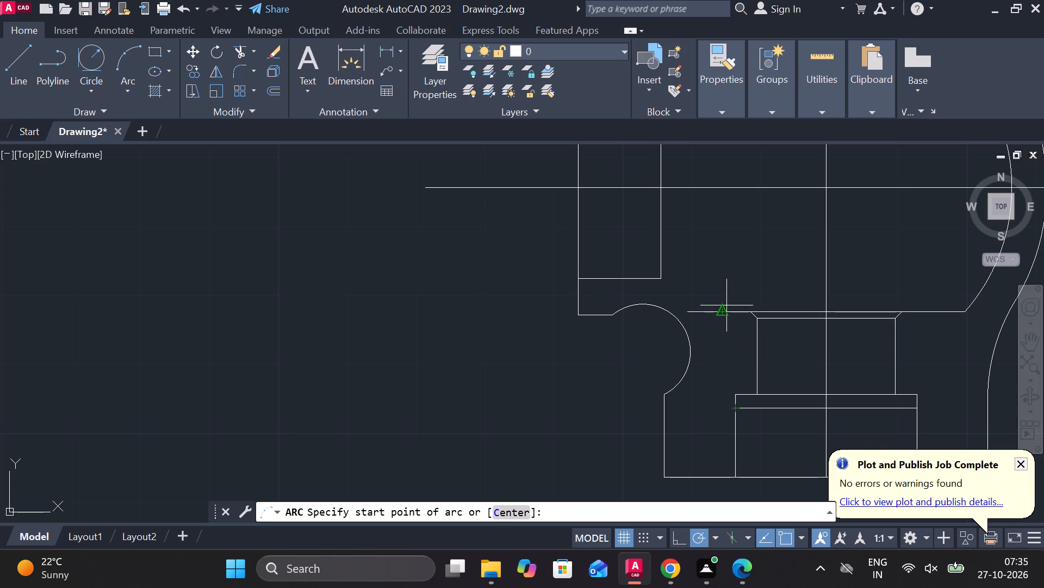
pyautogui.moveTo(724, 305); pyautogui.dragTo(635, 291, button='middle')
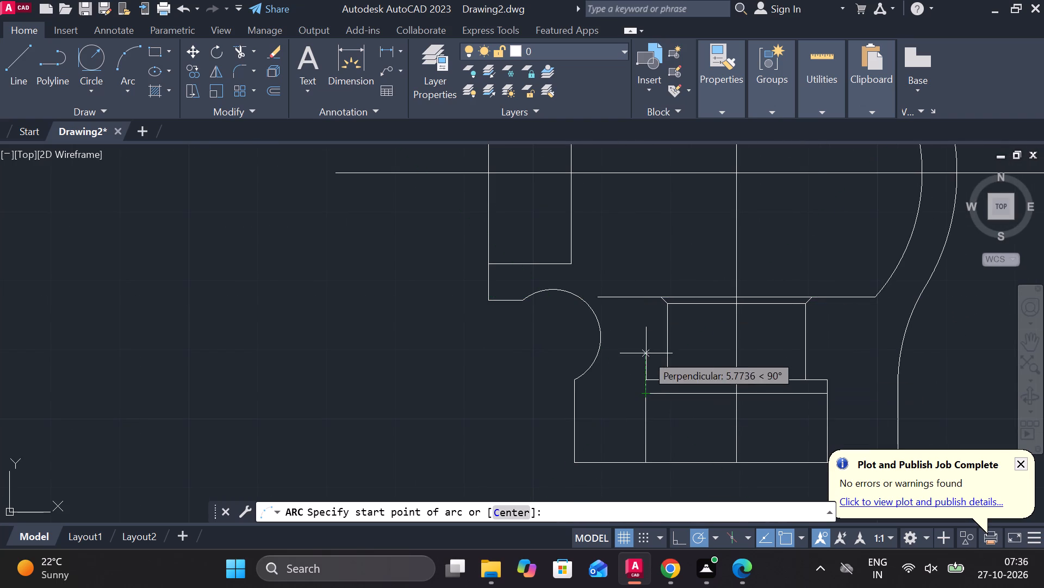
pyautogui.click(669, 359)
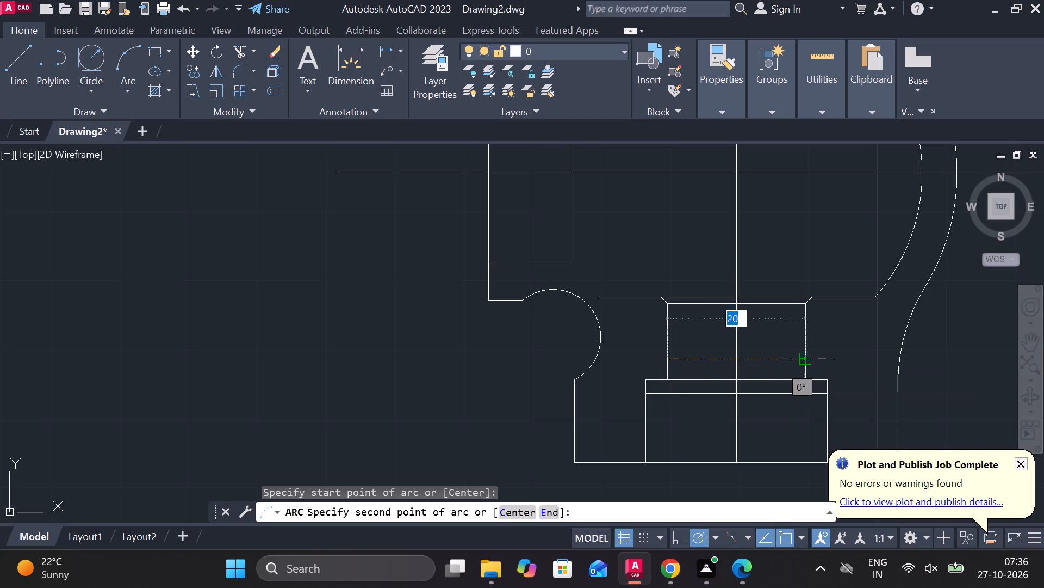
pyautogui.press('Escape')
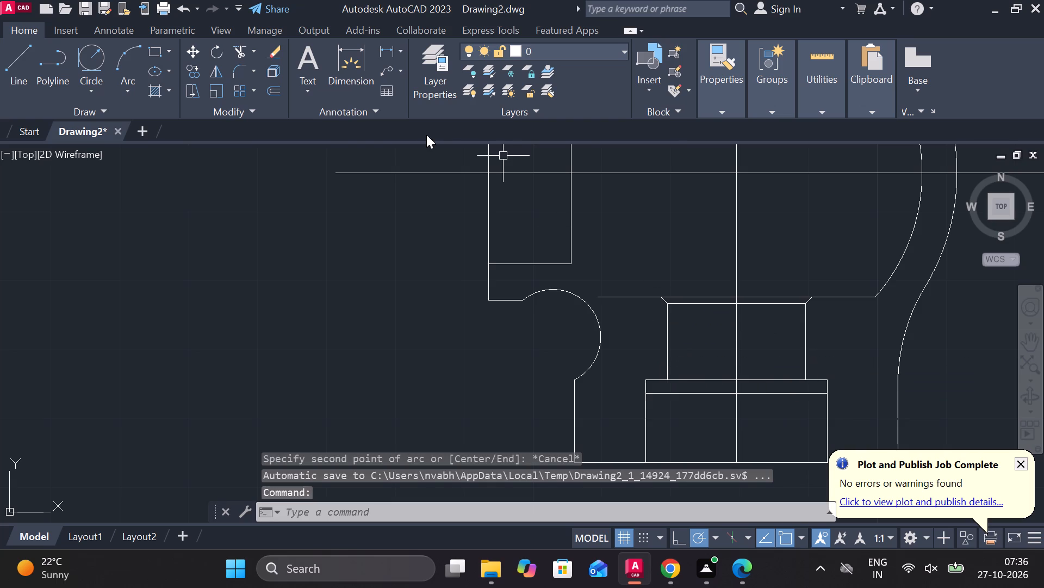
# Draw a 12-unit vertical line from the inner base step's upper-left corner up to the body's bottom line.
pyautogui.click(14, 59)
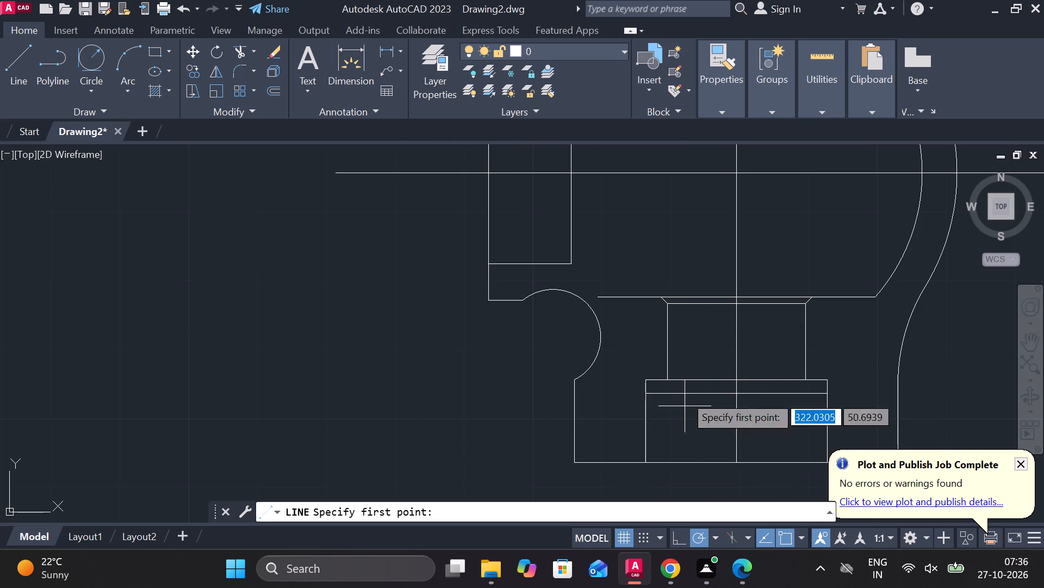
pyautogui.click(652, 374)
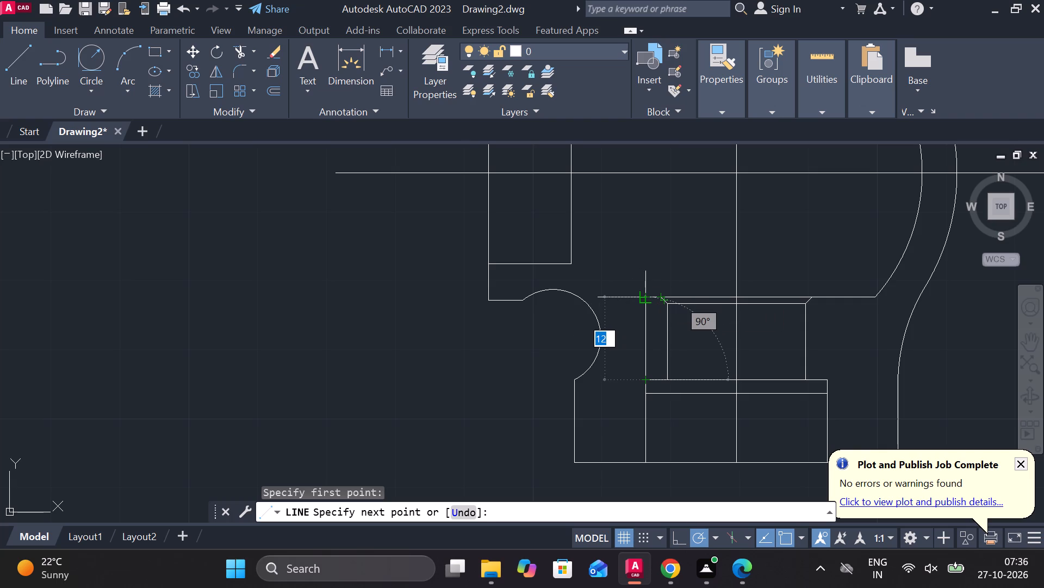
pyautogui.doubleClick(650, 296)
pyautogui.press('Escape')
# Trim the part of the body's bottom line extending left of the new vertical line.
pyautogui.write('TR')
pyautogui.press('space')
pyautogui.click(635, 295)
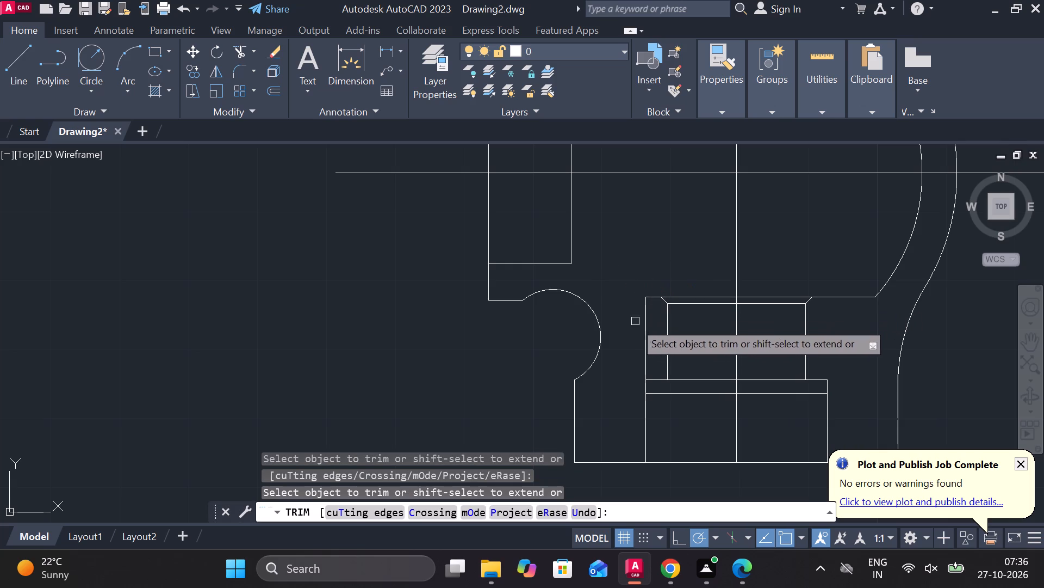
# Draw a three-point arc from the left port's lower inner corner through the left end of the body's bottom line, continuing down into the base.
pyautogui.click(119, 60)
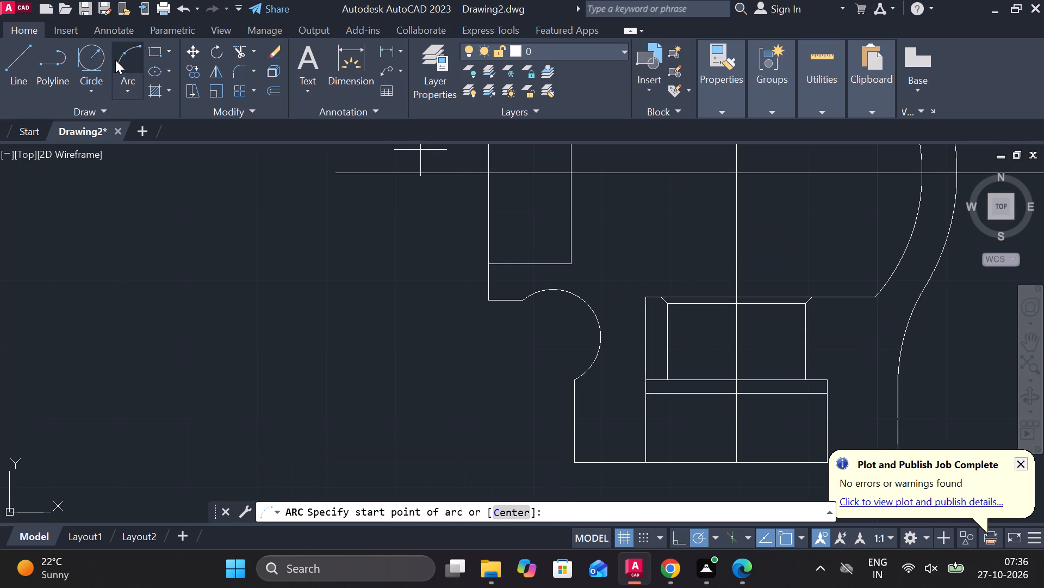
pyautogui.click(577, 262)
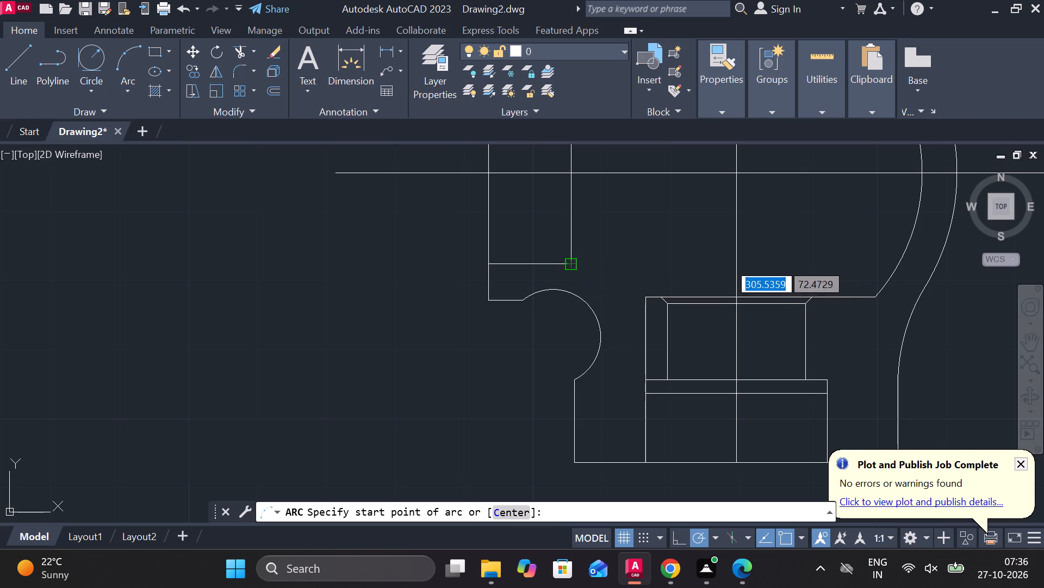
pyautogui.click(643, 299)
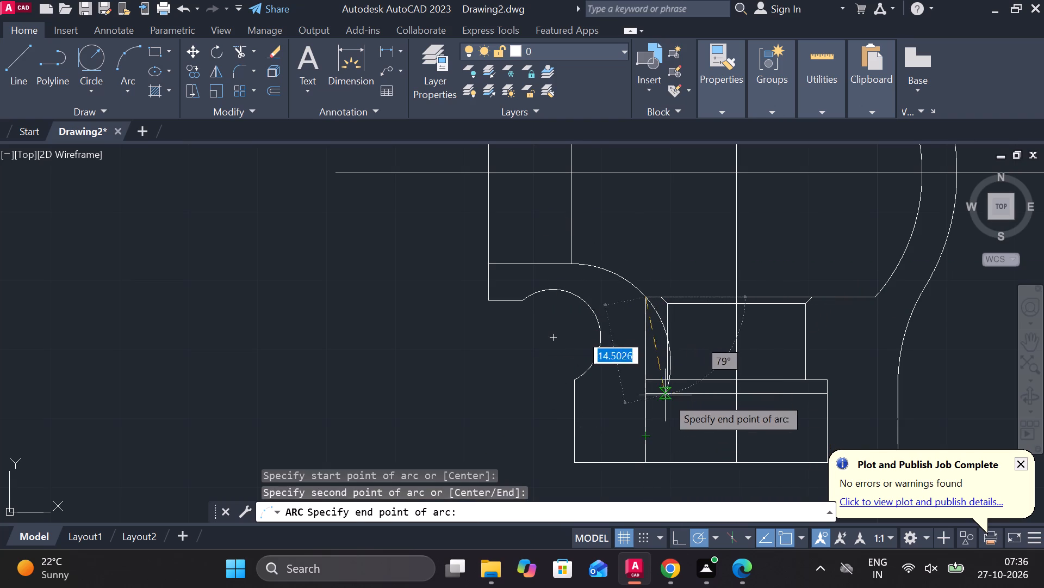
pyautogui.click(689, 431)
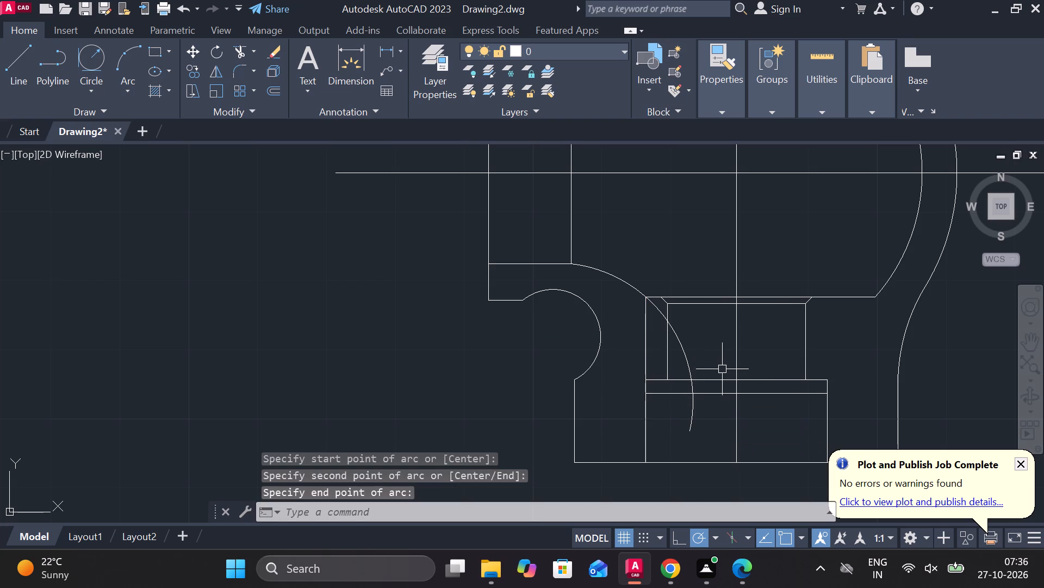
# Trim away the new arc's tail below the body's bottom line and the vertical line joining the inner base step to the body's bottom line.
pyautogui.write('TR')
pyautogui.press('space')
pyautogui.click(696, 407)
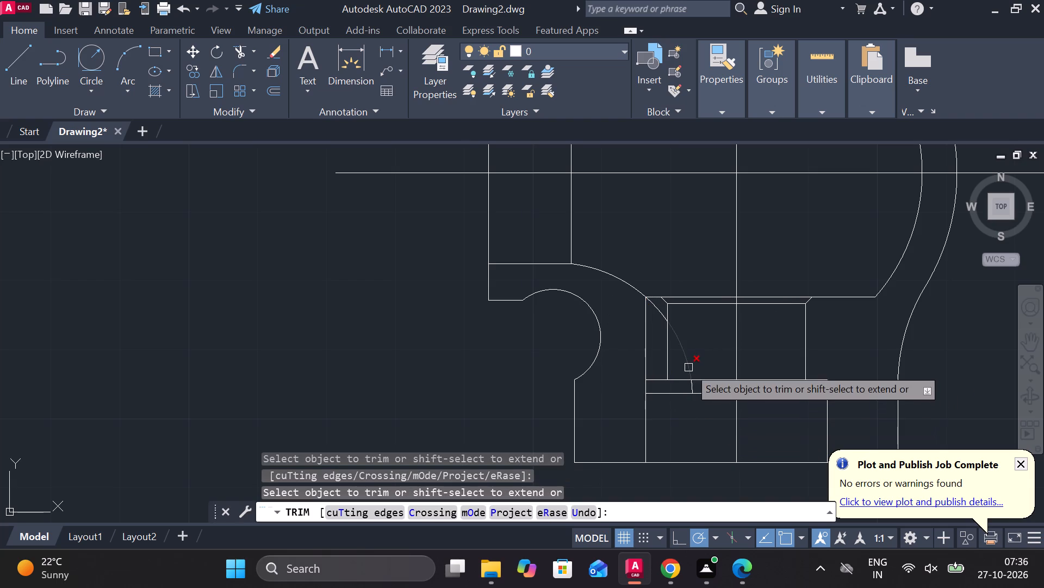
pyautogui.click(687, 363)
pyautogui.click(659, 310)
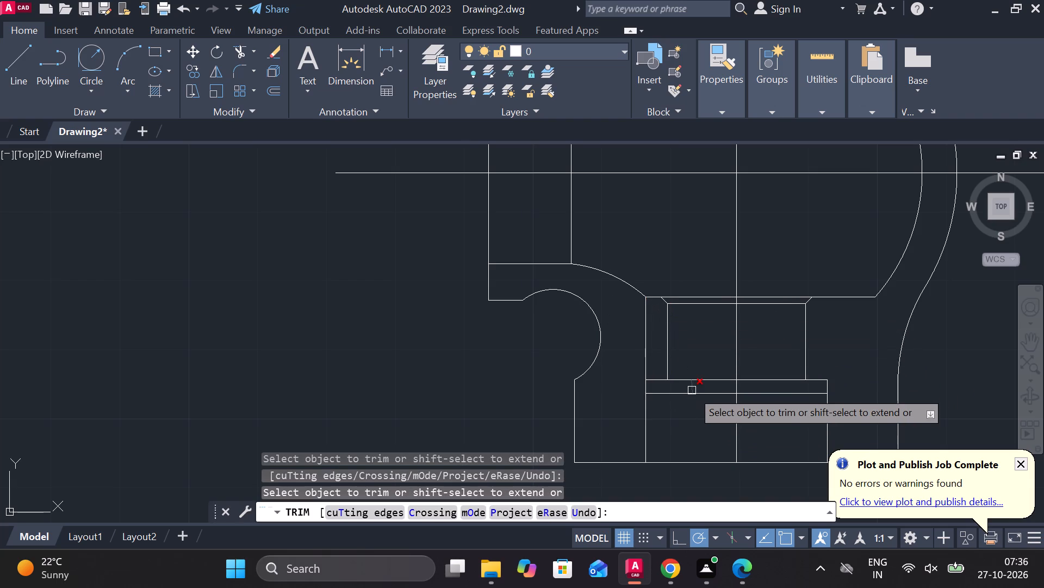
pyautogui.click(692, 390)
pyautogui.click(642, 313)
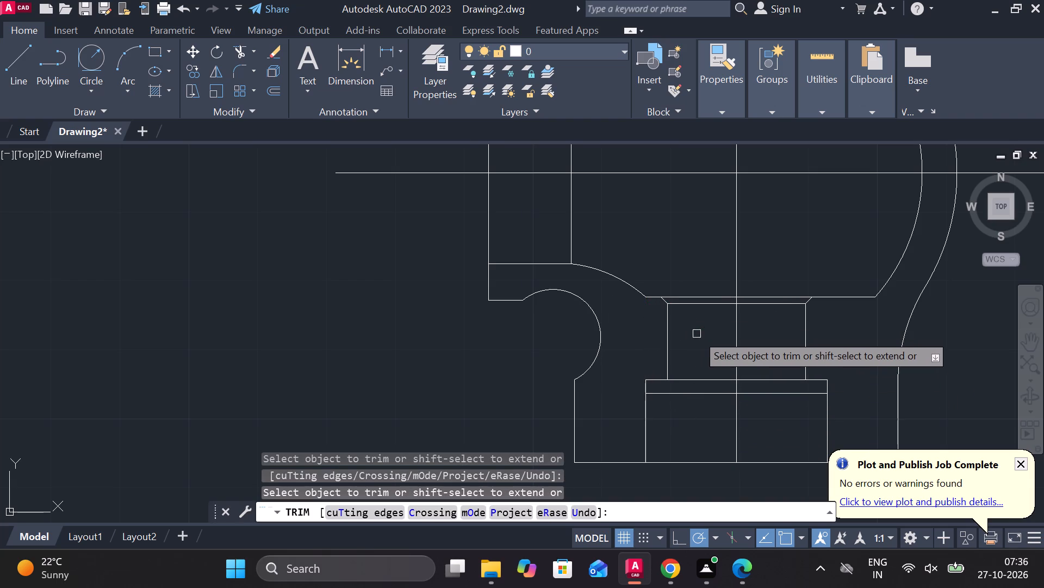
pyautogui.scroll(-2, 728, 353)
pyautogui.moveTo(794, 350); pyautogui.dragTo(565, 381, button='middle')
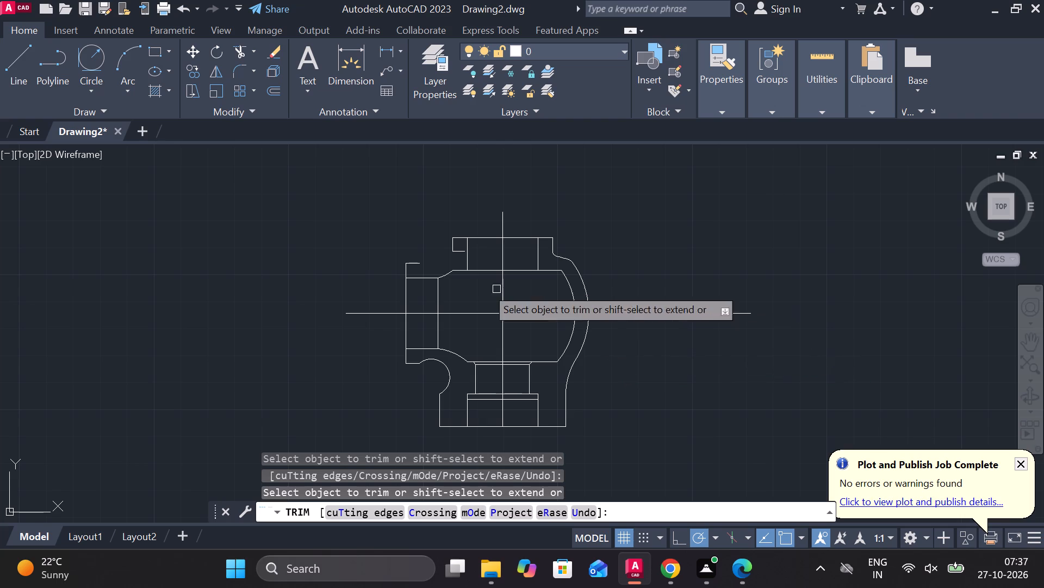
pyautogui.scroll(2, 450, 322)
pyautogui.press('Escape')
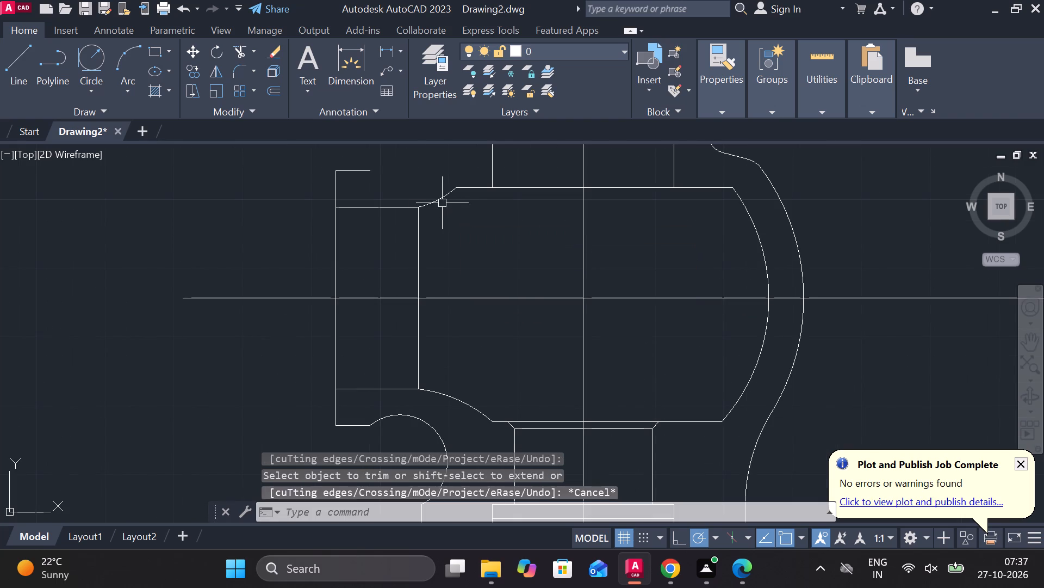
# Erase the small arc between the left port's upper inner corner and the body's top line.
pyautogui.click(438, 201)
pyautogui.write('E')
pyautogui.press('space')
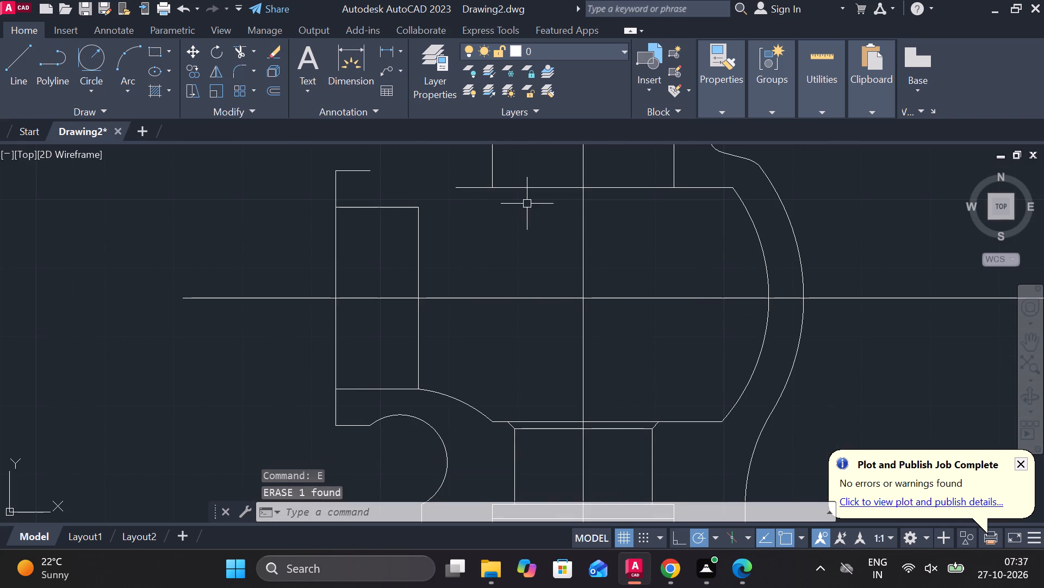
# Trim the body's top line back to the vertical centerline, removing its left half.
pyautogui.click(513, 189)
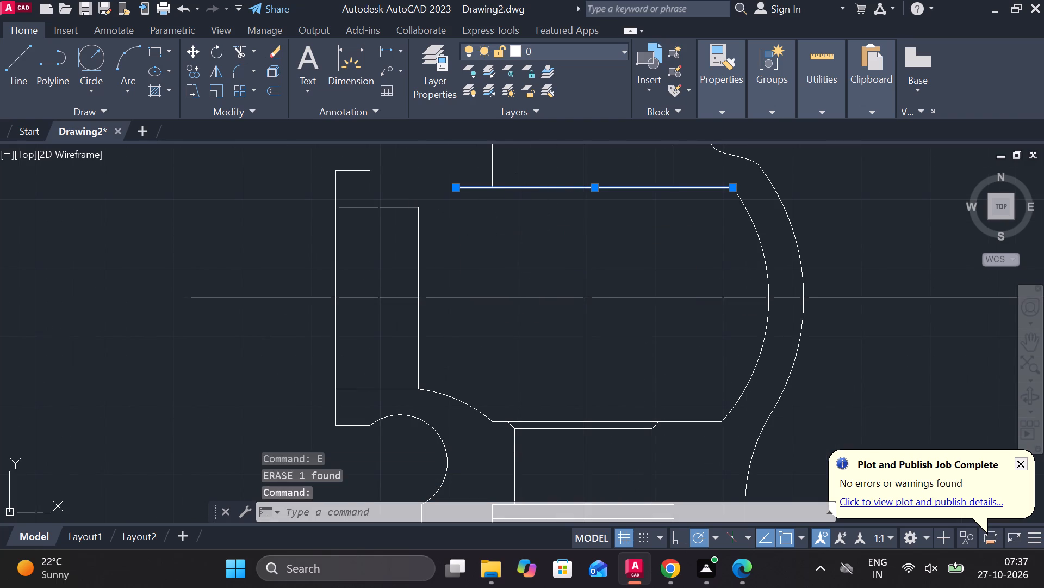
pyautogui.press('Escape')
pyautogui.write('TR')
pyautogui.press('space')
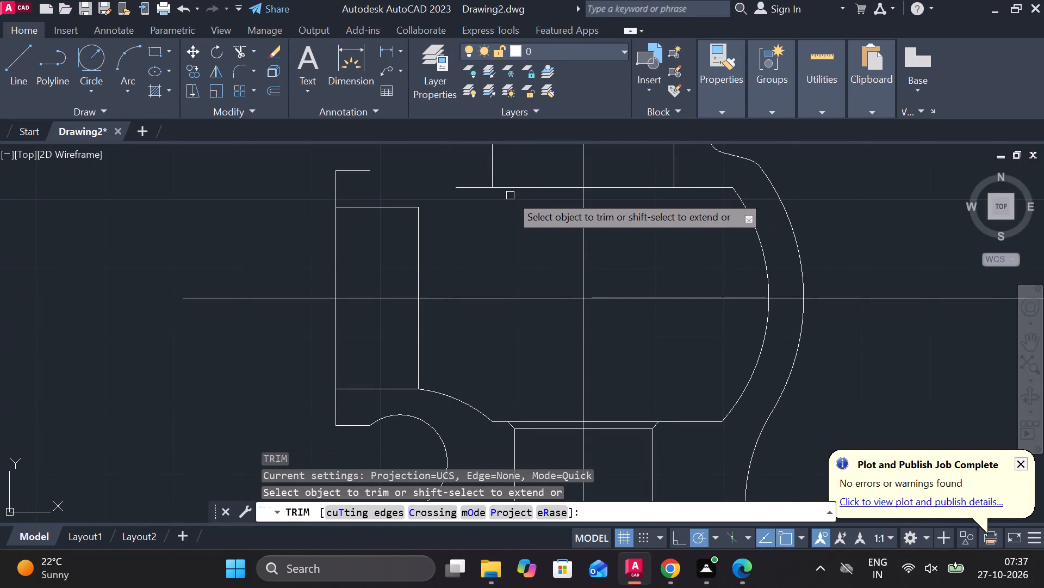
pyautogui.click(522, 188)
pyautogui.click(469, 189)
pyautogui.scroll(-2, 482, 205)
pyautogui.press('Escape')
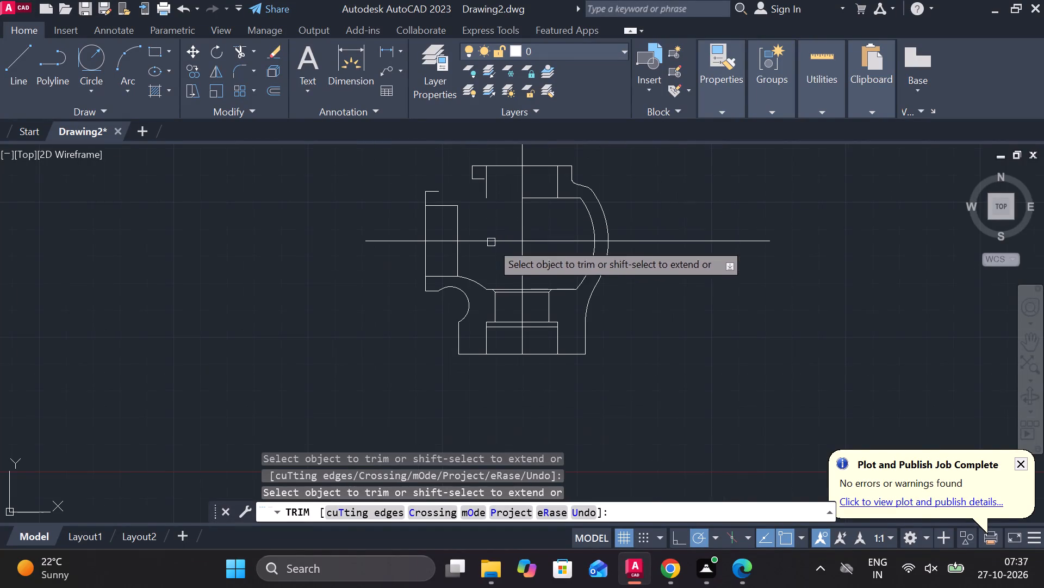
# Mirror the lower-left inner arc about the horizontal centerline, keeping the original.
pyautogui.scroll(2, 475, 283)
pyautogui.click(477, 275)
pyautogui.press('Escape')
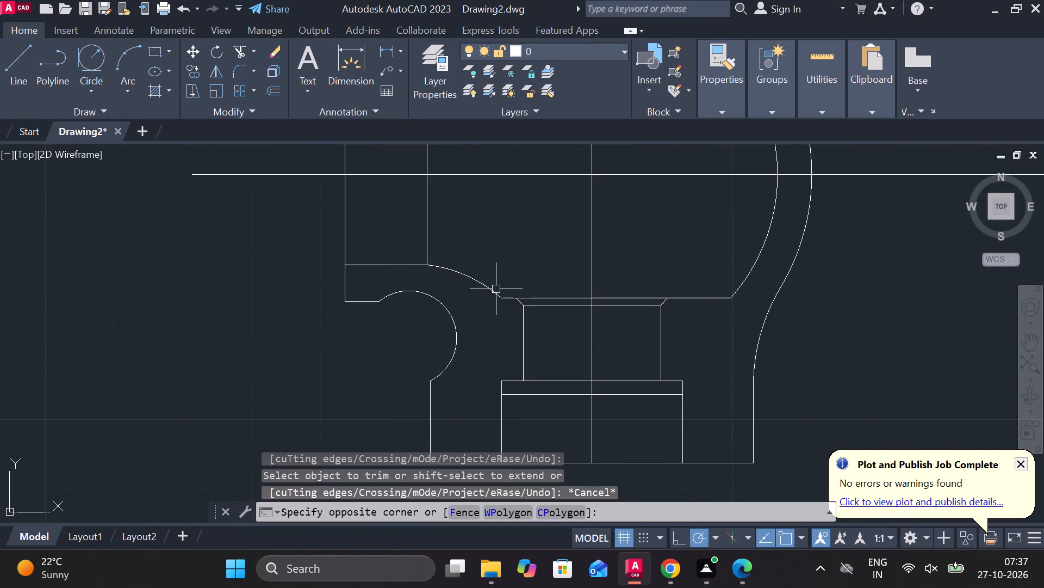
pyautogui.click(486, 286)
pyautogui.scroll(3, 497, 292)
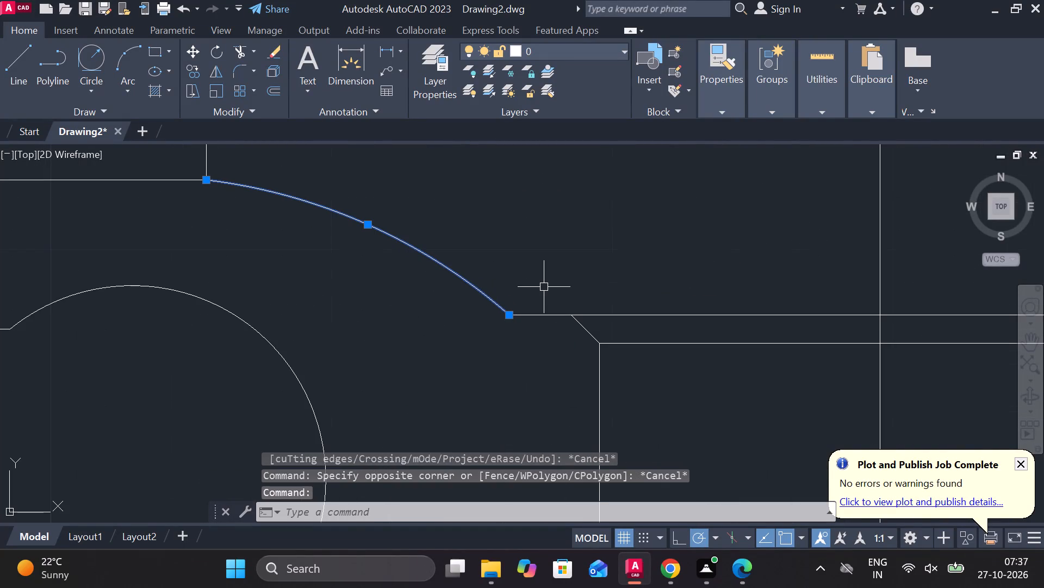
pyautogui.scroll(-1, 550, 285)
pyautogui.write('MI')
pyautogui.press('Return')
pyautogui.scroll(-2, 550, 285)
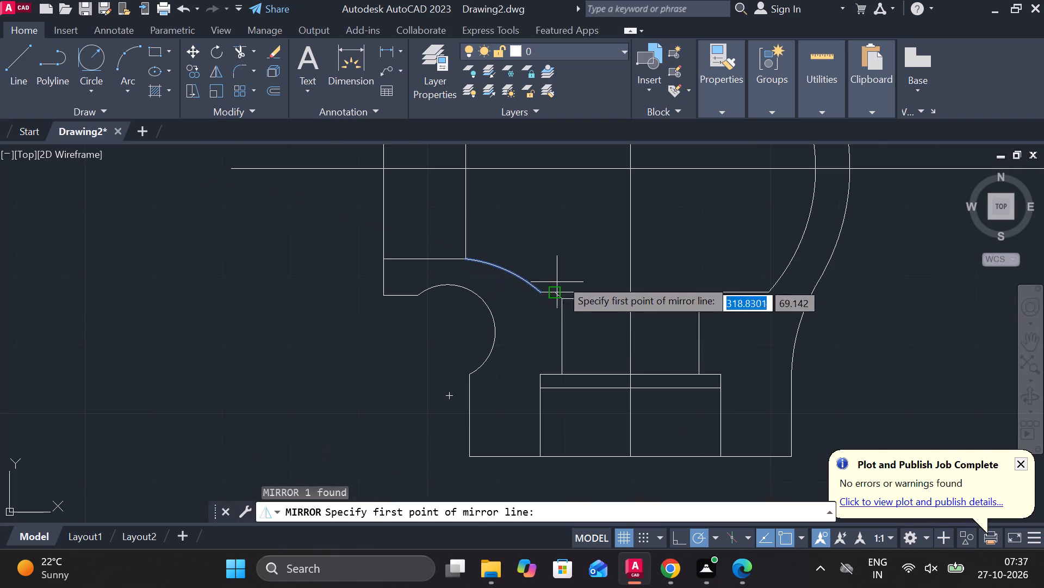
pyautogui.click(631, 172)
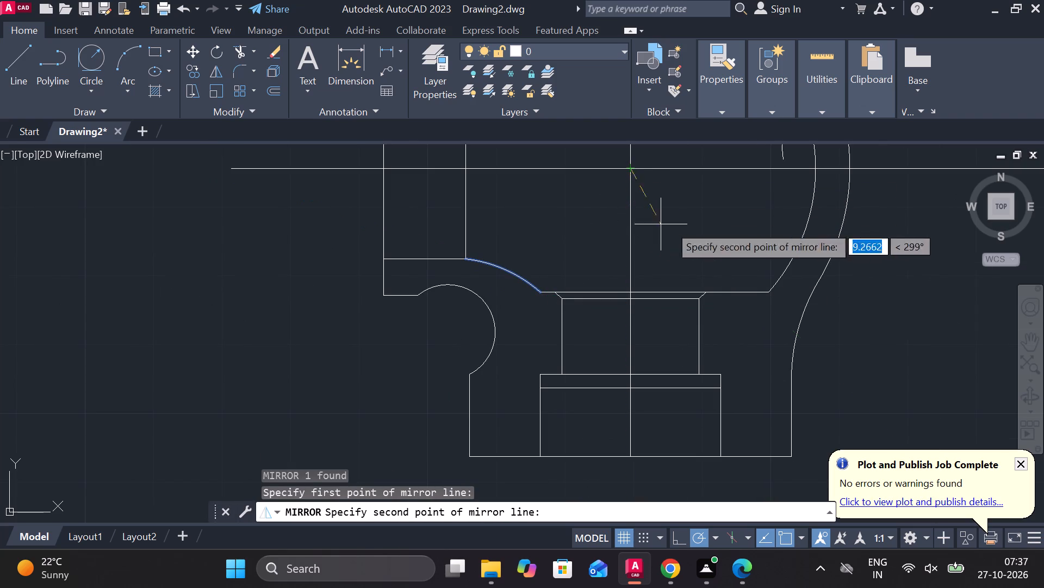
pyautogui.click(820, 169)
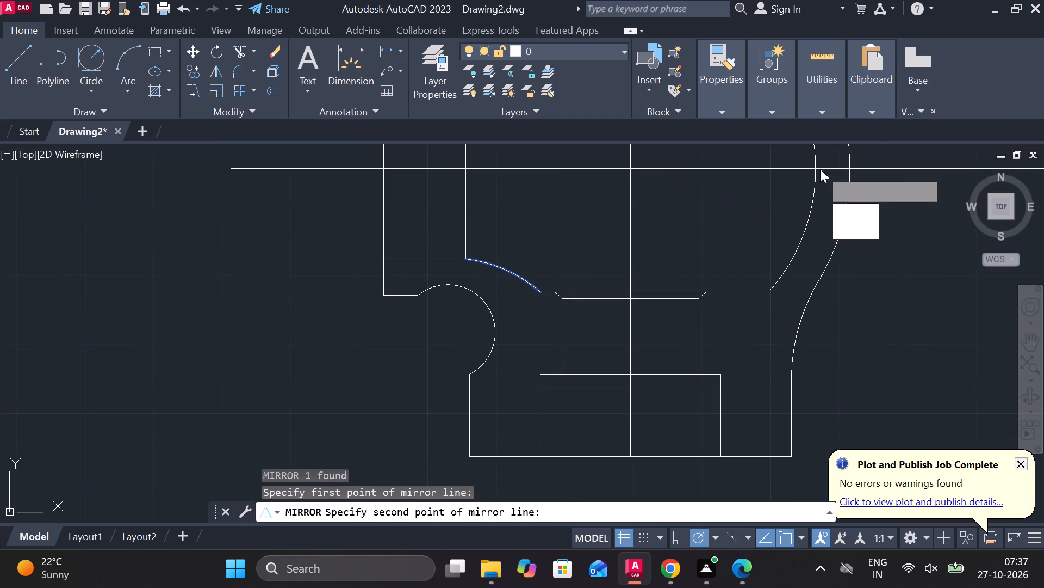
pyautogui.moveTo(846, 231); pyautogui.dragTo(820, 169)
# Extend the body's top line leftward to the mirrored arc.
pyautogui.scroll(-2, 552, 193)
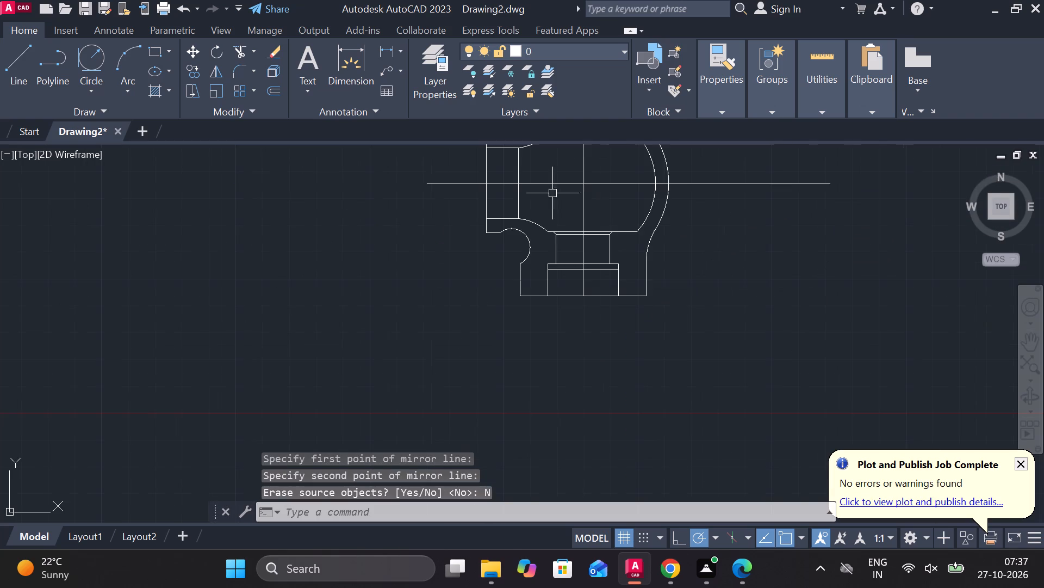
pyautogui.moveTo(549, 229); pyautogui.dragTo(546, 265, button='middle')
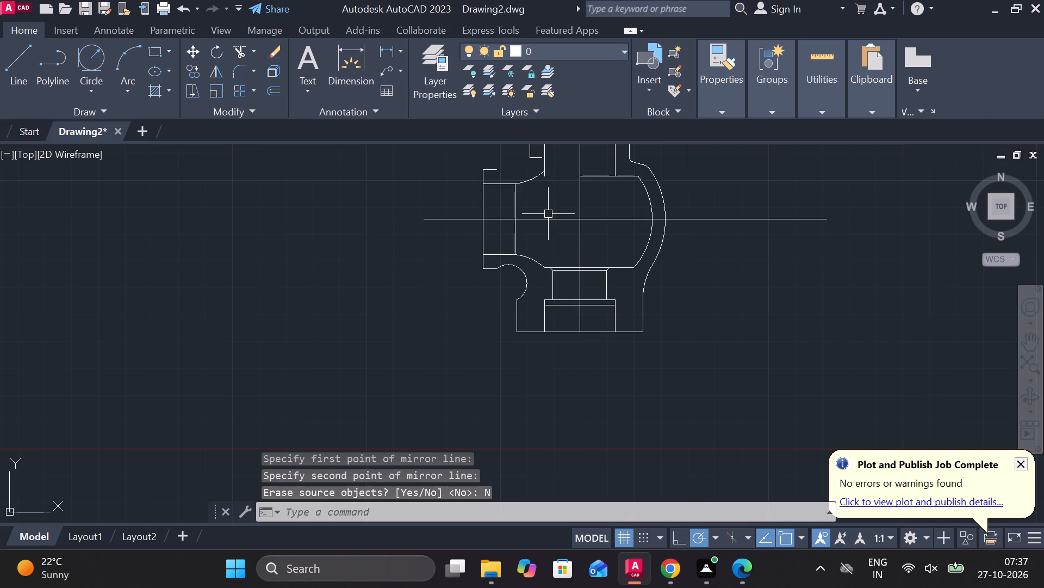
pyautogui.scroll(1, 548, 213)
pyautogui.moveTo(549, 225); pyautogui.dragTo(549, 329, button='middle')
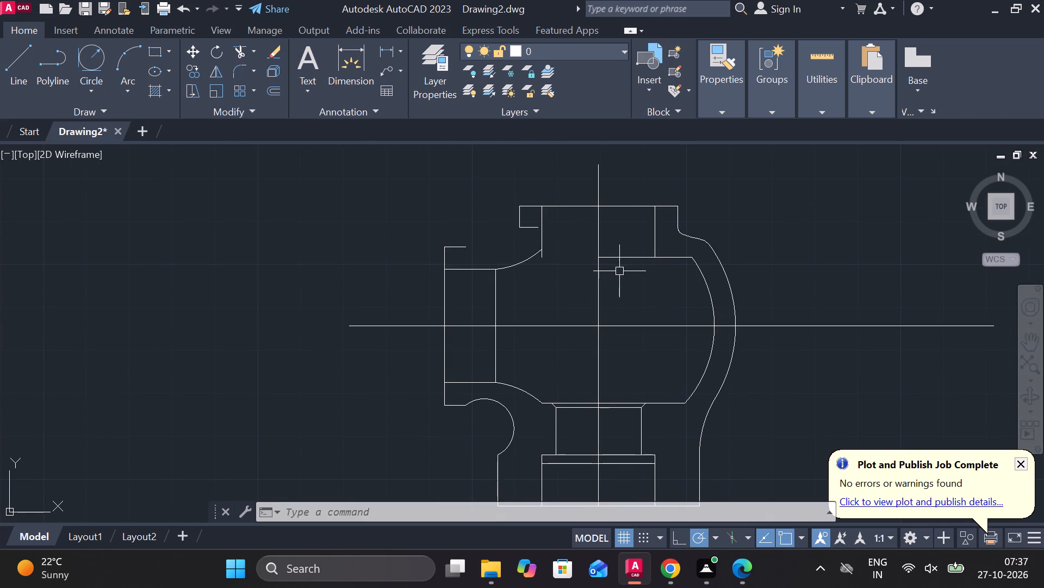
pyautogui.write('EX')
pyautogui.press('space')
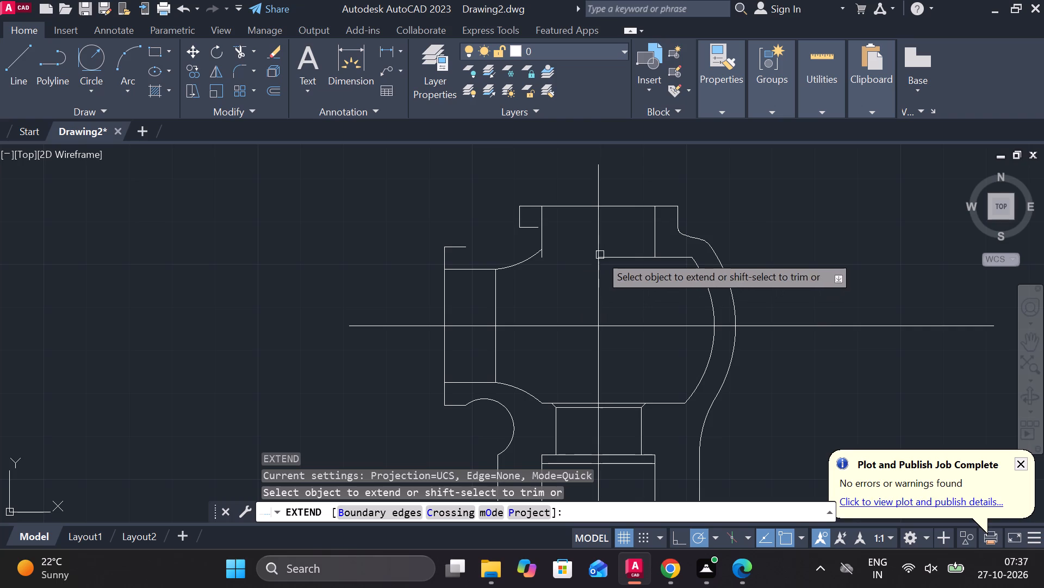
pyautogui.click(616, 256)
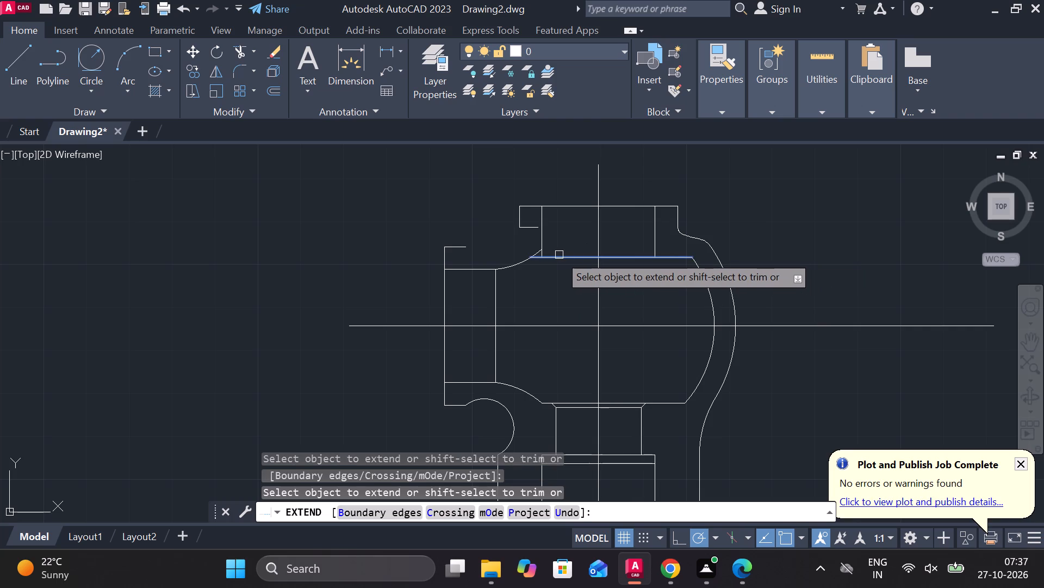
pyautogui.click(557, 255)
pyautogui.scroll(2, 557, 249)
pyautogui.press('Escape')
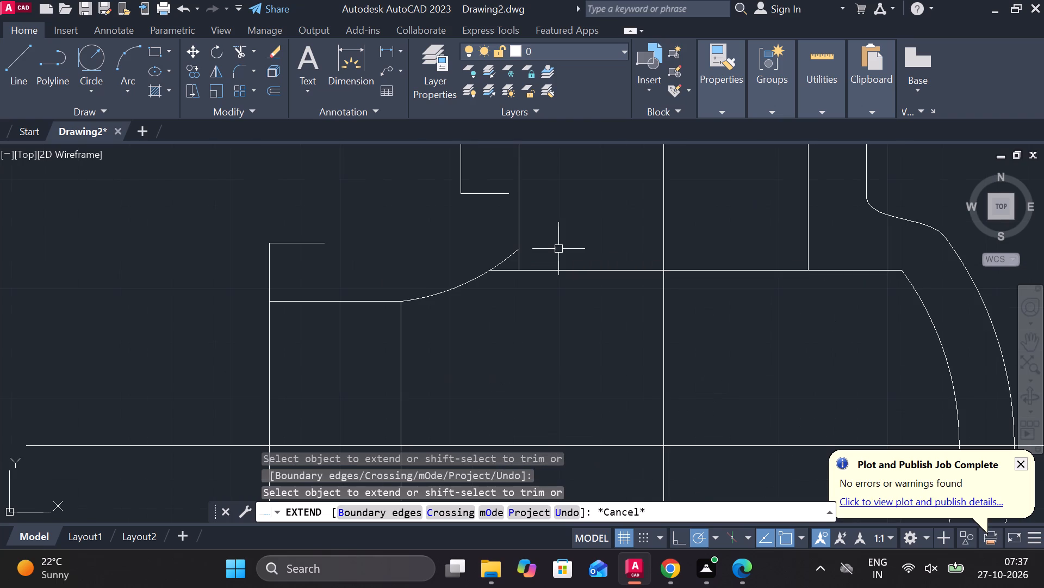
# Trim the mirrored arc's end that projects above the body's top line.
pyautogui.write('TR')
pyautogui.press('space')
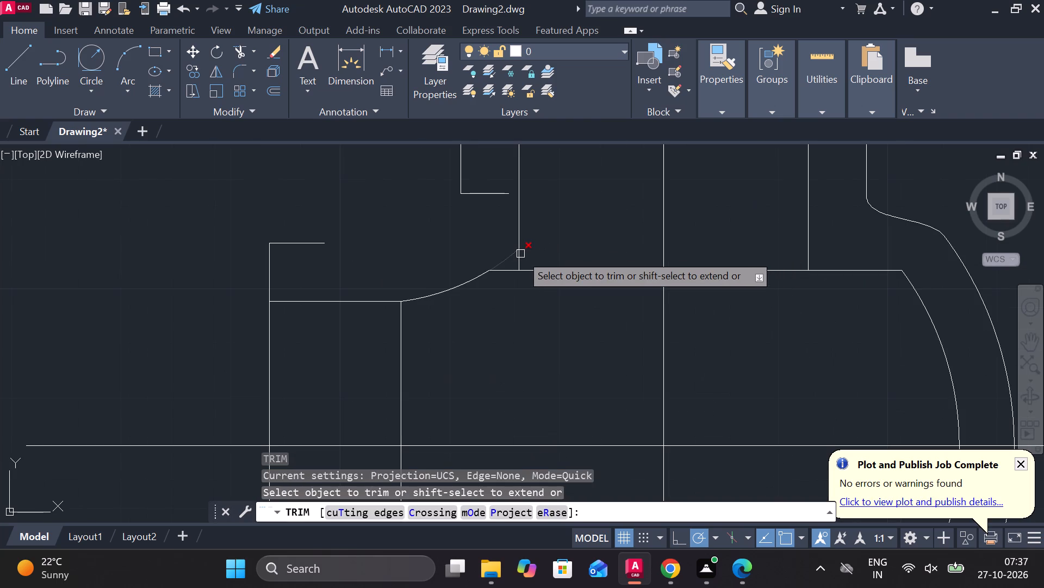
pyautogui.click(520, 254)
pyautogui.scroll(-3, 552, 261)
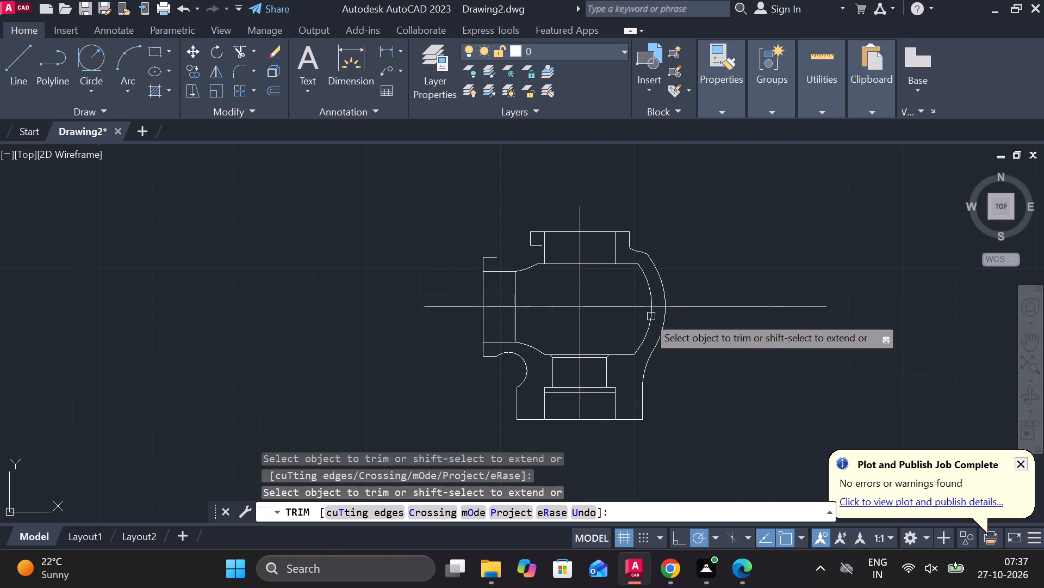
pyautogui.scroll(1, 632, 305)
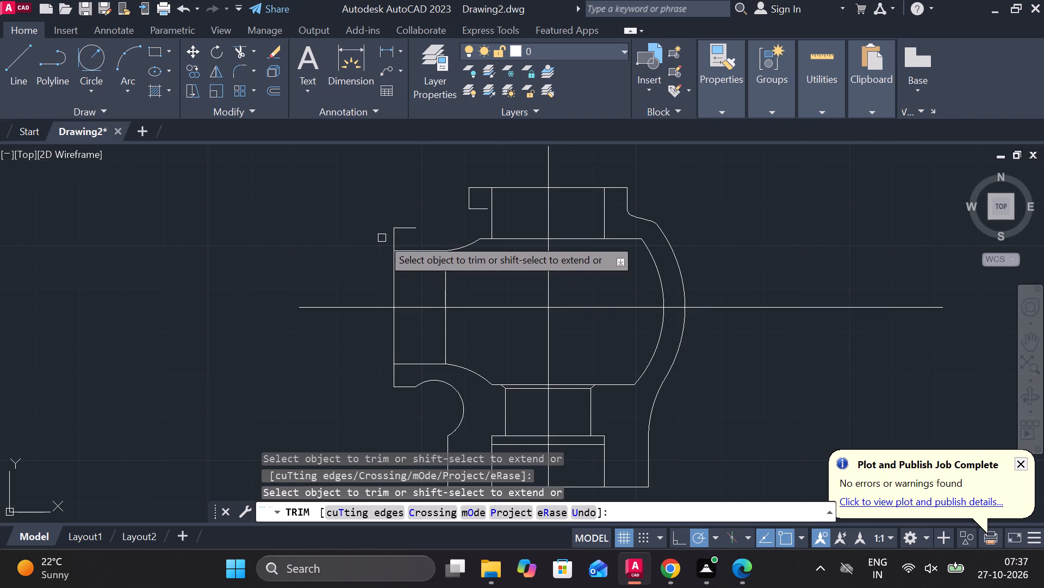
pyautogui.press('Escape')
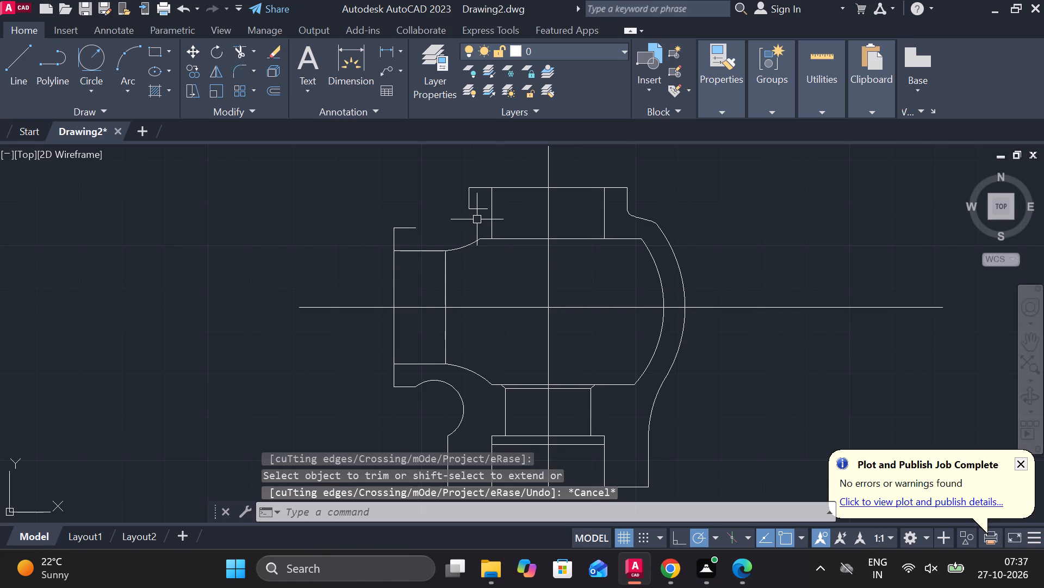
# Erase the short horizontal line at the lower end of the top port's left outer wall.
pyautogui.click(480, 208)
pyautogui.press('e')
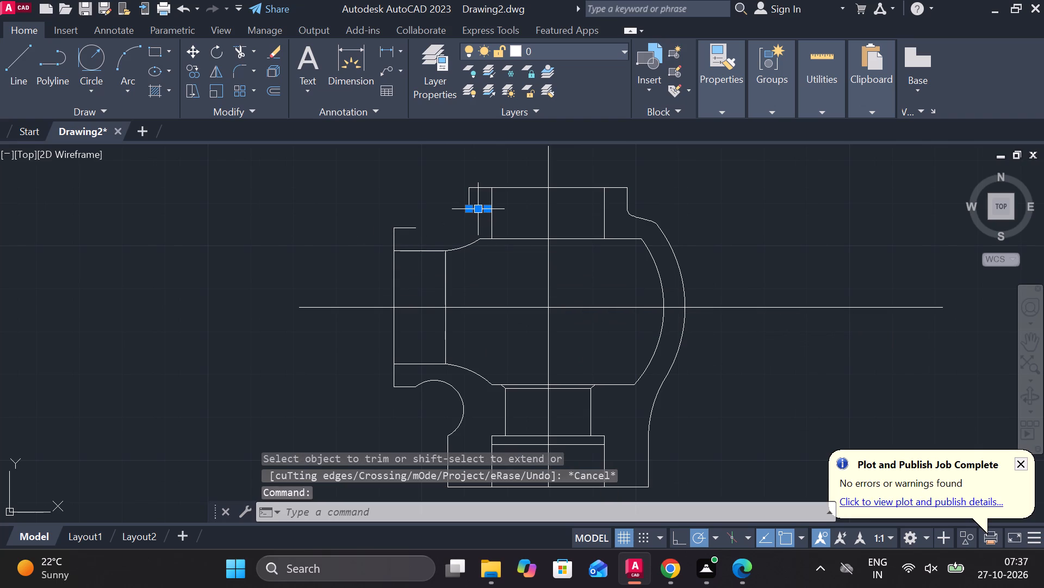
pyautogui.press('space')
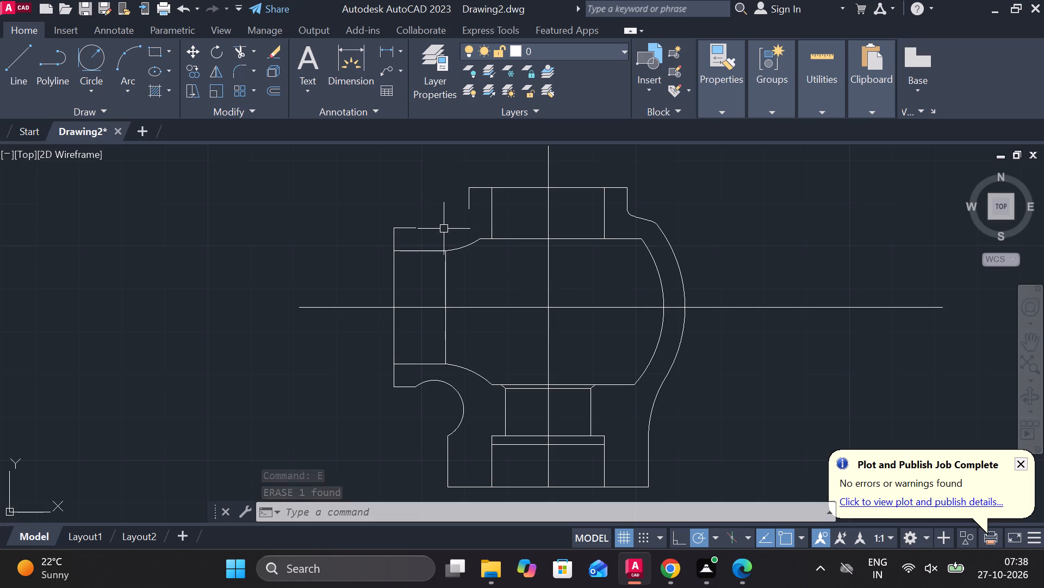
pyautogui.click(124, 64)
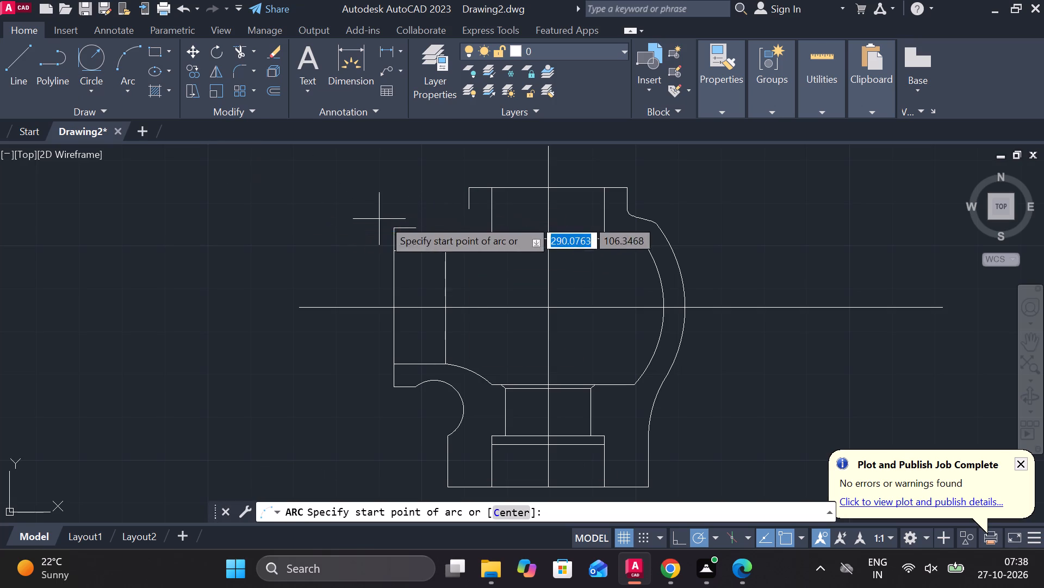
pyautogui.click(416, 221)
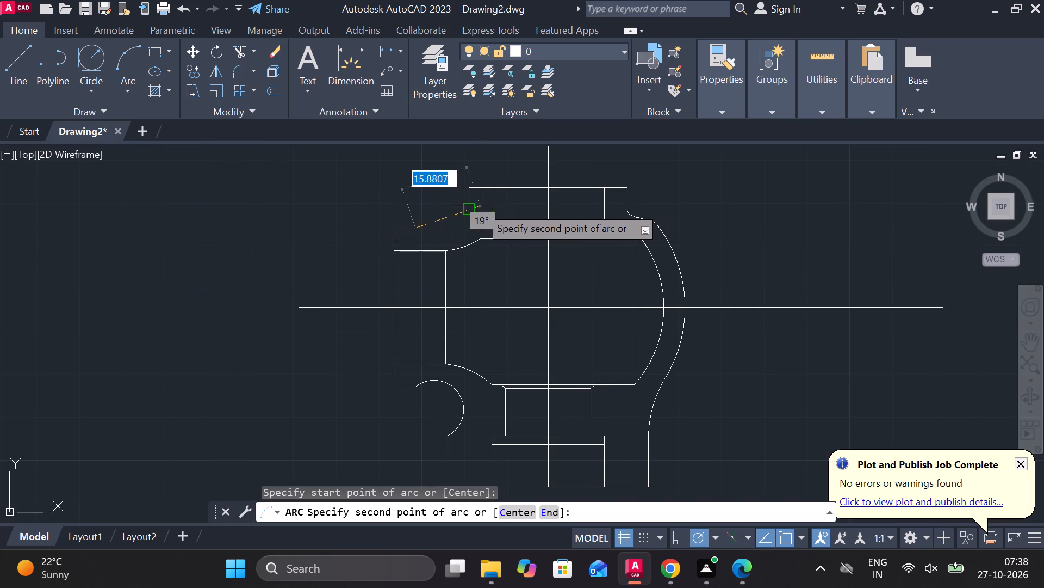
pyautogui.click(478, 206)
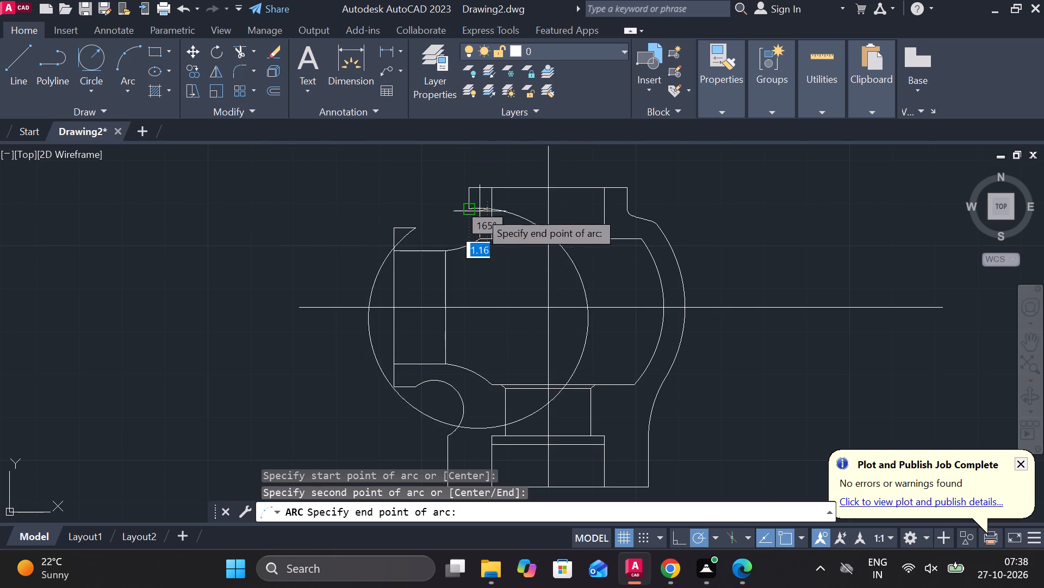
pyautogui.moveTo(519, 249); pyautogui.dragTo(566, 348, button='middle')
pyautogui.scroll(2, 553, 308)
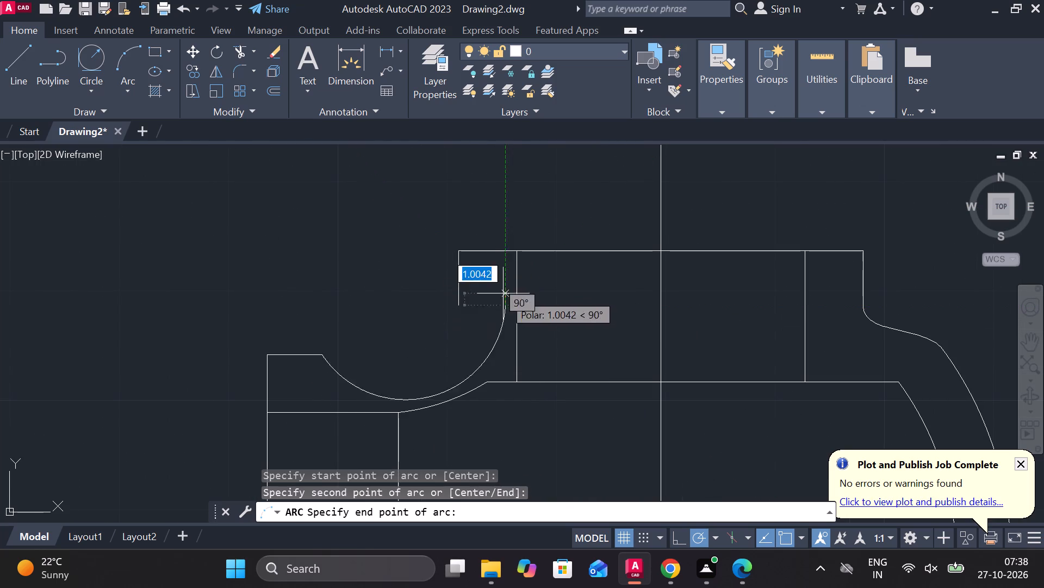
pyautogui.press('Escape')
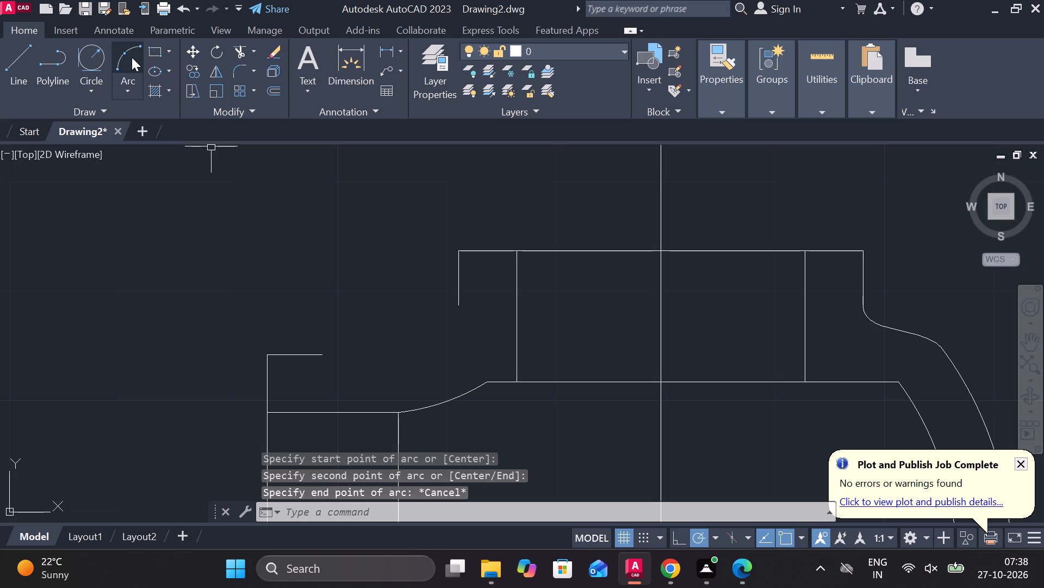
# Draw a three-point arc from the lower end of the top port's left outer wall through the right end of the upper-left horizontal edge.
pyautogui.click(129, 57)
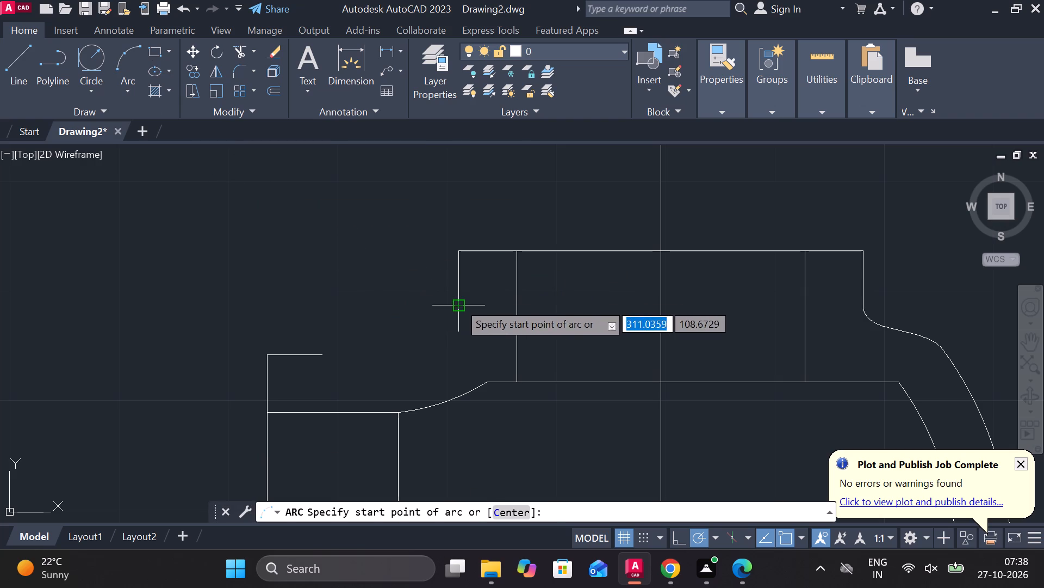
pyautogui.click(458, 302)
pyautogui.click(327, 355)
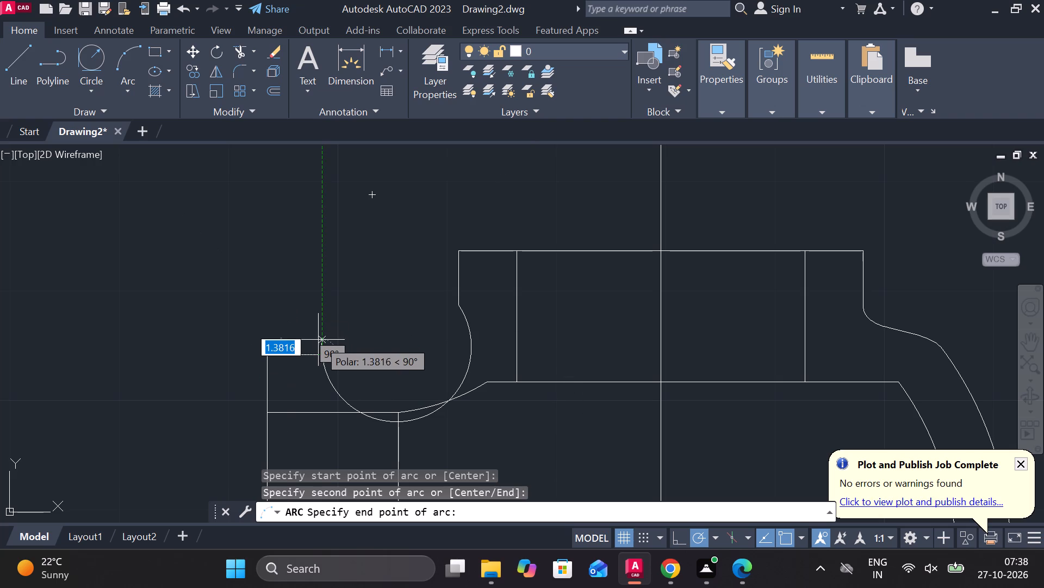
pyautogui.scroll(3, 318, 336)
pyautogui.scroll(-1, 303, 308)
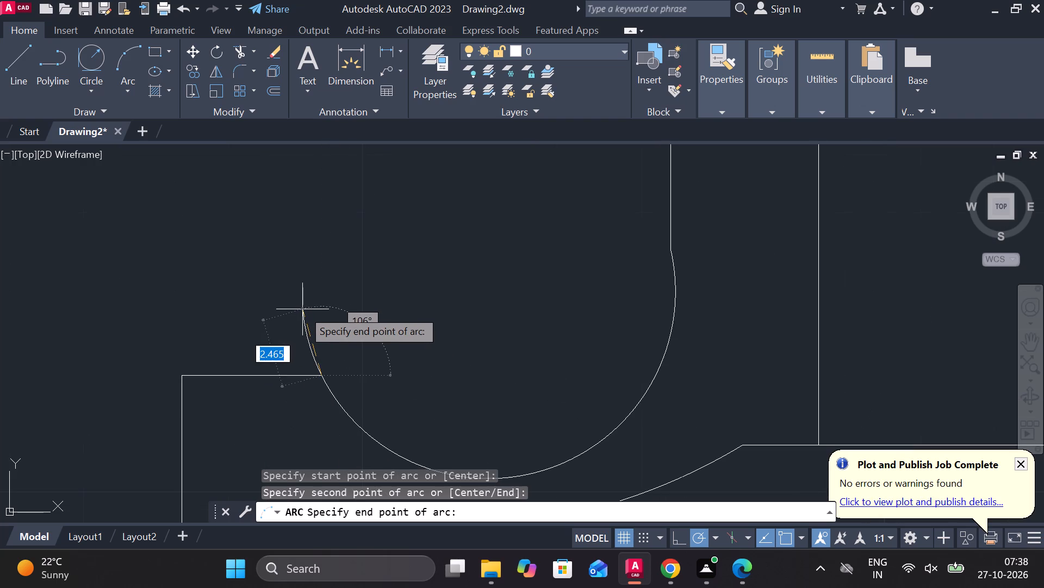
pyautogui.scroll(-1, 313, 316)
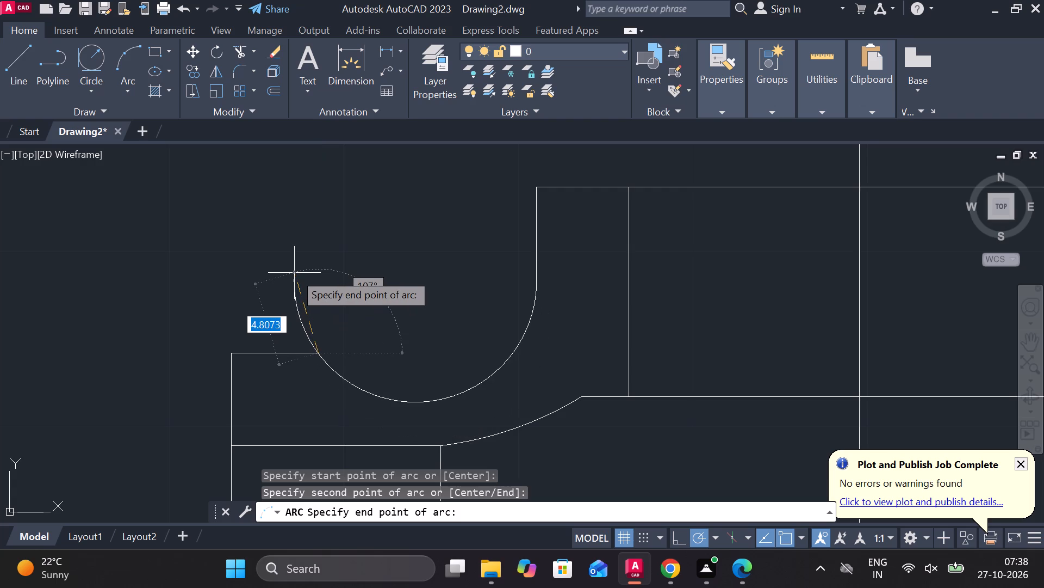
pyautogui.click(294, 273)
pyautogui.press('Escape')
# Trim the new arc's end that projects above the upper-left horizontal edge.
pyautogui.write('TR')
pyautogui.press('space')
pyautogui.moveTo(351, 269); pyautogui.dragTo(286, 296)
pyautogui.scroll(-3, 281, 291)
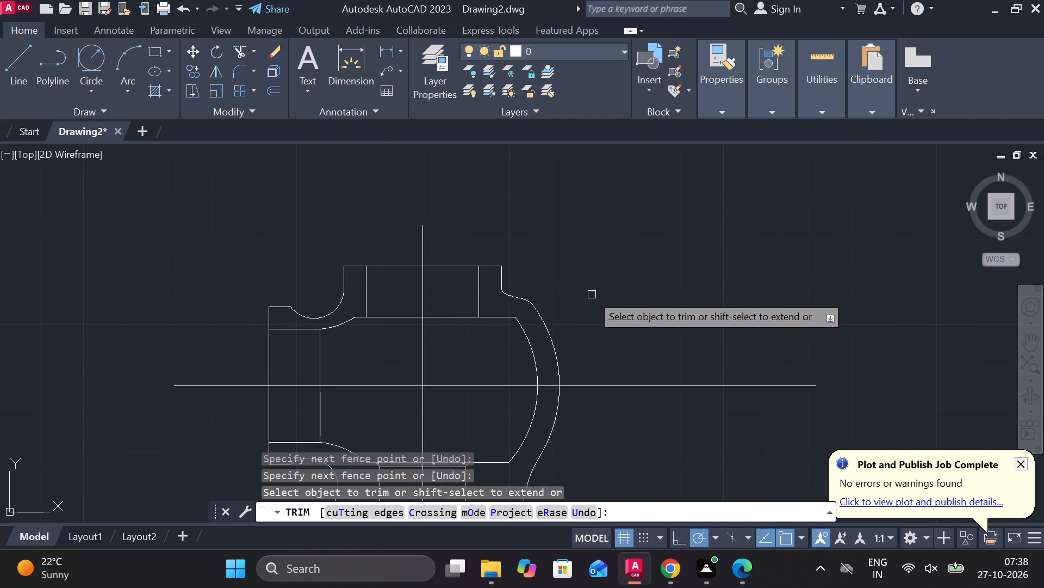
pyautogui.scroll(-1, 592, 295)
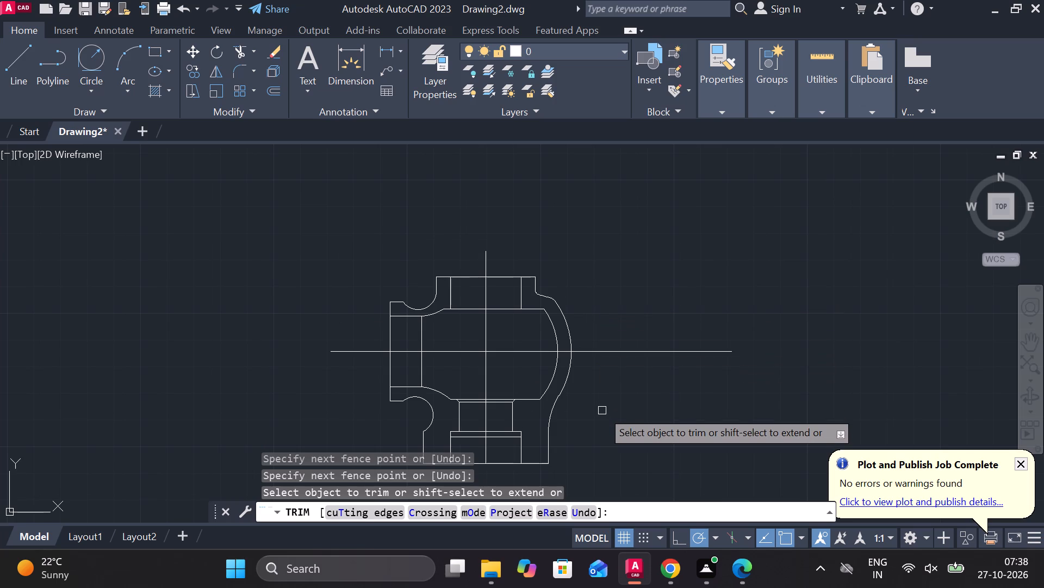
pyautogui.moveTo(599, 411); pyautogui.dragTo(581, 388, button='middle')
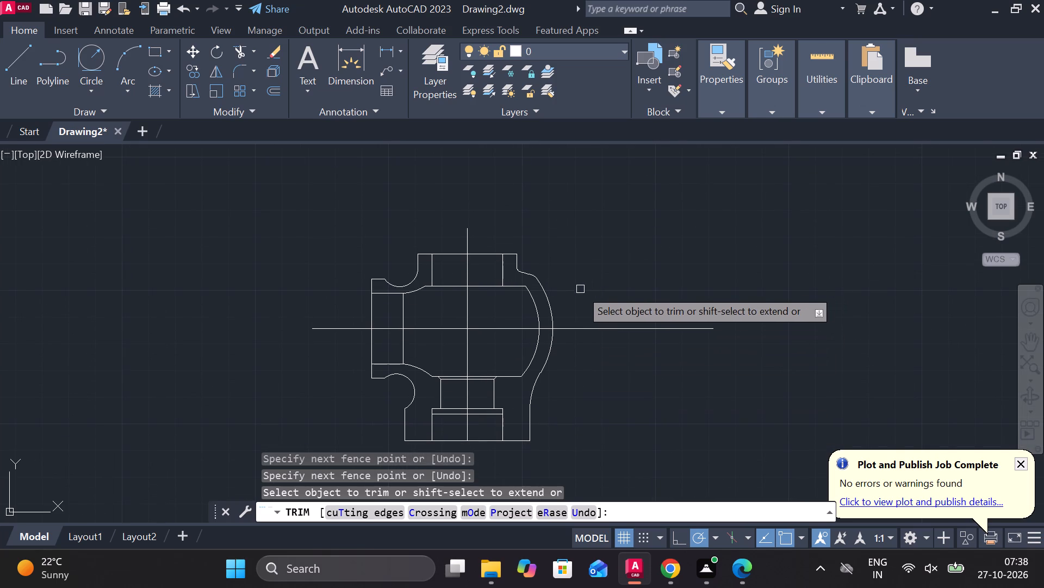
pyautogui.scroll(1, 543, 252)
pyautogui.press('Escape')
# Offset the top port's left inner wall line 1 unit toward the vertical centerline.
pyautogui.scroll(2, 338, 230)
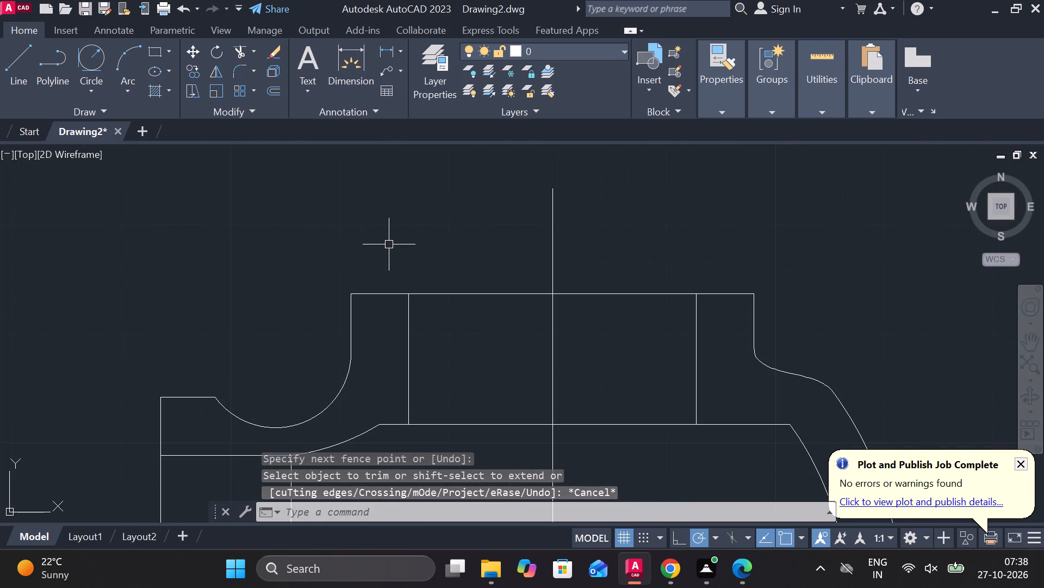
pyautogui.click(411, 326)
pyautogui.press('o')
pyautogui.press('Return')
pyautogui.press('Return')
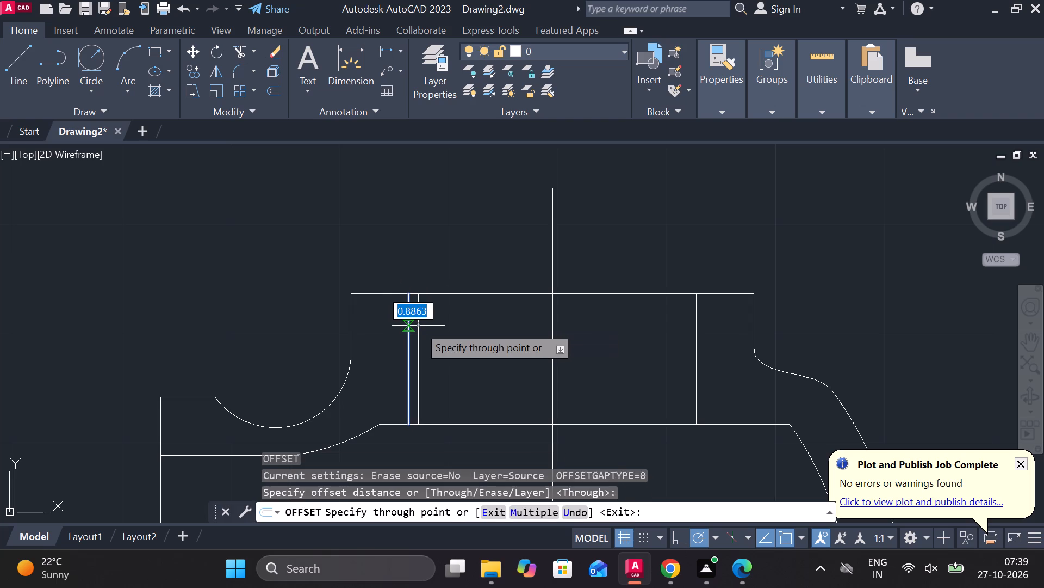
pyautogui.write('1')
pyautogui.press('space')
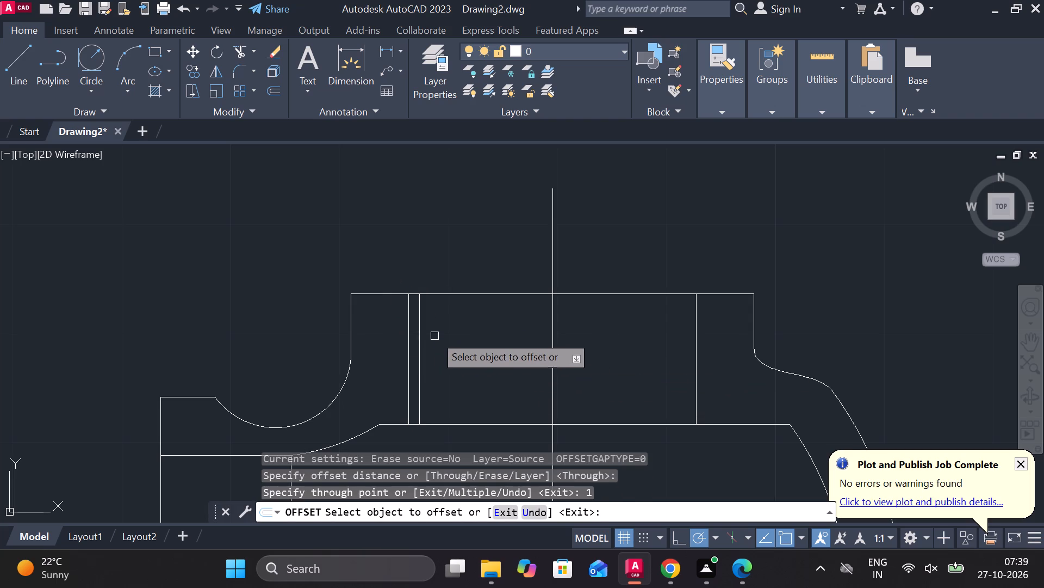
pyautogui.scroll(1, 434, 333)
pyautogui.press('Escape')
# With 30° polar tracking, draw the first V-shaped thread tooth from the left inner wall's top end to the offset line and back past the wall.
pyautogui.click(7, 59)
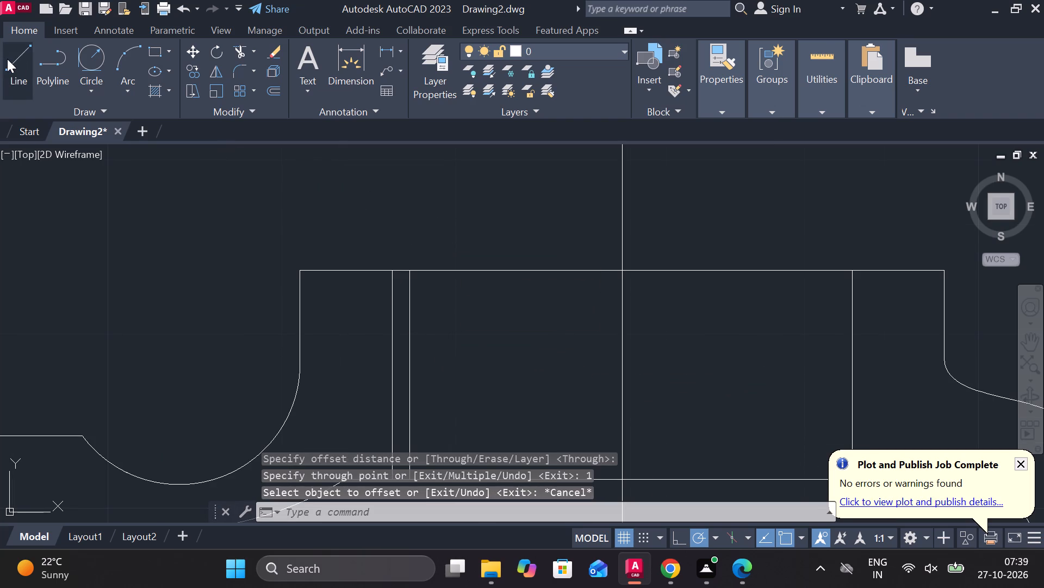
pyautogui.scroll(2, 369, 293)
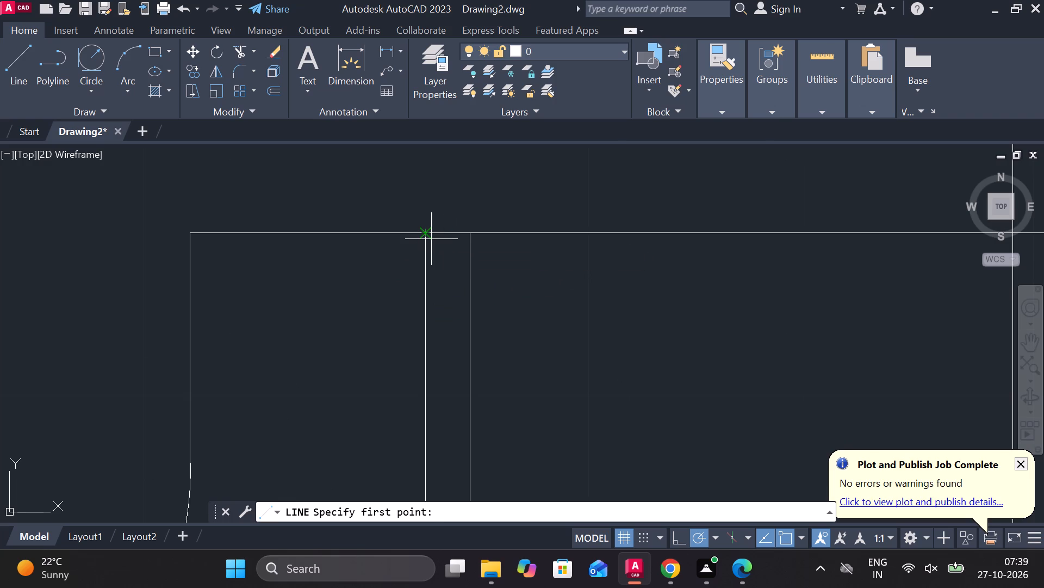
pyautogui.click(431, 239)
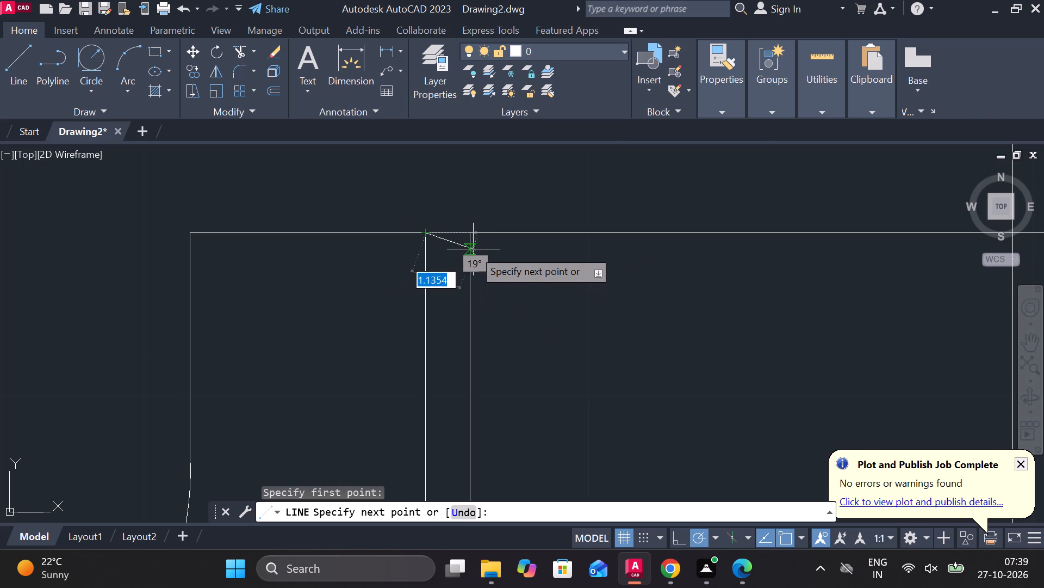
pyautogui.scroll(2, 473, 249)
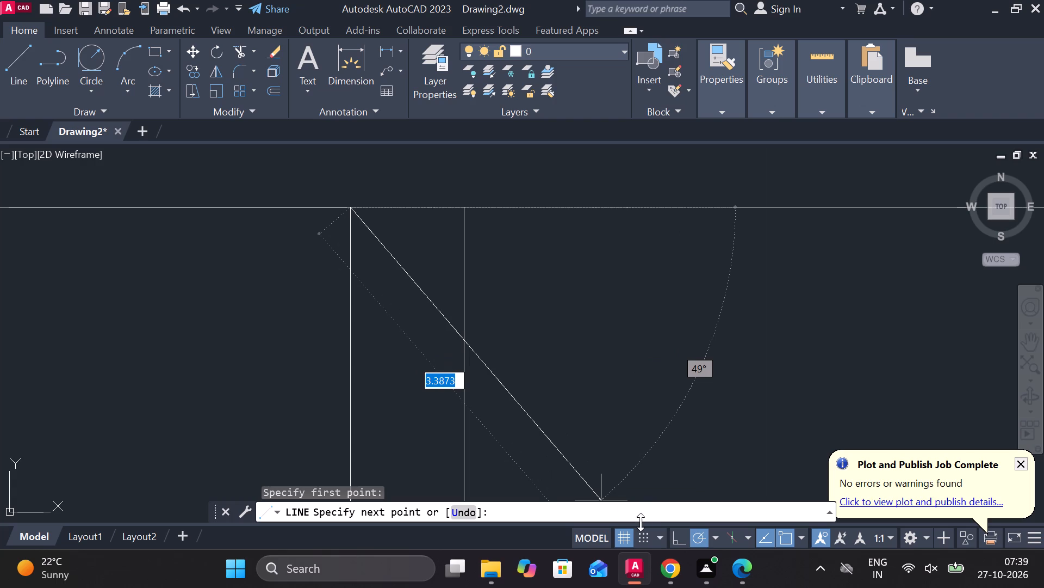
pyautogui.click(713, 535)
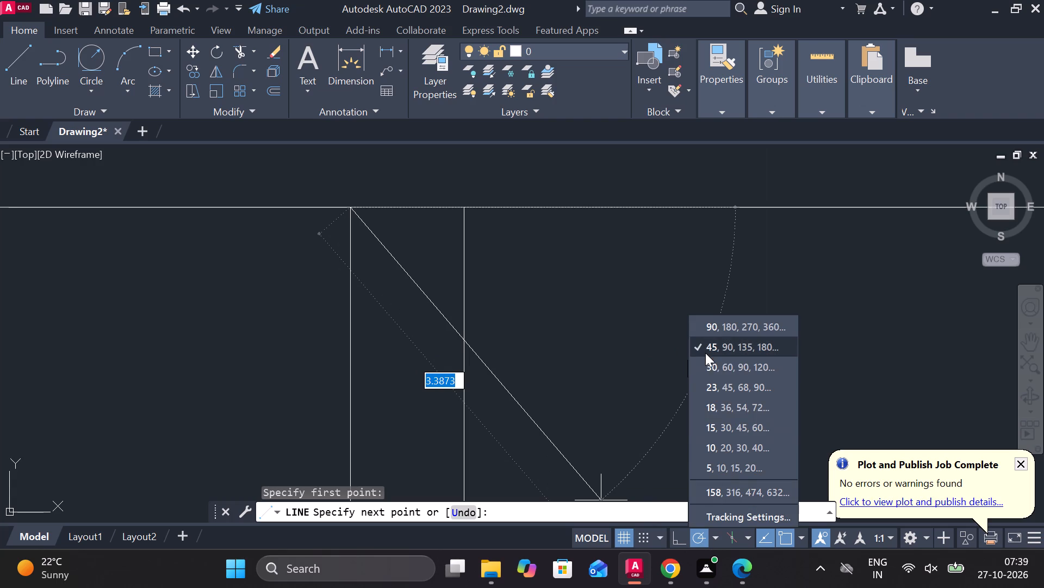
pyautogui.click(709, 362)
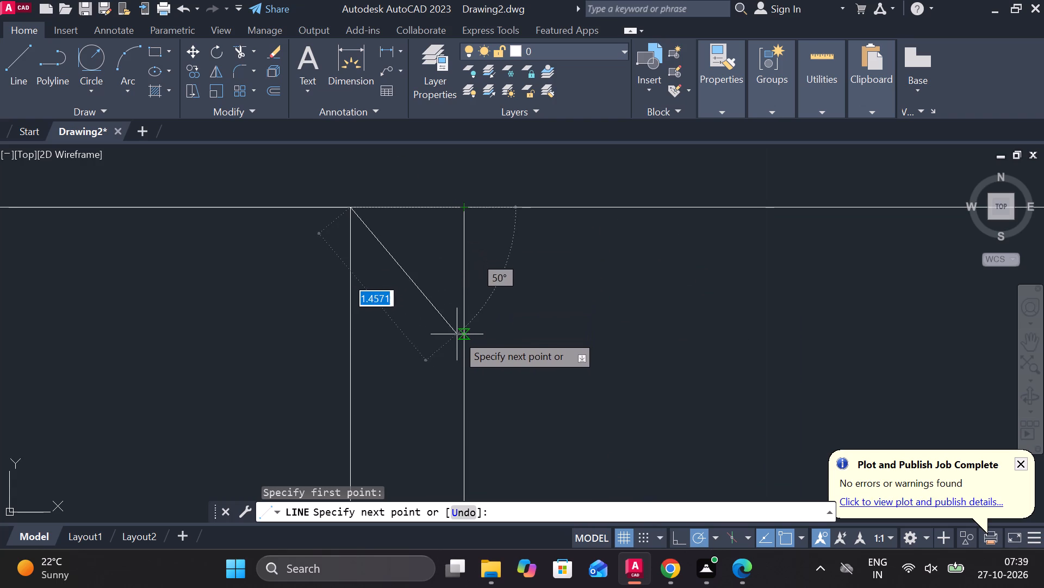
pyautogui.scroll(-2, 463, 328)
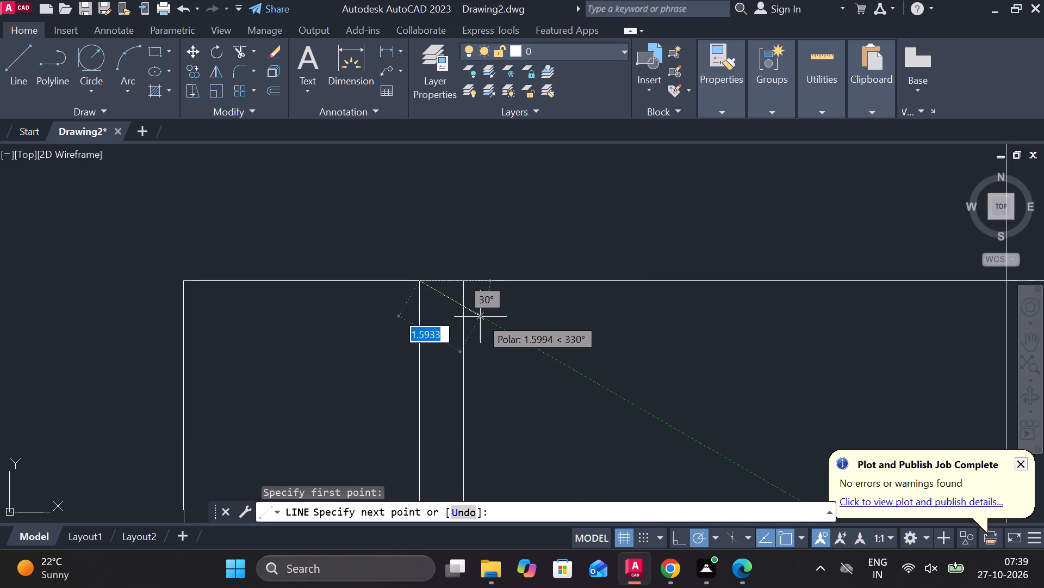
pyautogui.scroll(3, 480, 317)
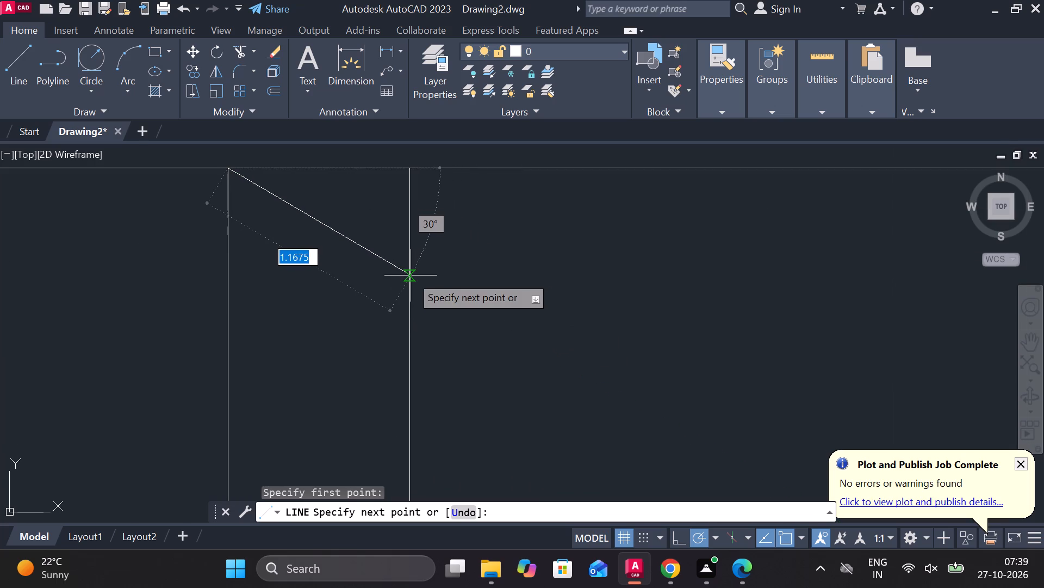
pyautogui.click(411, 275)
pyautogui.moveTo(351, 309); pyautogui.dragTo(401, 280, button='middle')
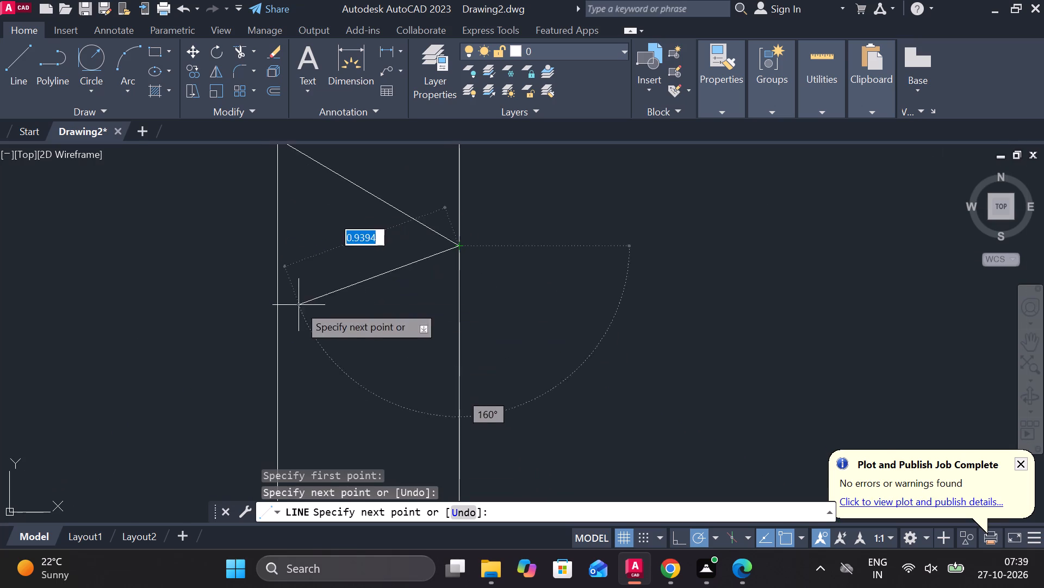
pyautogui.moveTo(244, 331); pyautogui.dragTo(330, 293, button='middle')
pyautogui.click(306, 334)
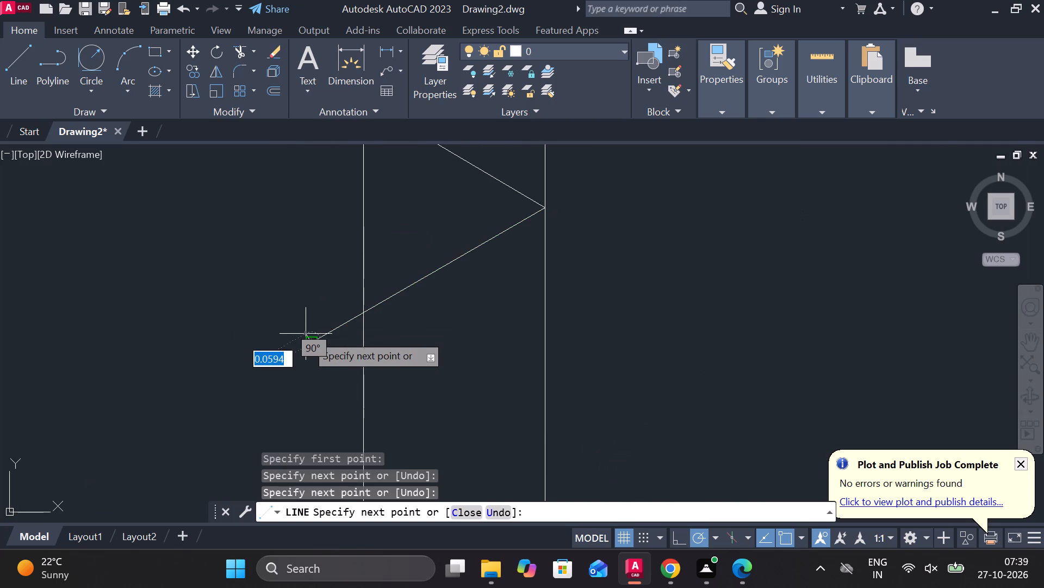
pyautogui.scroll(-2, 306, 334)
pyautogui.moveTo(304, 335); pyautogui.dragTo(303, 277, button='middle')
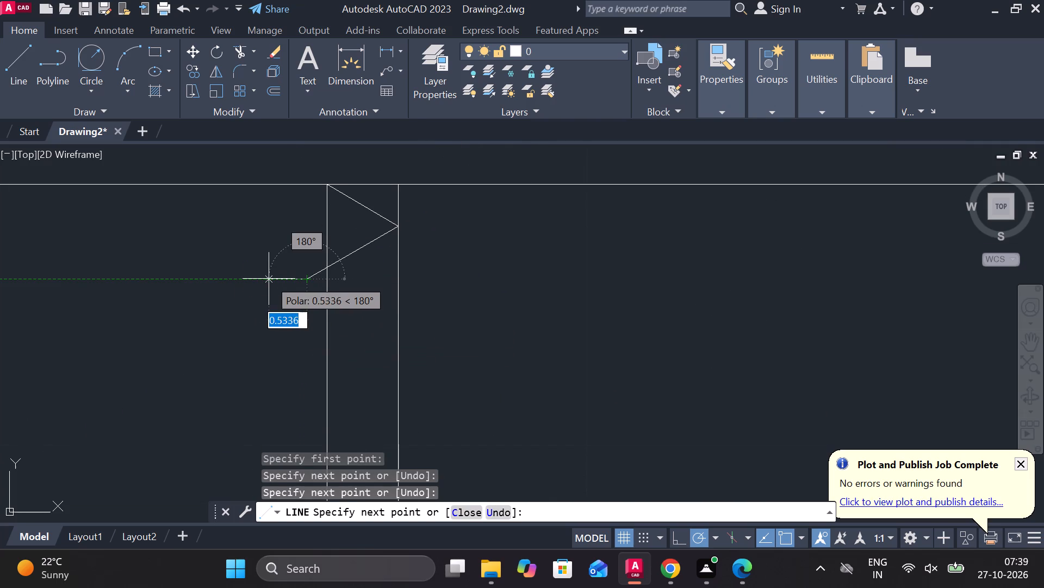
pyautogui.press('Escape')
# Trim the first tooth's lower line where it projects beyond the port's inner wall line.
pyautogui.write('TR')
pyautogui.press('space')
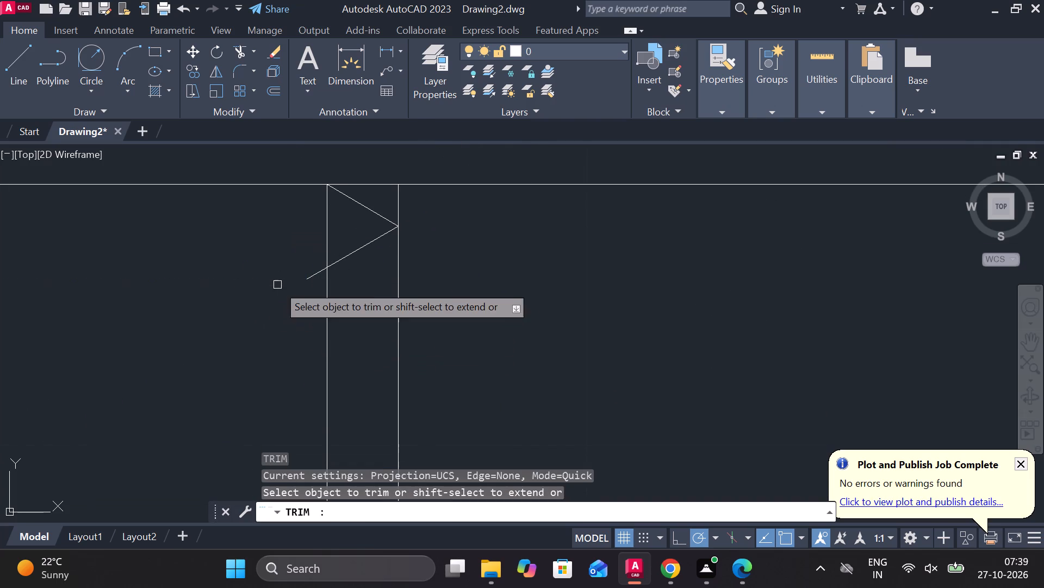
pyautogui.click(313, 274)
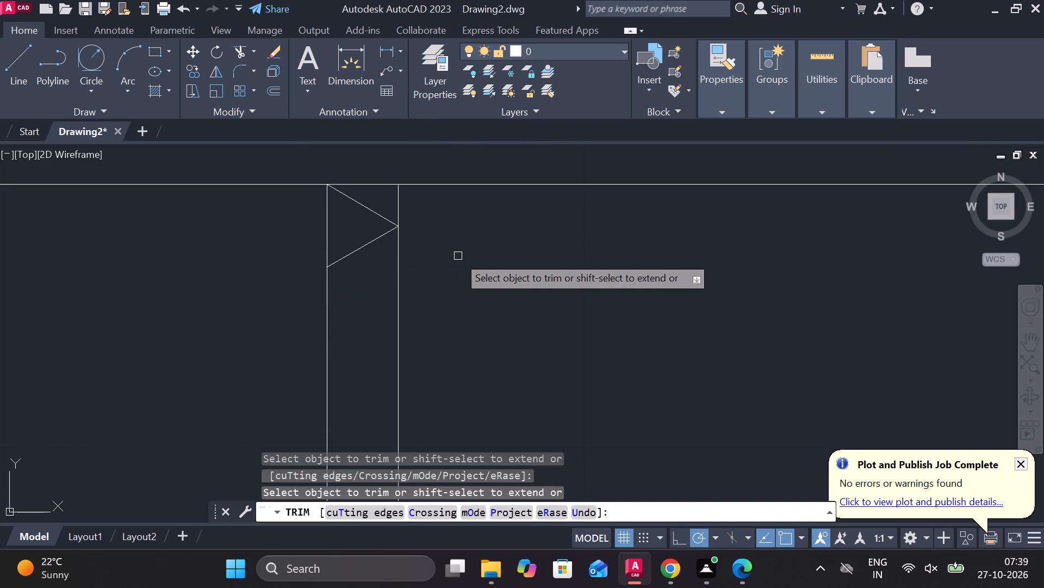
pyautogui.press('Escape')
# Draw the second thread tooth below the first with two 30° lines meeting at the offset line and extending past both vertical lines.
pyautogui.press('l')
pyautogui.press('Return')
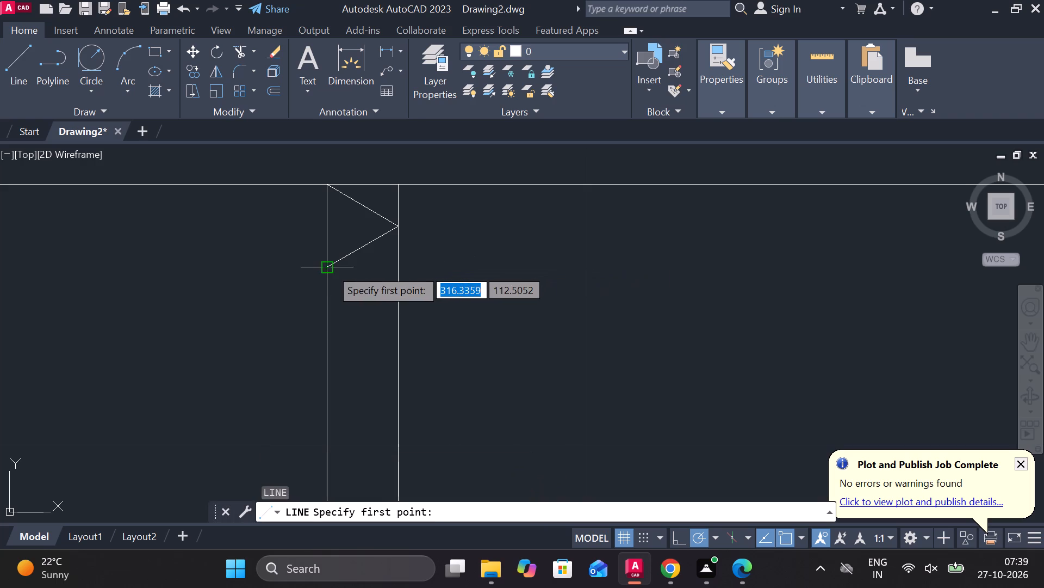
pyautogui.click(330, 268)
pyautogui.click(430, 322)
pyautogui.press('Escape')
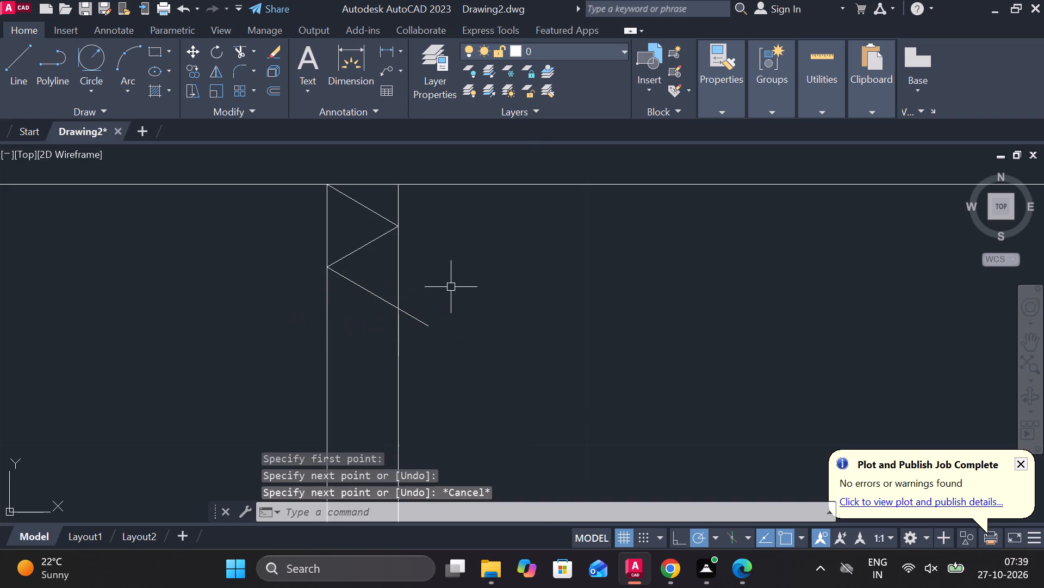
pyautogui.press('space')
pyautogui.click(401, 307)
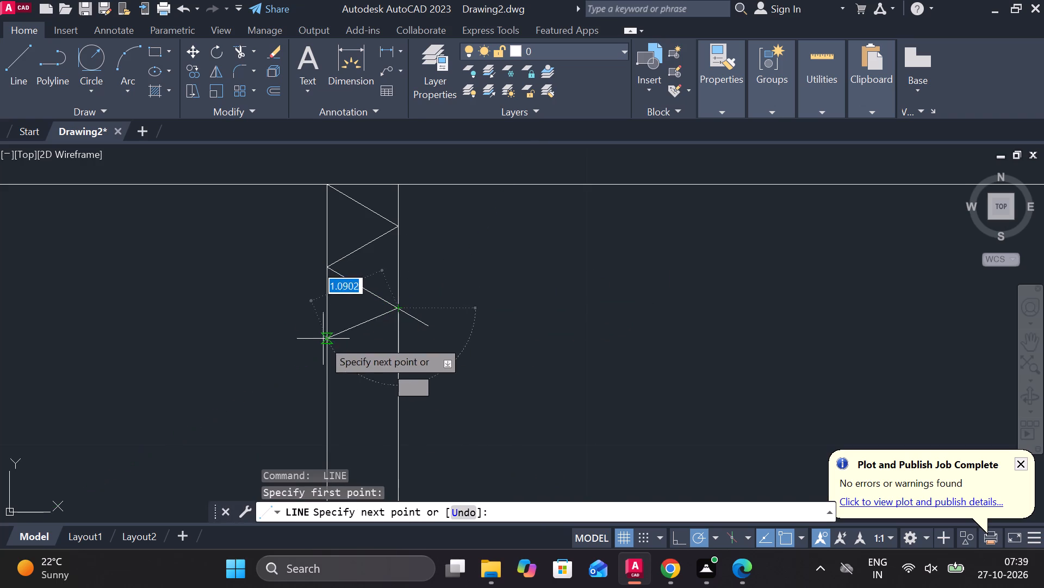
pyautogui.click(302, 355)
pyautogui.press('Escape')
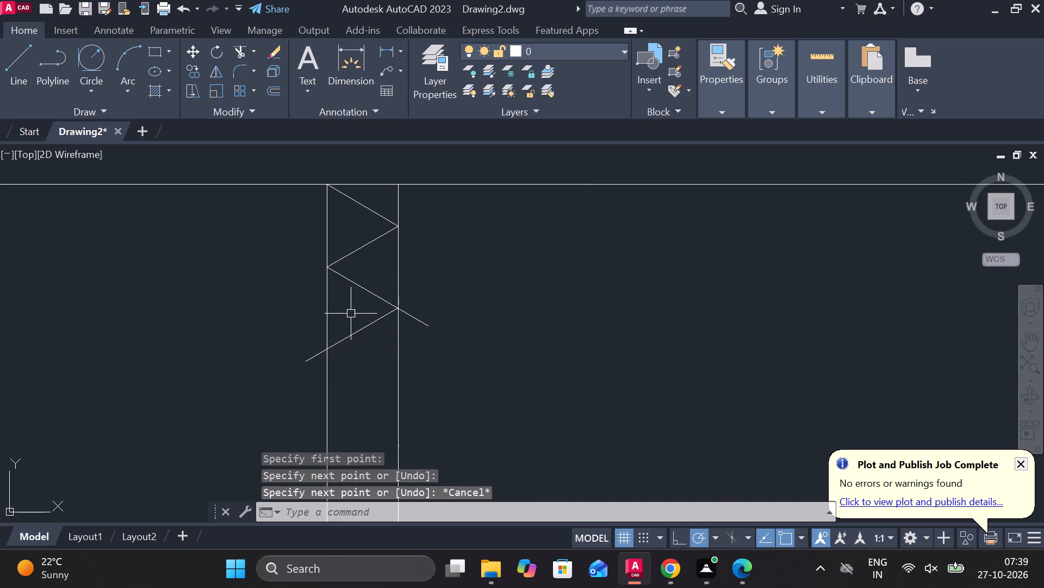
# Draw the third thread tooth below the second with two 30° lines meeting at the offset line and extending past both vertical lines.
pyautogui.press('space')
pyautogui.click(328, 350)
pyautogui.moveTo(386, 374); pyautogui.dragTo(375, 338, button='middle')
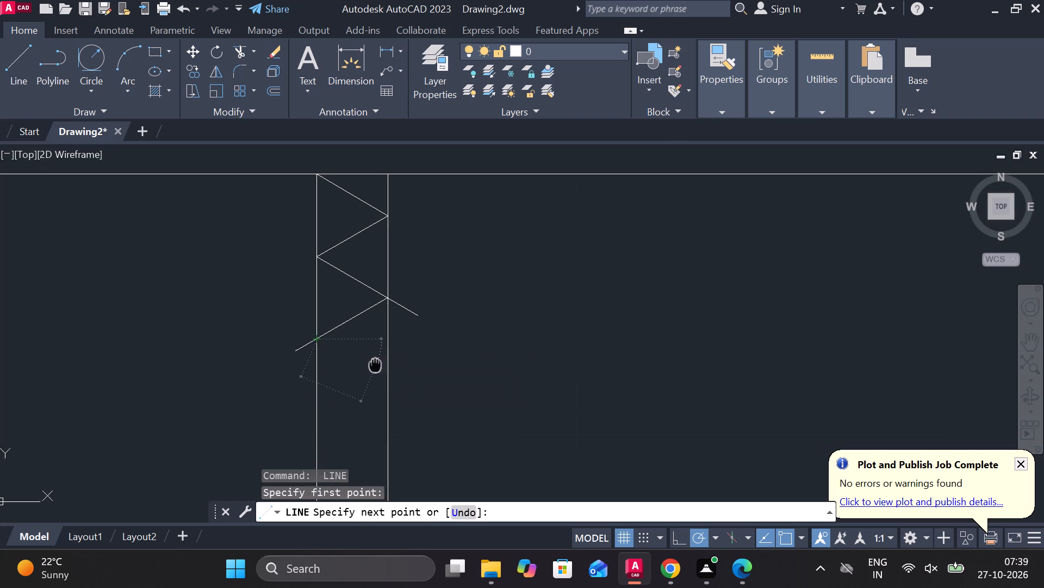
pyautogui.moveTo(375, 338); pyautogui.dragTo(375, 321, button='middle')
pyautogui.click(432, 354)
pyautogui.press('Escape')
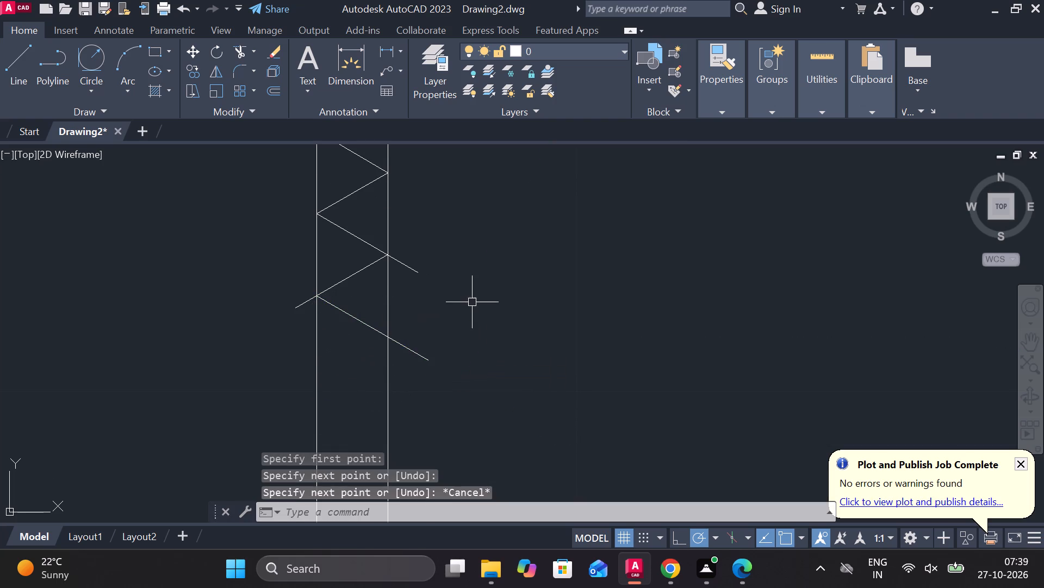
pyautogui.press('space')
pyautogui.click(384, 341)
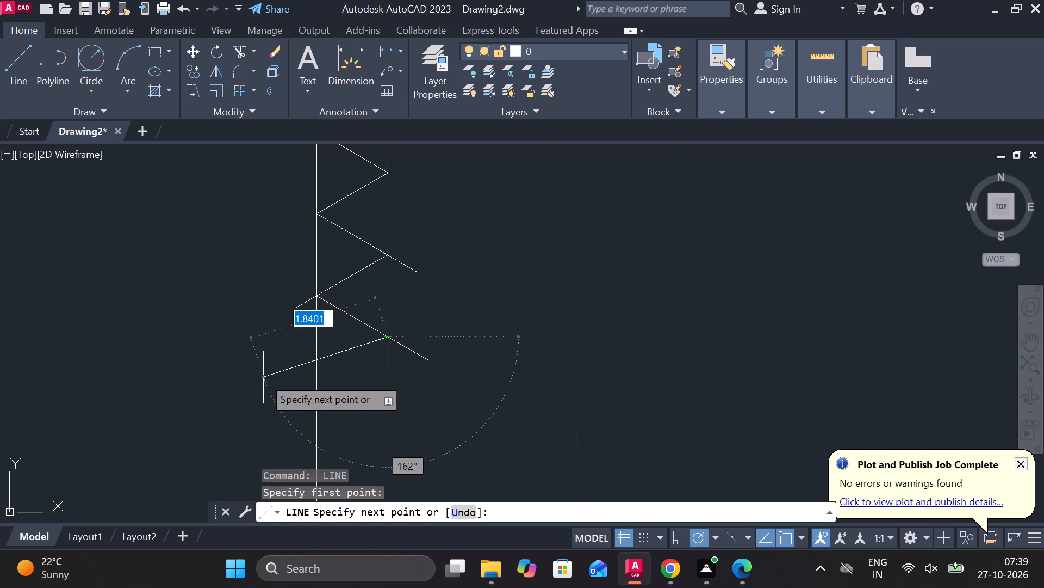
pyautogui.click(261, 397)
pyautogui.press('Escape')
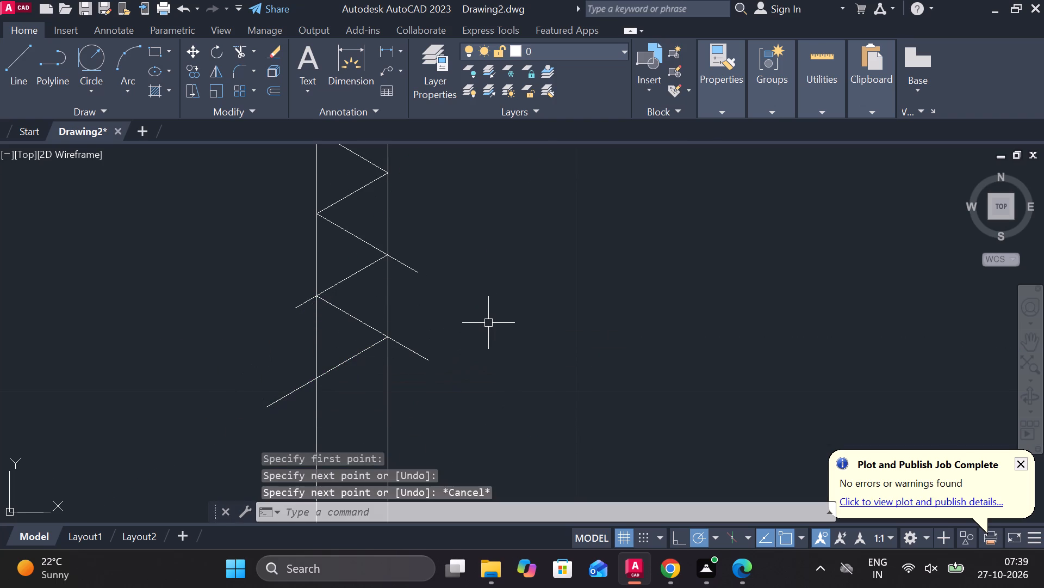
# Trim the second and third teeth's line ends that project beyond the inner wall line and the offset line.
pyautogui.write('TR')
pyautogui.press('space')
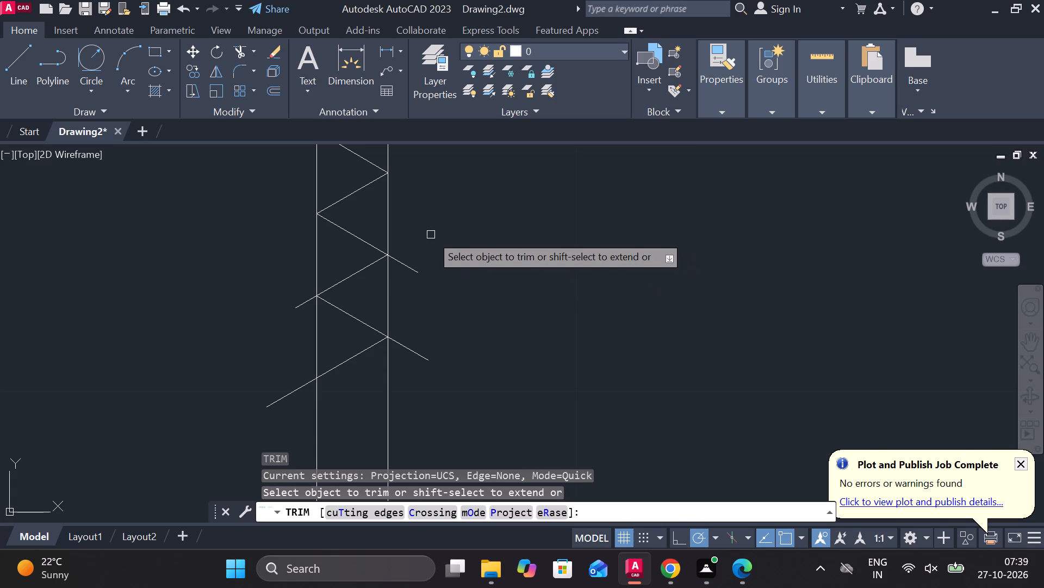
pyautogui.moveTo(423, 232); pyautogui.dragTo(411, 372)
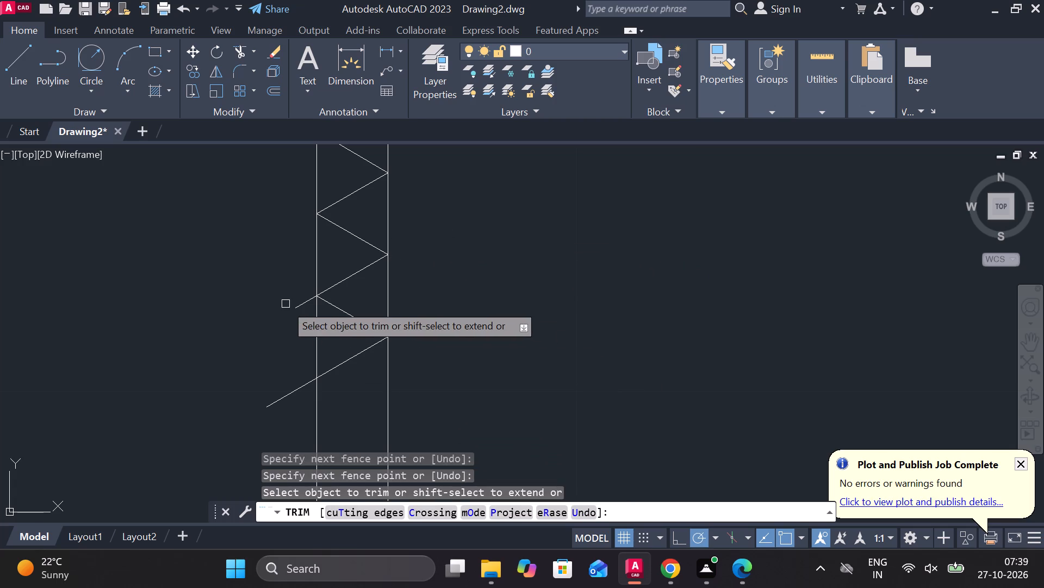
pyautogui.click(303, 304)
pyautogui.click(282, 391)
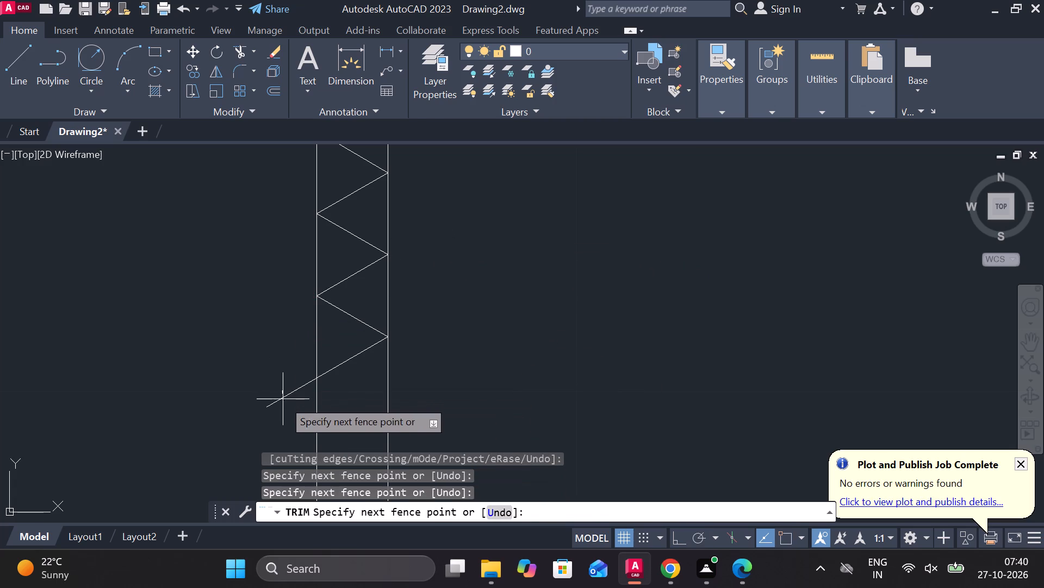
pyautogui.click(283, 402)
pyautogui.scroll(-2, 278, 371)
pyautogui.press('Escape')
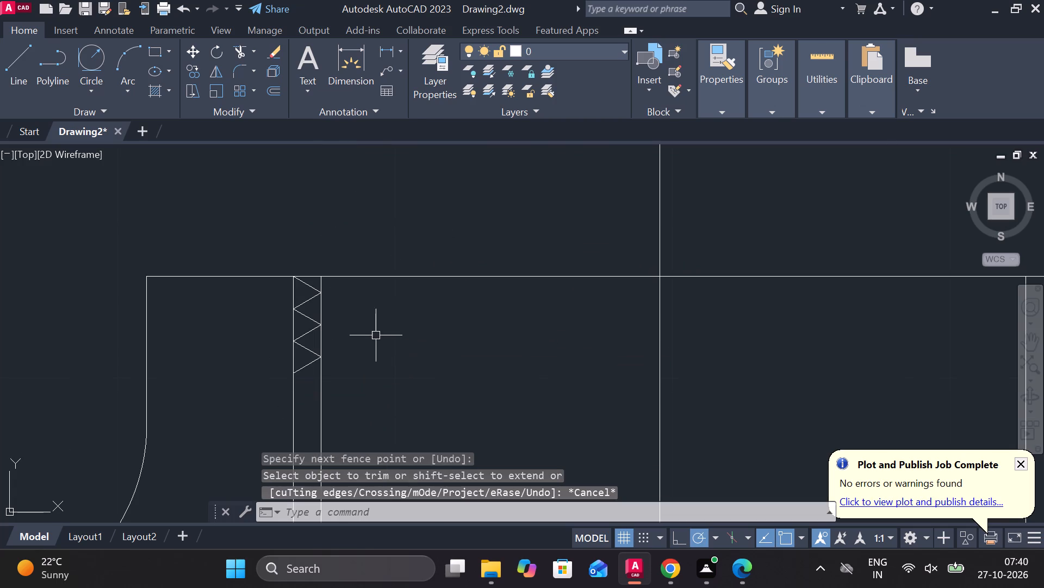
# Copy the three-tooth zigzag end to end three times down the port wall, from its top endpoint, past the port's bottom line.
pyautogui.moveTo(378, 344); pyautogui.dragTo(388, 346, button='middle')
pyautogui.scroll(1, 395, 347)
pyautogui.moveTo(420, 341); pyautogui.dragTo(560, 335, button='middle')
pyautogui.click(406, 393)
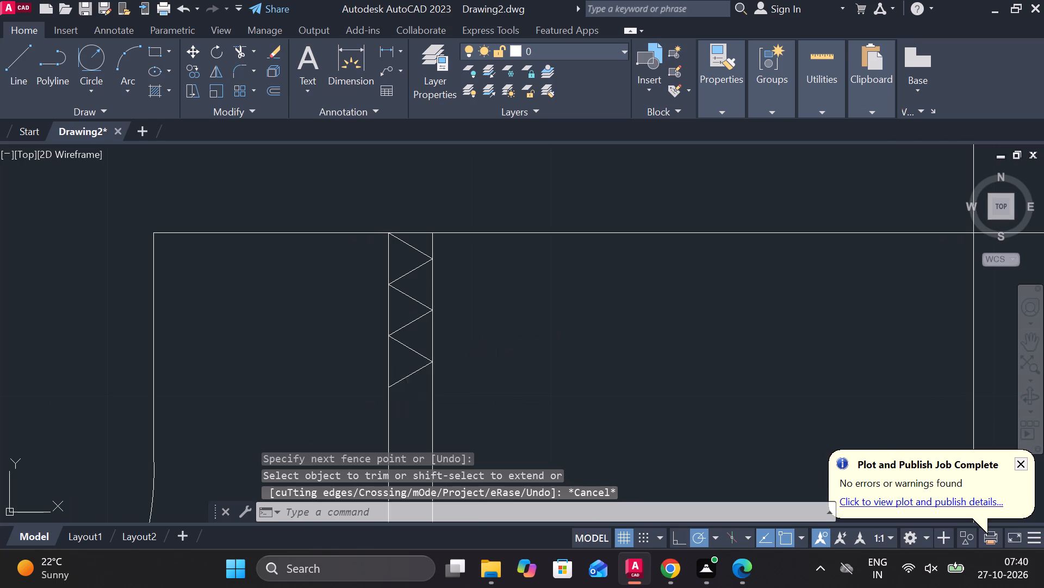
pyautogui.click(403, 240)
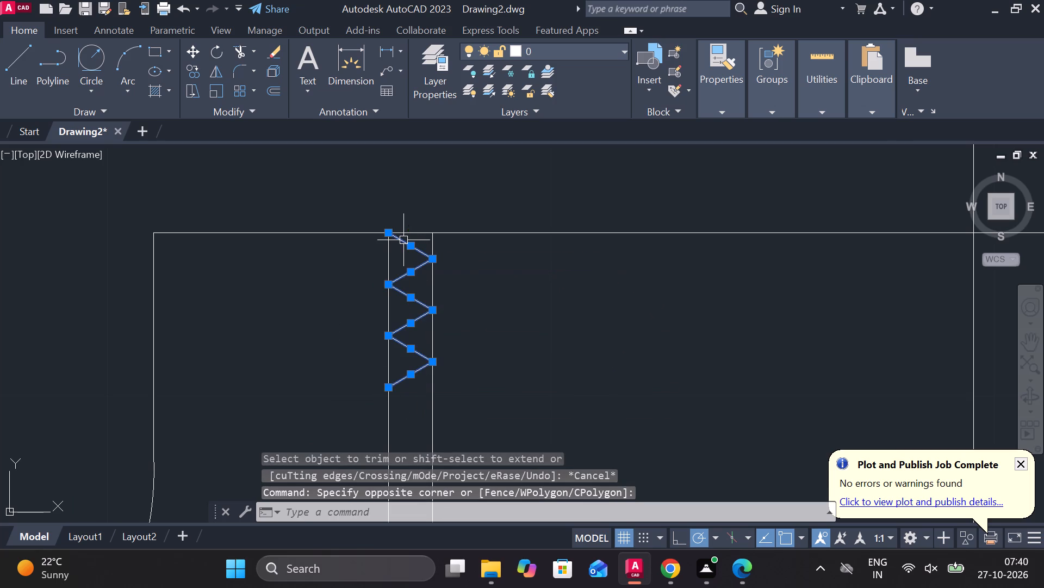
pyautogui.press('c')
pyautogui.press('o')
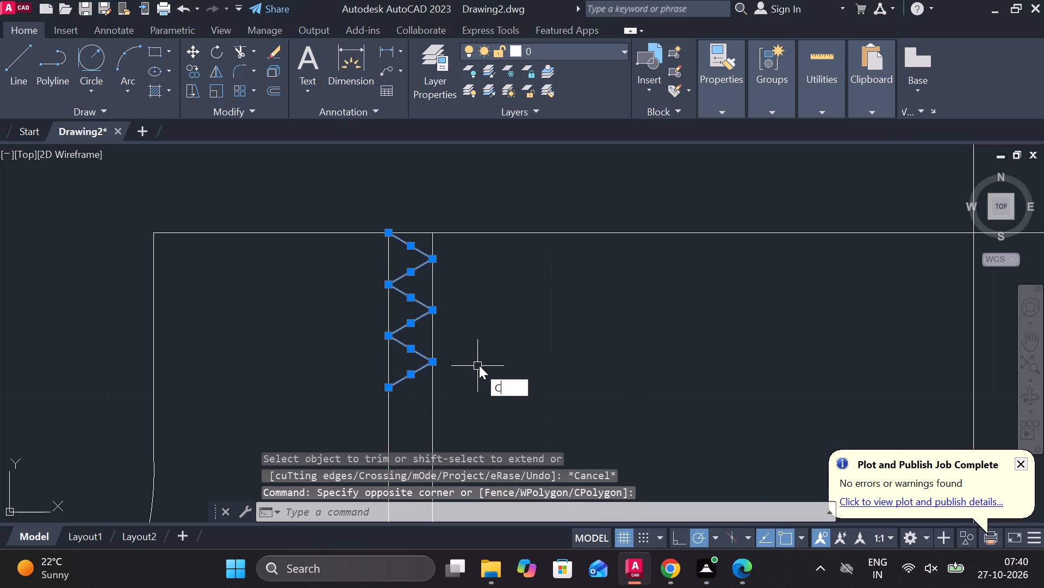
pyautogui.press('Return')
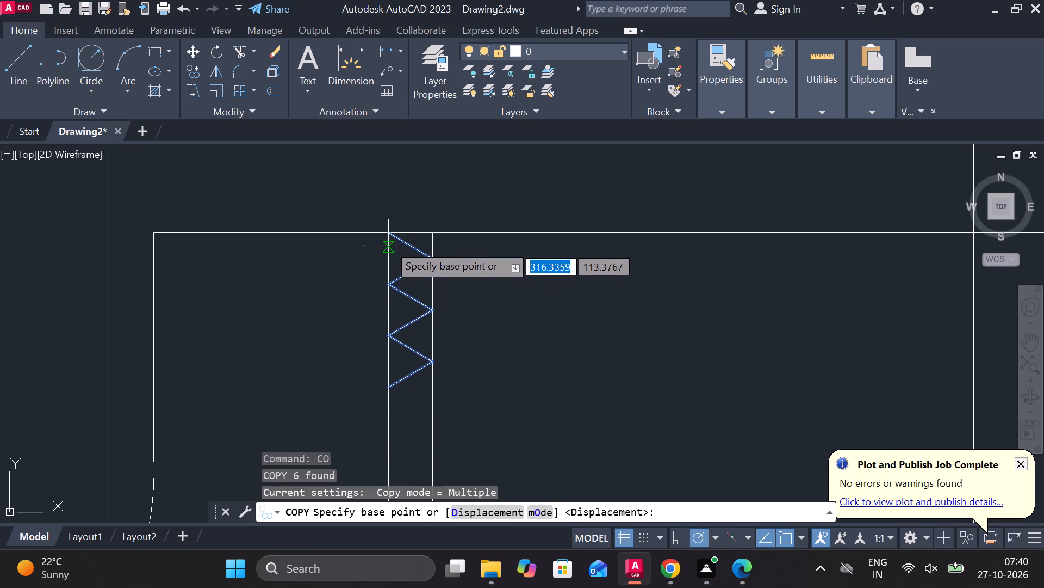
pyautogui.click(388, 234)
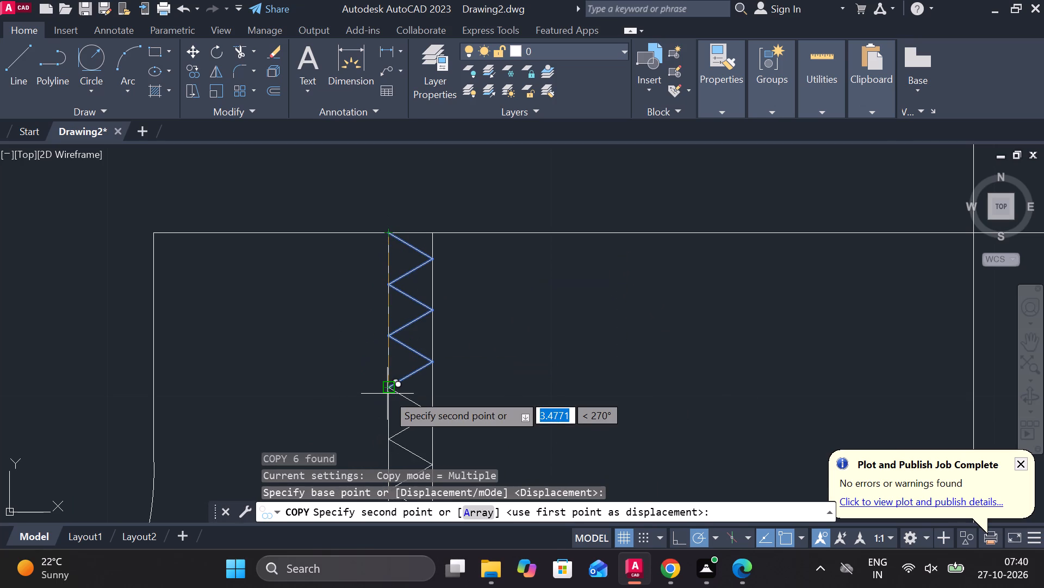
pyautogui.moveTo(387, 394); pyautogui.dragTo(399, 226, button='middle')
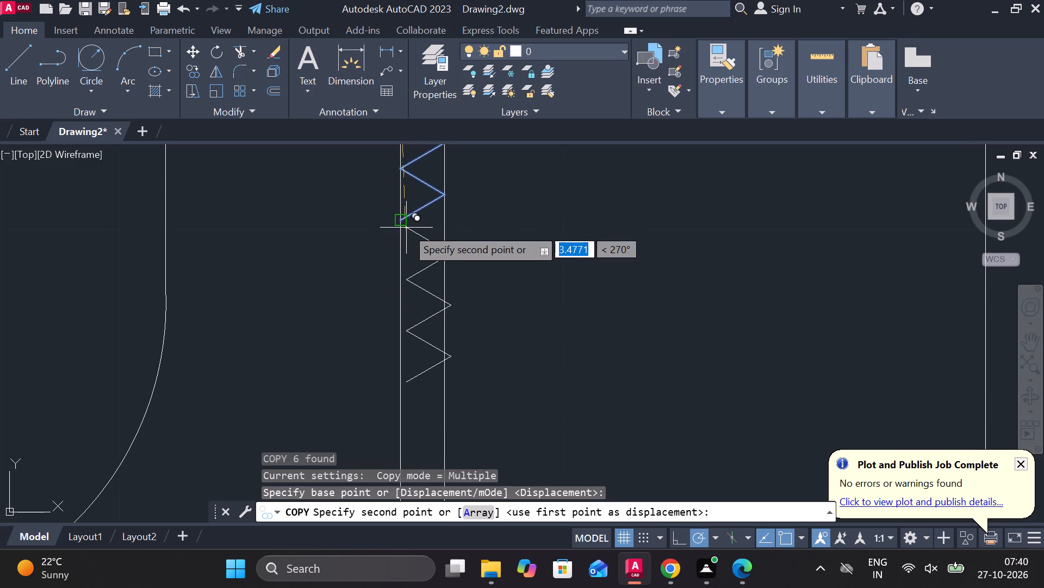
pyautogui.click(405, 224)
pyautogui.moveTo(395, 347); pyautogui.dragTo(411, 219, button='middle')
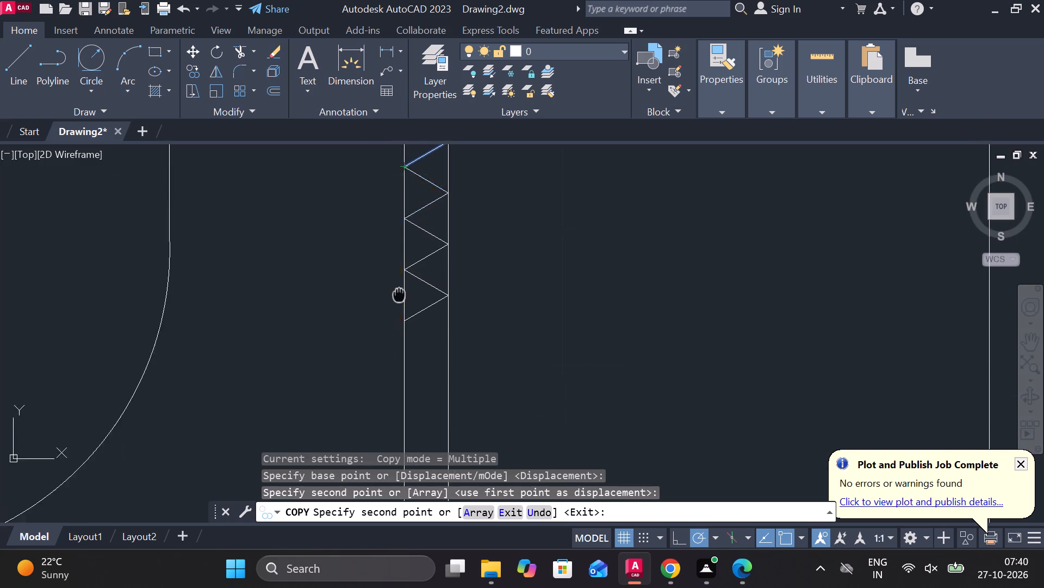
pyautogui.moveTo(411, 219); pyautogui.dragTo(419, 173, button='middle')
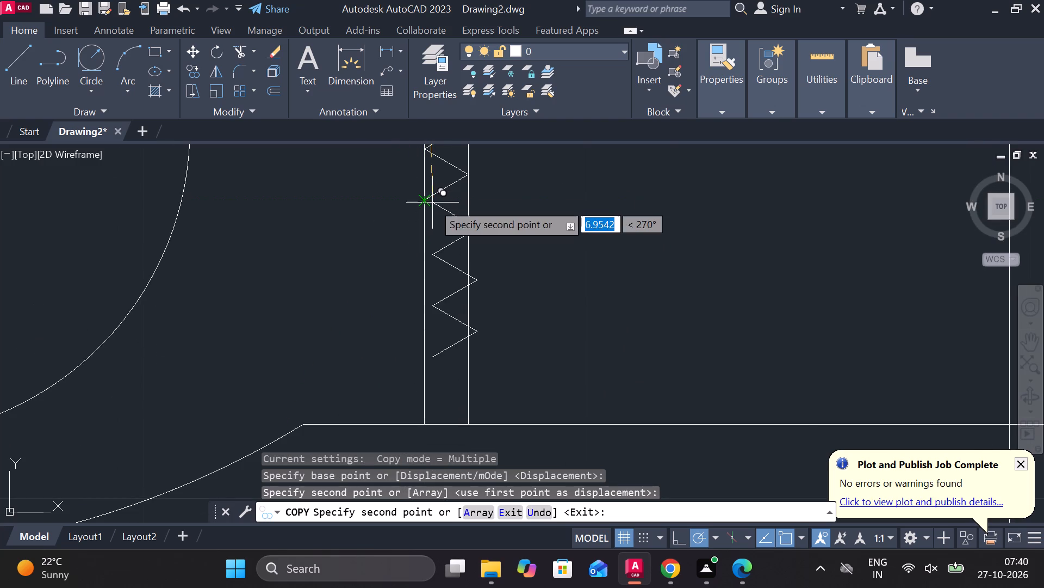
pyautogui.click(430, 203)
pyautogui.moveTo(443, 350); pyautogui.dragTo(453, 287, button='middle')
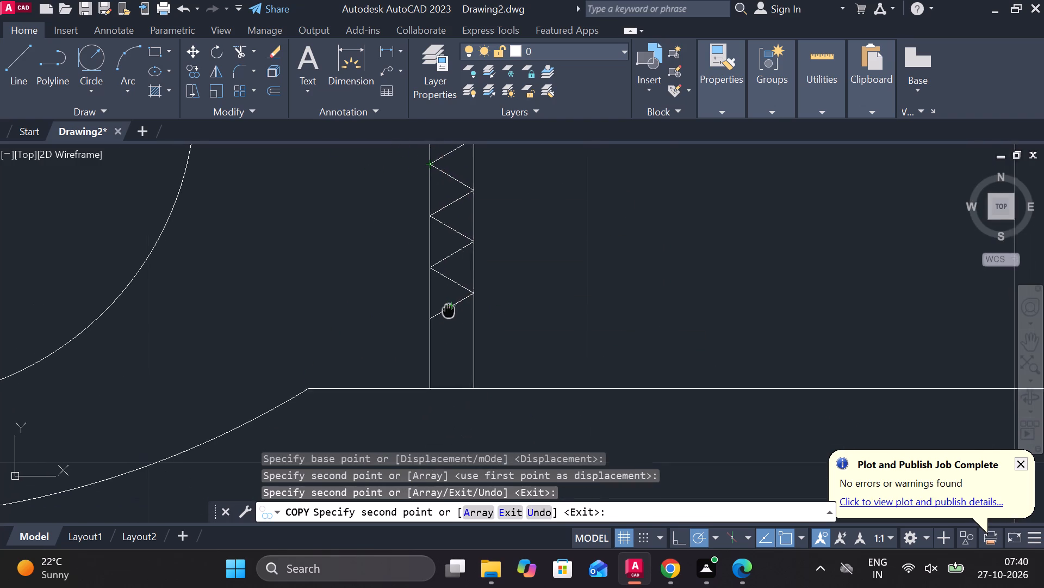
pyautogui.moveTo(453, 287); pyautogui.dragTo(455, 284, button='middle')
pyautogui.scroll(1, 451, 292)
pyautogui.click(429, 290)
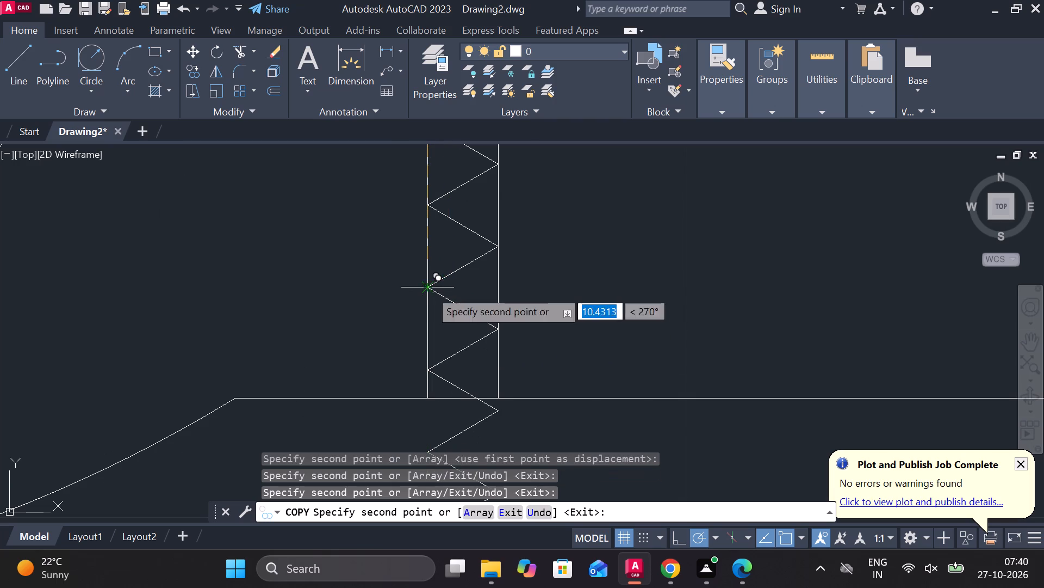
pyautogui.press('Escape')
# Trim the copied thread at the port's bottom line and remove the leftover tooth lines below it.
pyautogui.scroll(-1, 524, 290)
pyautogui.write('TR')
pyautogui.press('space')
pyautogui.click(488, 379)
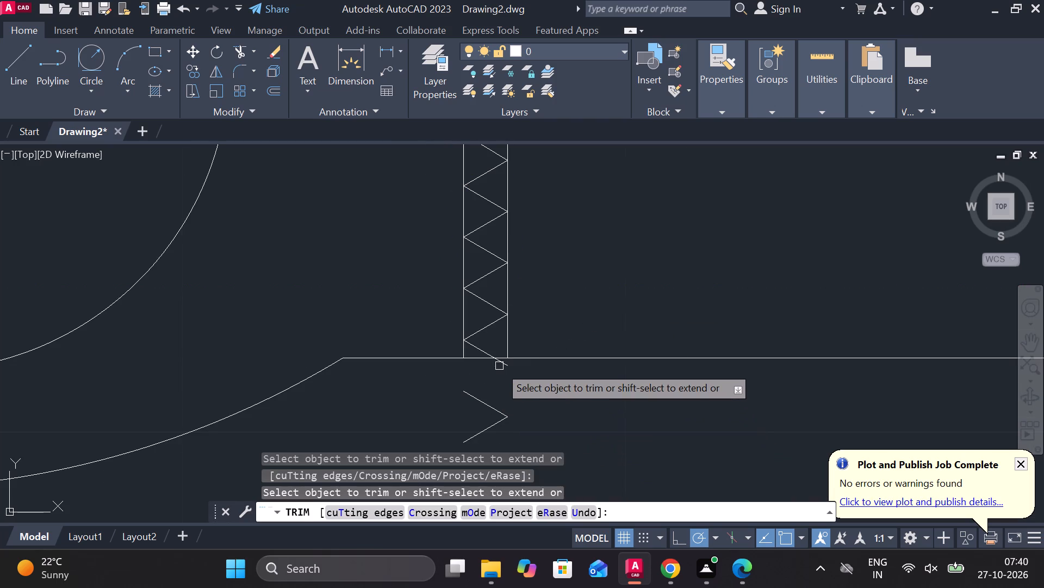
pyautogui.click(500, 366)
pyautogui.click(487, 409)
pyautogui.click(491, 426)
pyautogui.scroll(-3, 509, 413)
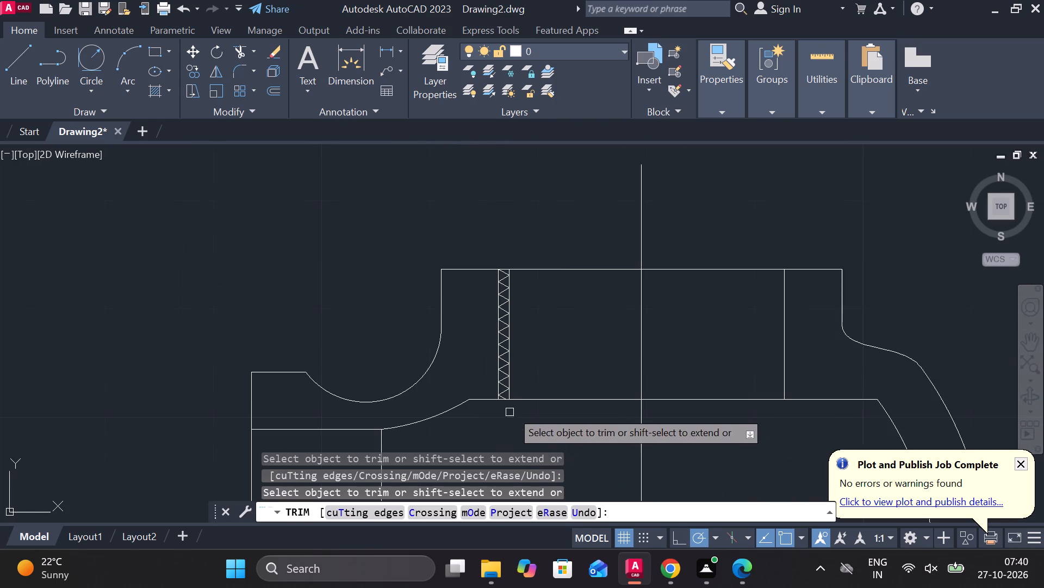
pyautogui.scroll(1, 546, 328)
pyautogui.scroll(-3, 546, 332)
pyautogui.scroll(2, 549, 406)
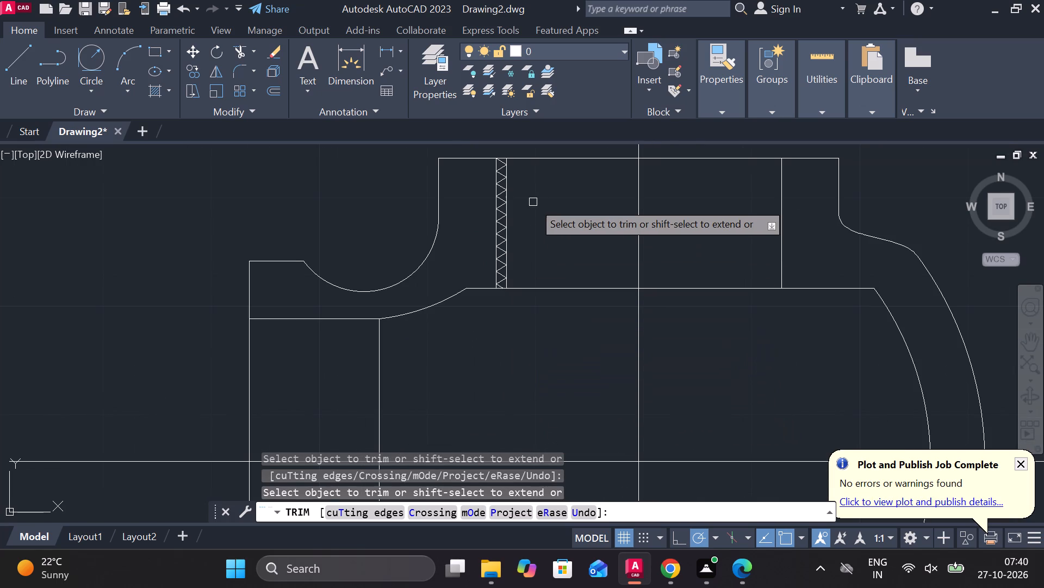
pyautogui.press('Escape')
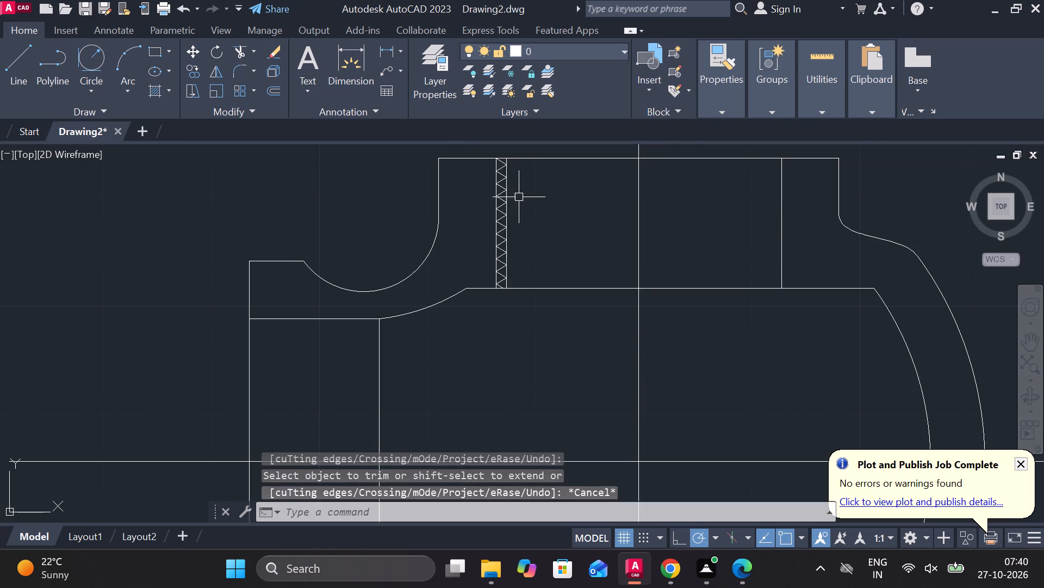
# Erase the two vertical lines bounding the zigzag thread, the offset line and the inner wall line.
pyautogui.scroll(2, 516, 217)
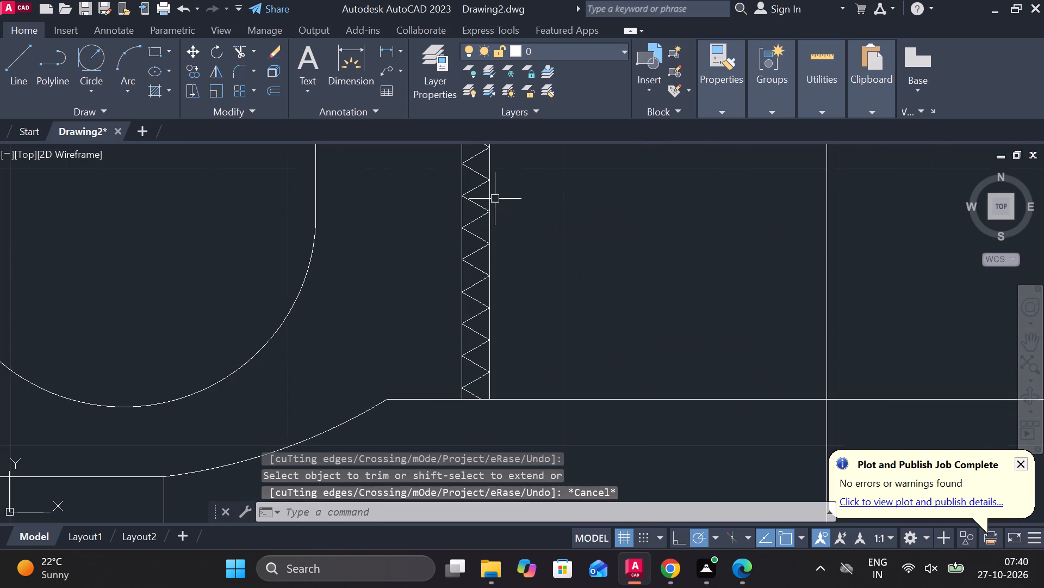
pyautogui.click(493, 198)
pyautogui.press('e')
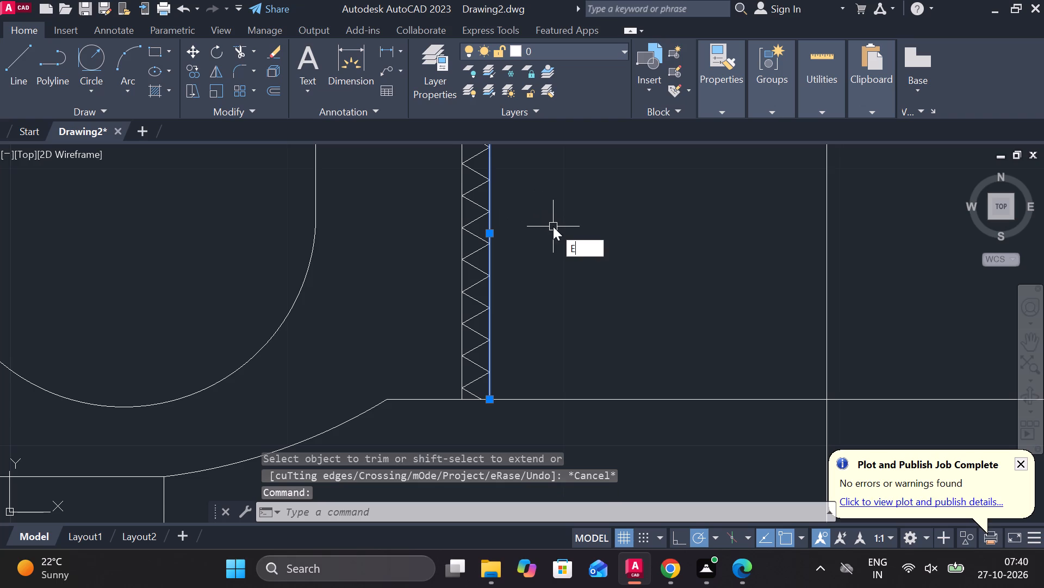
pyautogui.click(593, 259)
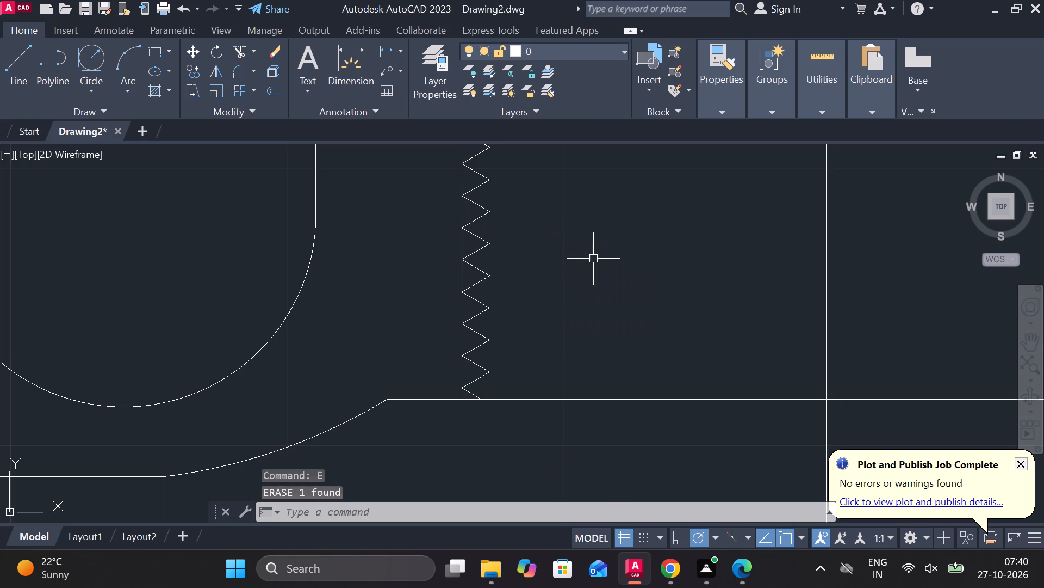
pyautogui.scroll(-3, 588, 264)
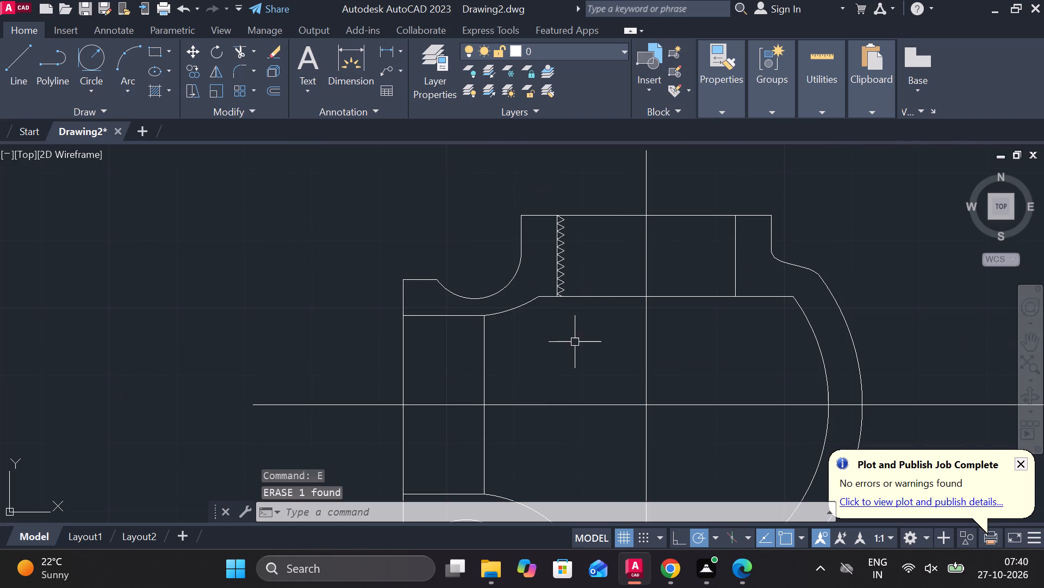
pyautogui.scroll(2, 555, 258)
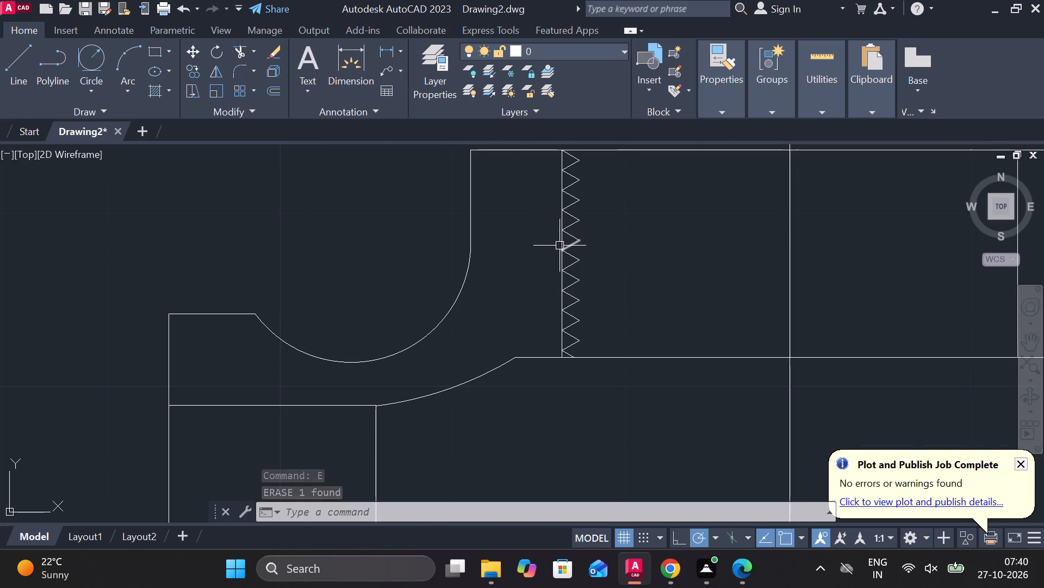
pyautogui.click(560, 244)
pyautogui.write('E')
pyautogui.press('space')
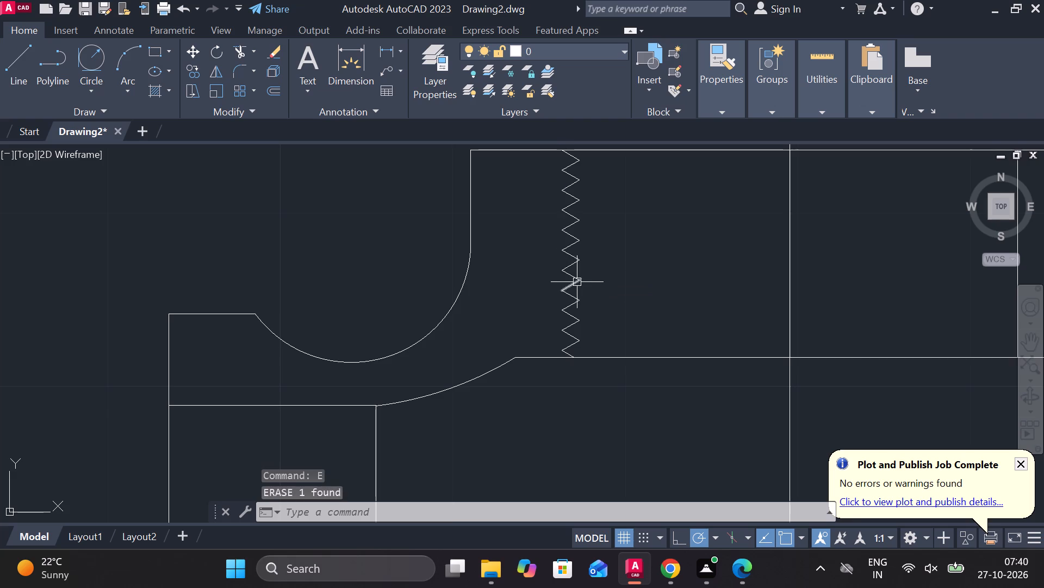
# Mirror the complete zigzag thread about the vertical centerline to the port's opposite wall, keeping the source lines.
pyautogui.scroll(-2, 578, 282)
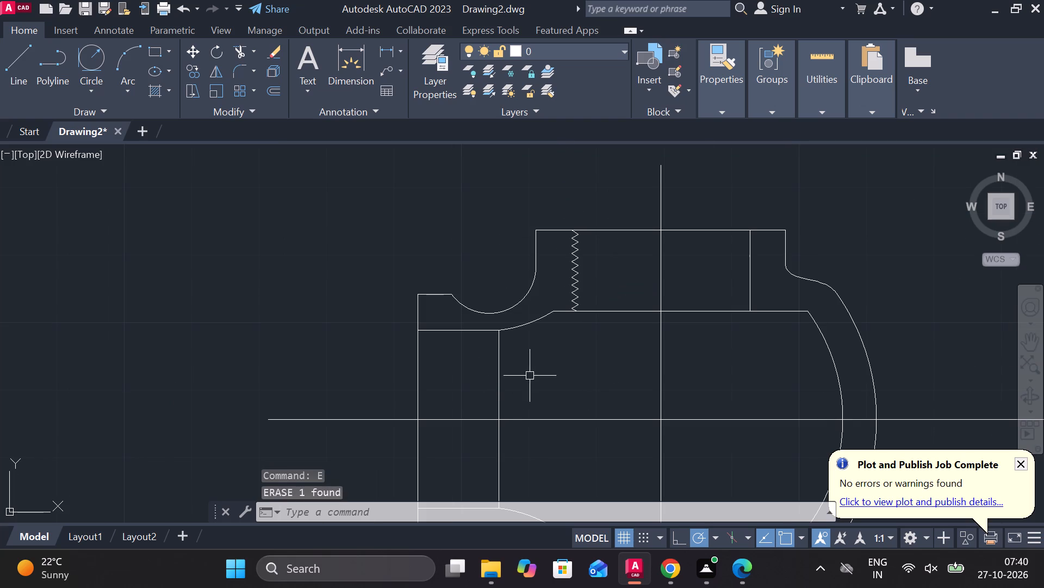
pyautogui.scroll(-2, 598, 352)
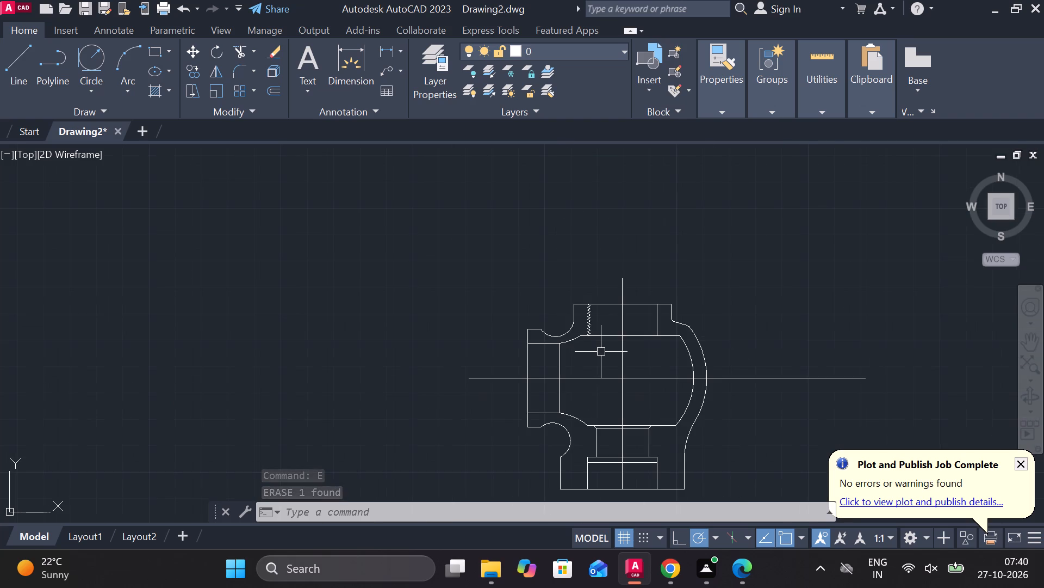
pyautogui.scroll(2, 597, 318)
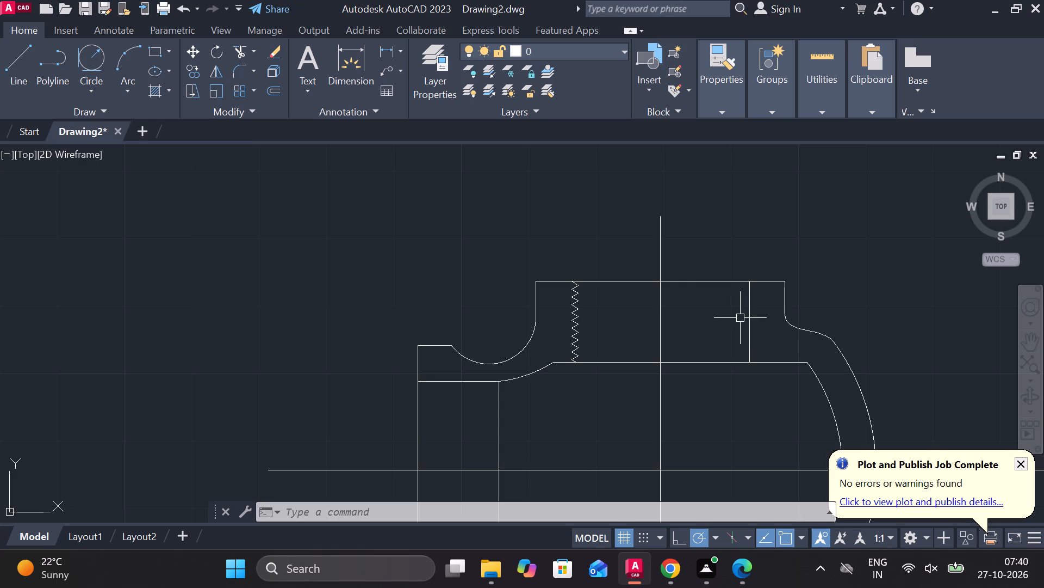
pyautogui.click(598, 334)
pyautogui.click(561, 292)
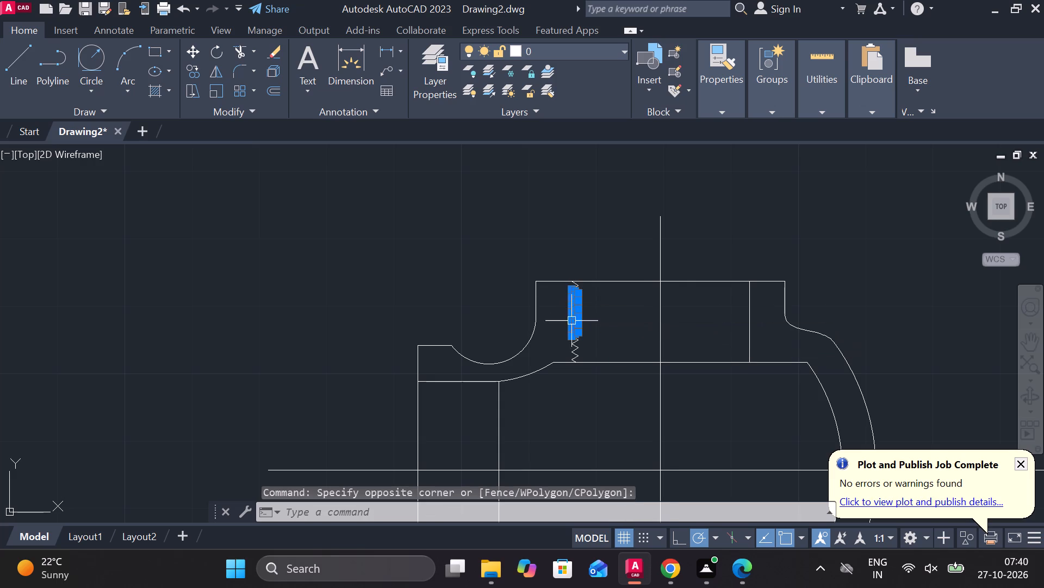
pyautogui.click(577, 348)
pyautogui.scroll(3, 577, 341)
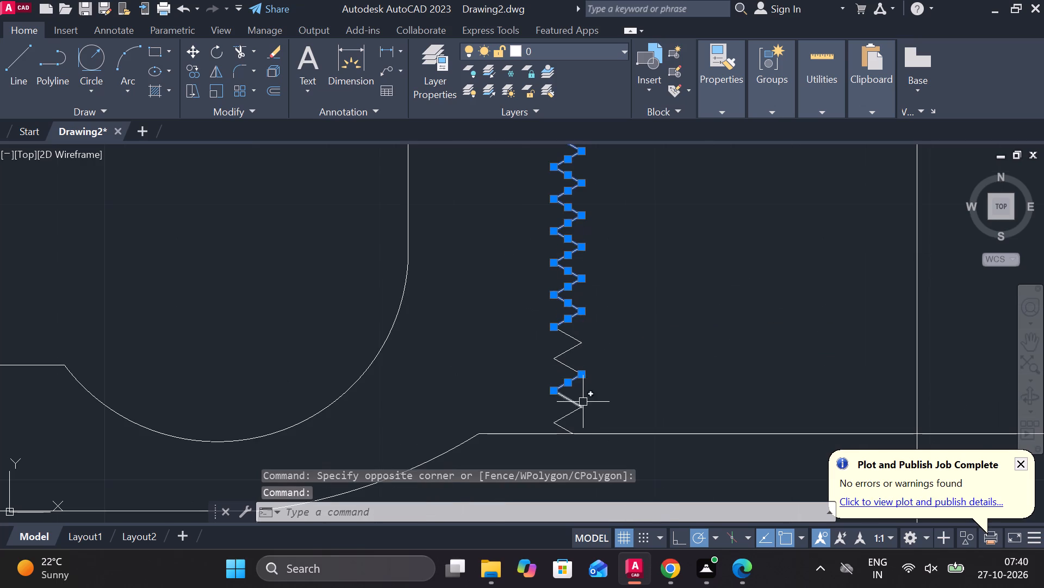
pyautogui.click(564, 424)
pyautogui.click(574, 409)
pyautogui.moveTo(588, 409); pyautogui.dragTo(583, 400)
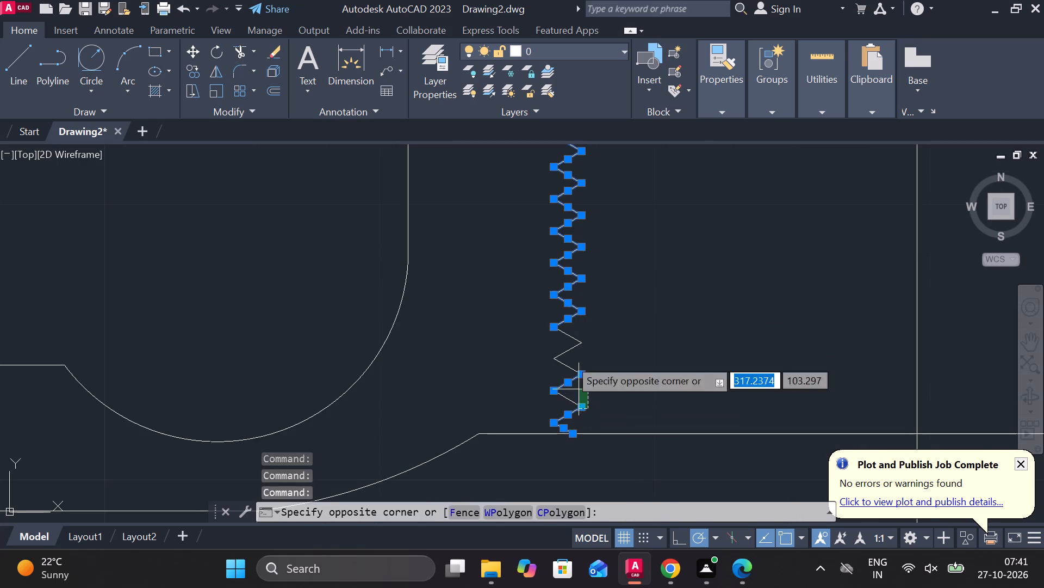
pyautogui.click(554, 284)
pyautogui.moveTo(575, 265); pyautogui.dragTo(563, 330, button='middle')
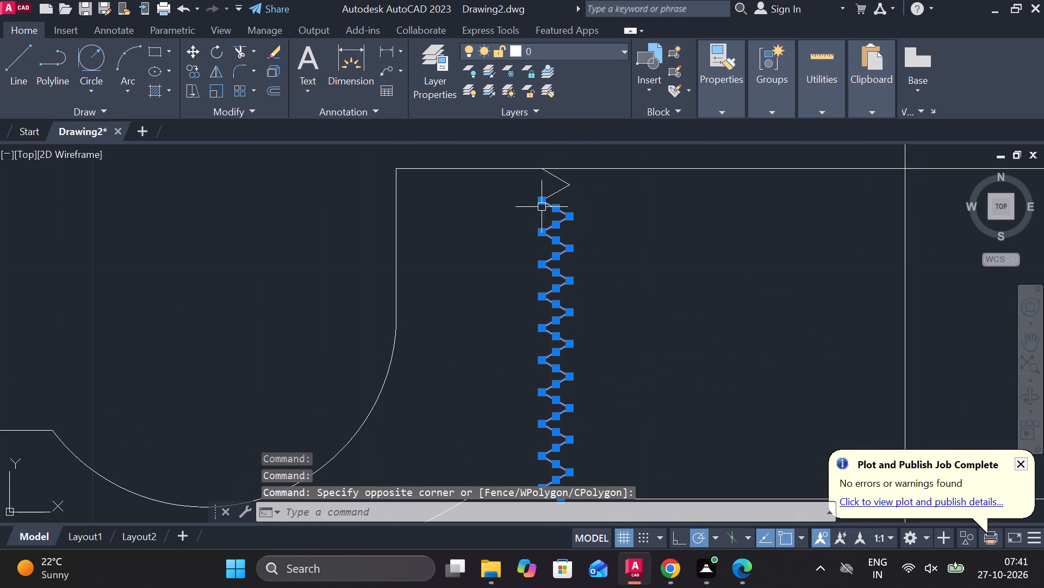
pyautogui.click(556, 194)
pyautogui.click(556, 175)
pyautogui.scroll(-2, 599, 229)
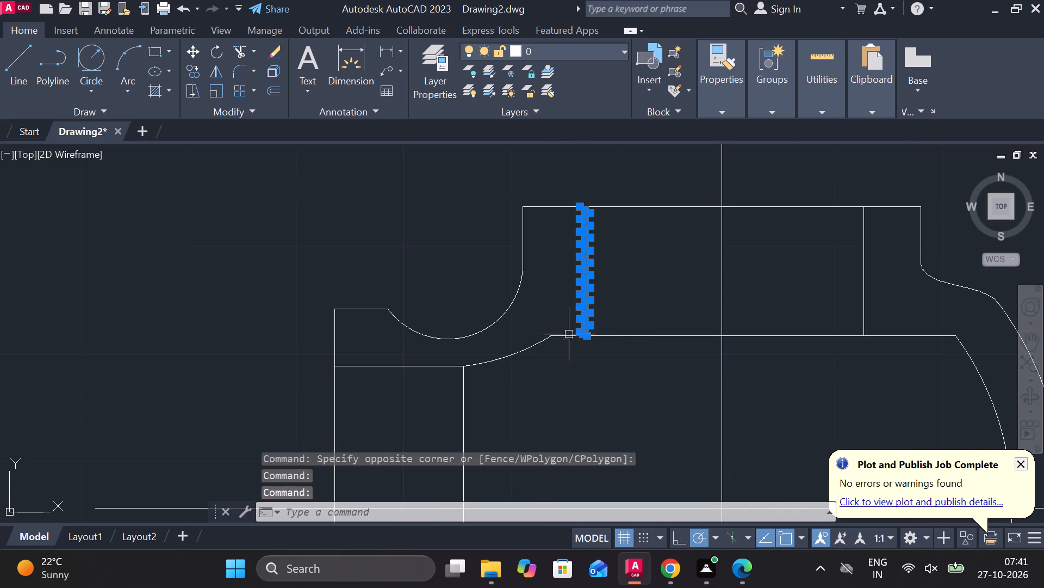
pyautogui.press('m')
pyautogui.press('i')
pyautogui.press('Return')
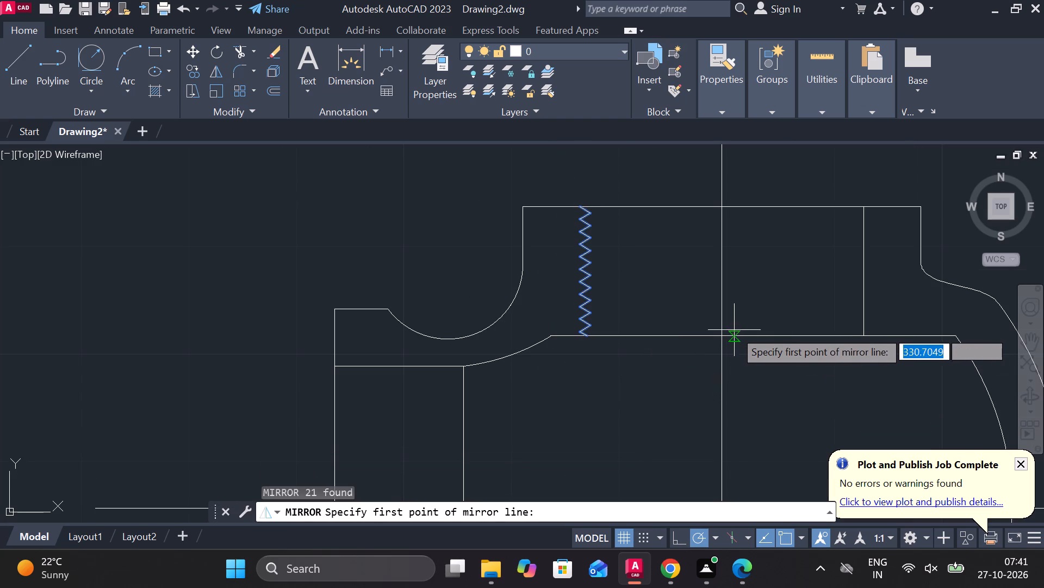
pyautogui.click(725, 336)
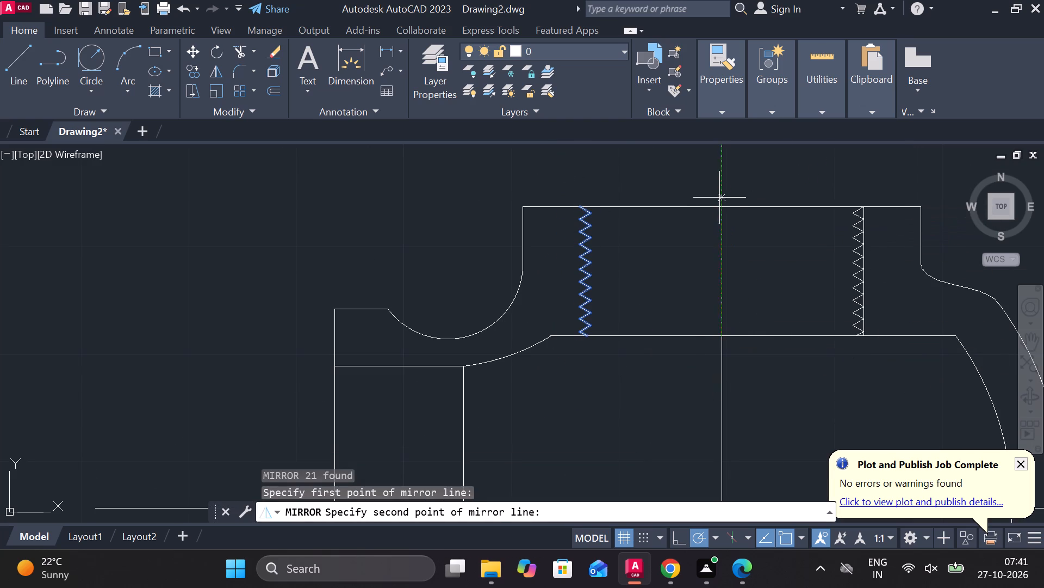
pyautogui.click(719, 202)
pyautogui.moveTo(749, 267); pyautogui.dragTo(719, 202)
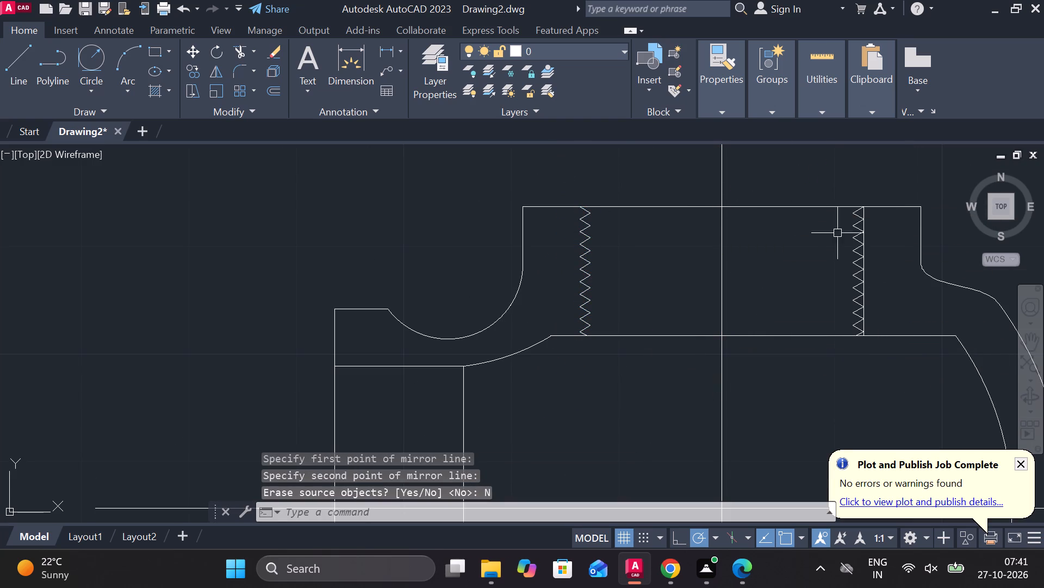
# Erase the vertical inner wall line running along the mirrored thread.
pyautogui.scroll(3, 874, 257)
pyautogui.click(832, 275)
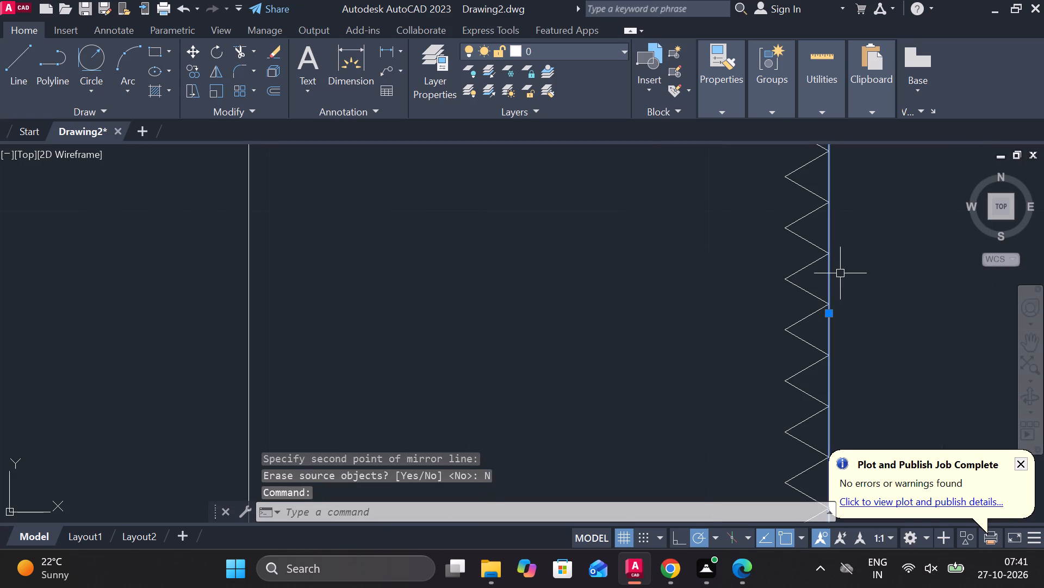
pyautogui.press('e')
pyautogui.press('space')
pyautogui.scroll(-3, 775, 275)
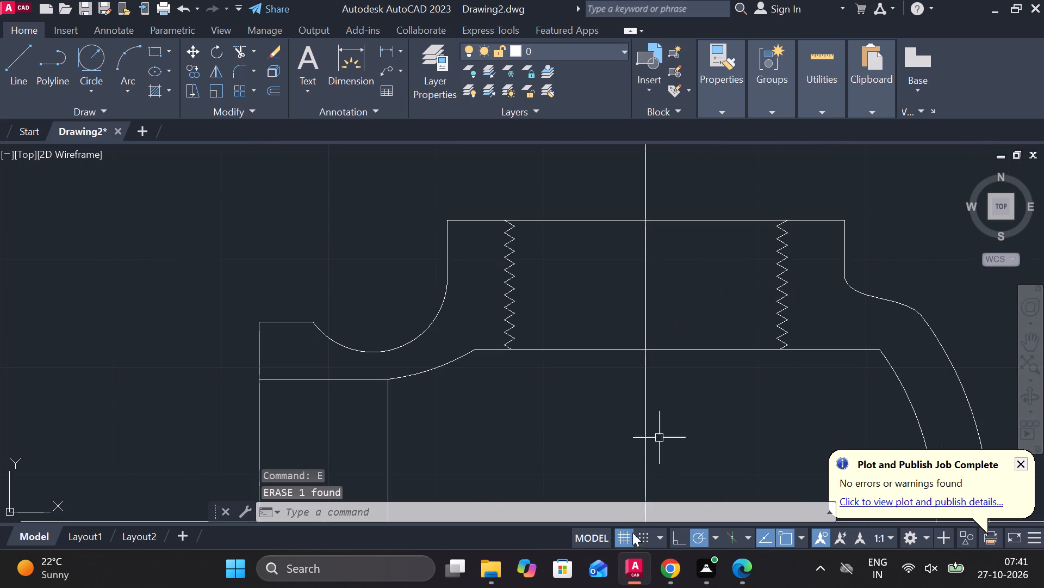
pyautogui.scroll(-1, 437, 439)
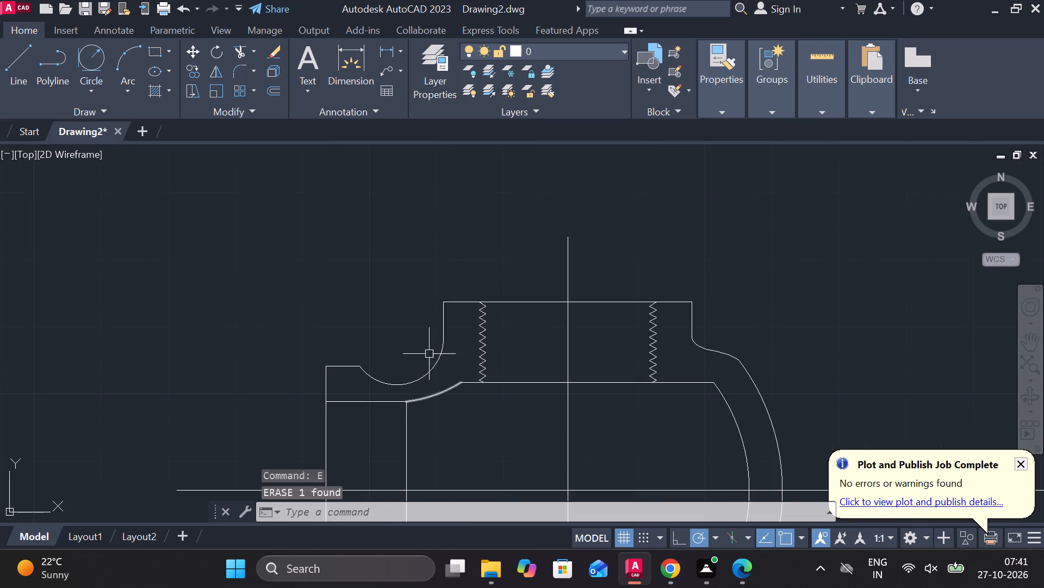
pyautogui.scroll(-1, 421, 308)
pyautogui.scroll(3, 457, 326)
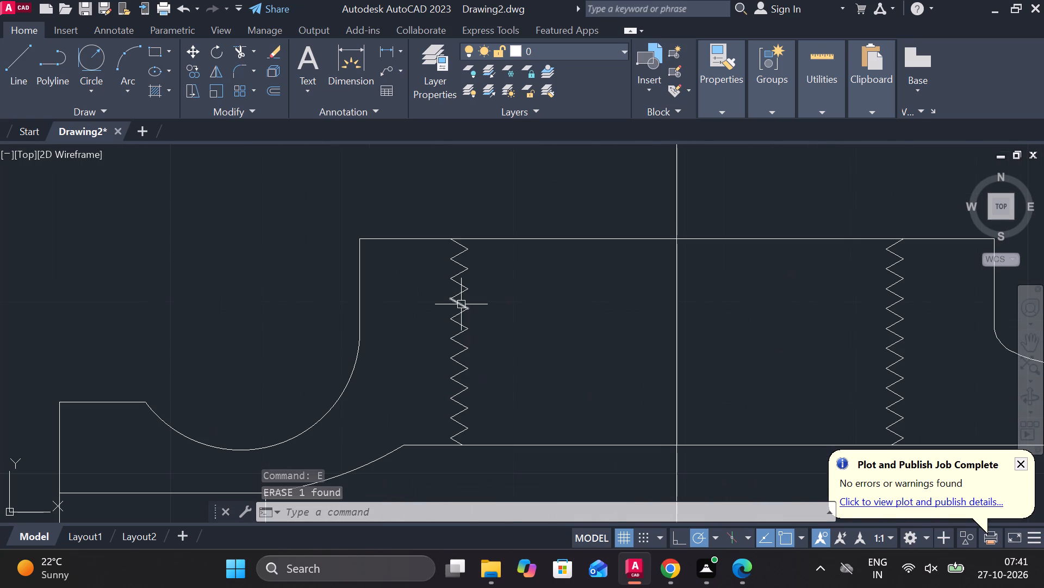
# Copy the upper port's left zigzag thread from its top end to the bottom recess's left wall, at the lower horizontal line's endpoint.
pyautogui.moveTo(484, 436); pyautogui.dragTo(460, 408)
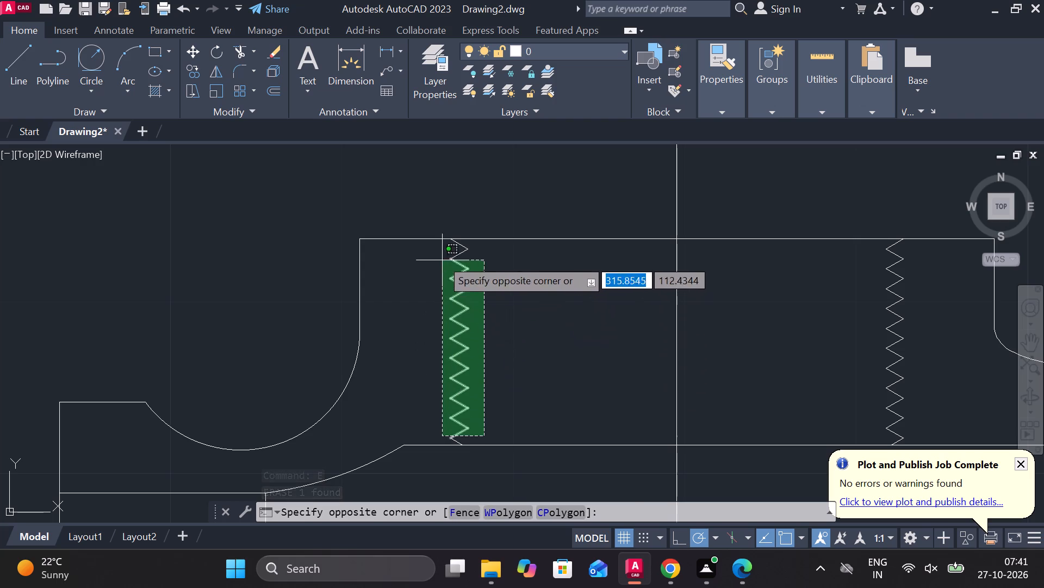
pyautogui.click(434, 248)
pyautogui.scroll(2, 480, 434)
pyautogui.click(426, 452)
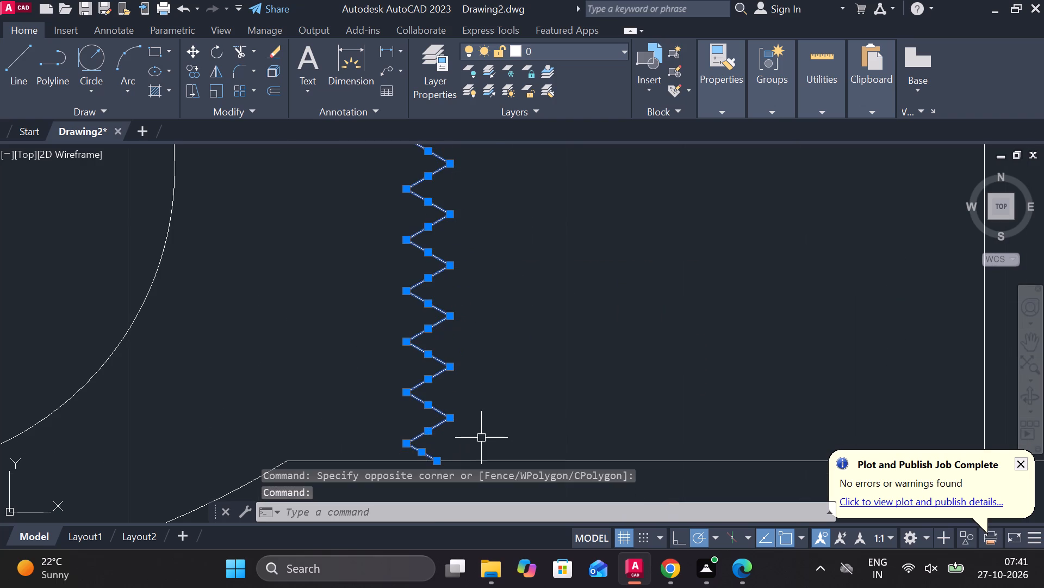
pyautogui.write('CO')
pyautogui.press('Return')
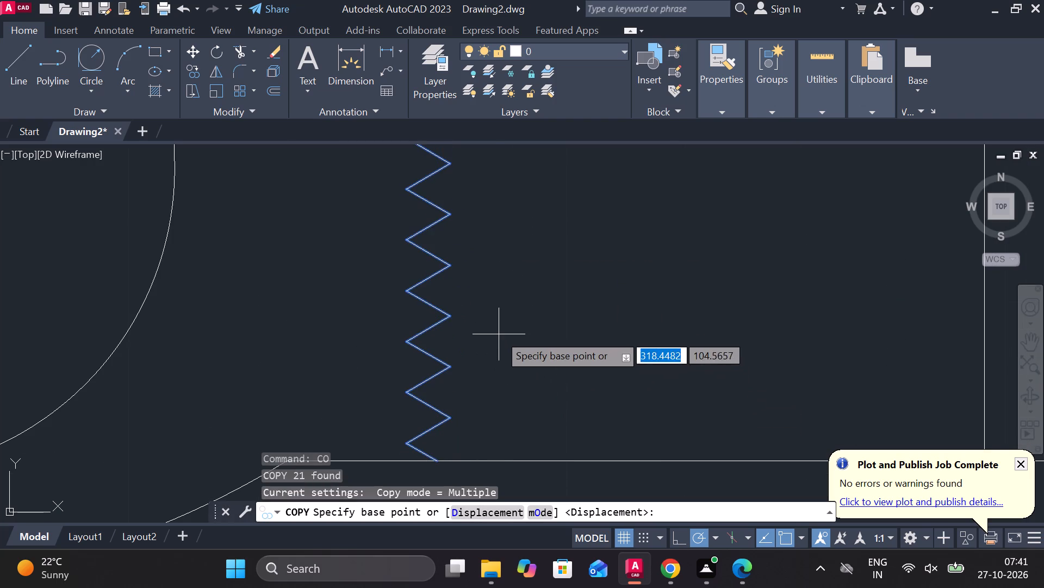
pyautogui.scroll(-1, 499, 334)
pyautogui.moveTo(487, 273); pyautogui.dragTo(504, 350, button='middle')
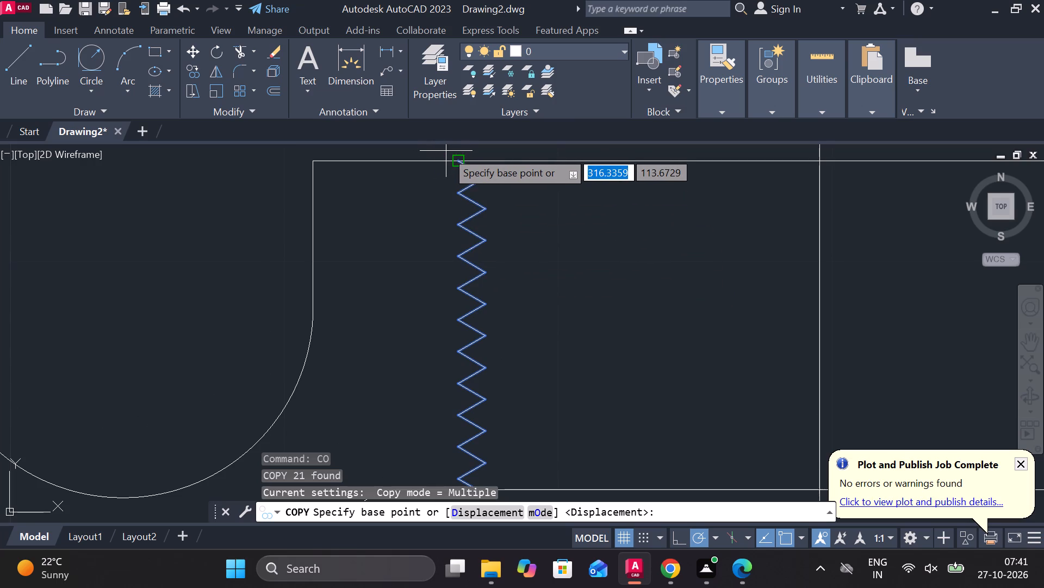
pyautogui.click(458, 163)
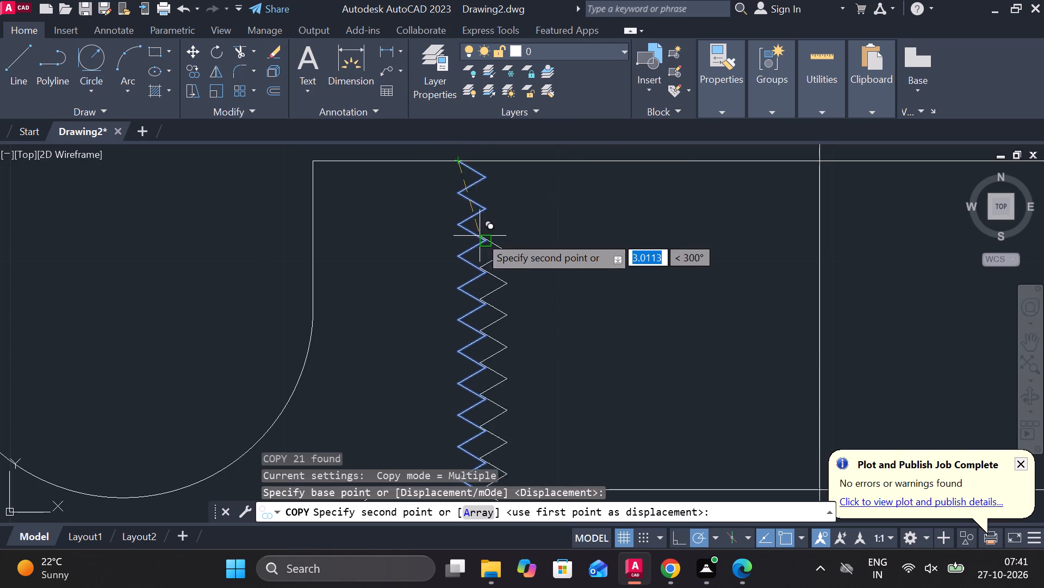
pyautogui.scroll(-2, 480, 237)
pyautogui.scroll(-2, 551, 369)
pyautogui.moveTo(549, 369); pyautogui.dragTo(532, 187, button='middle')
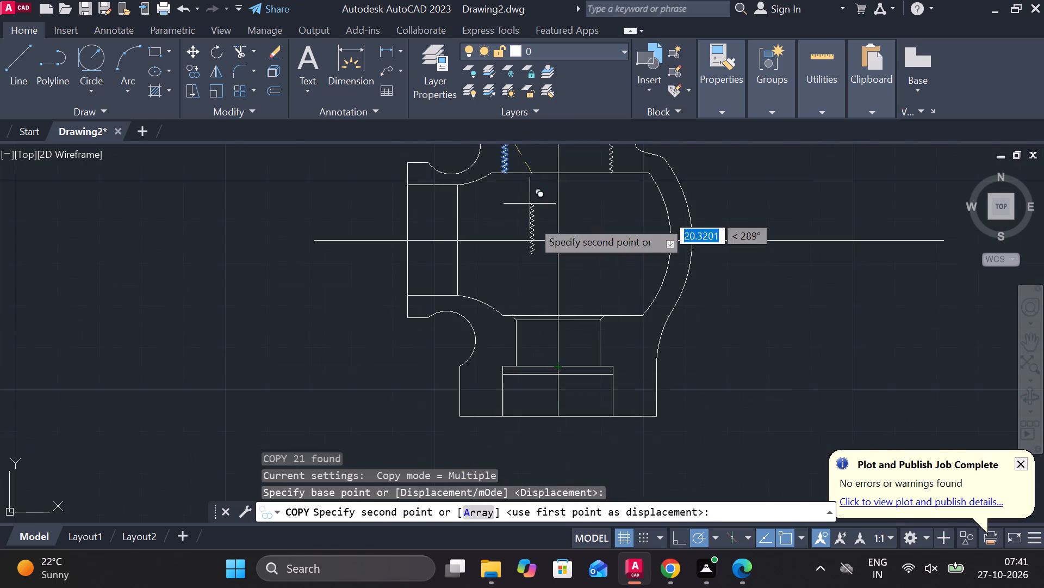
pyautogui.scroll(3, 495, 419)
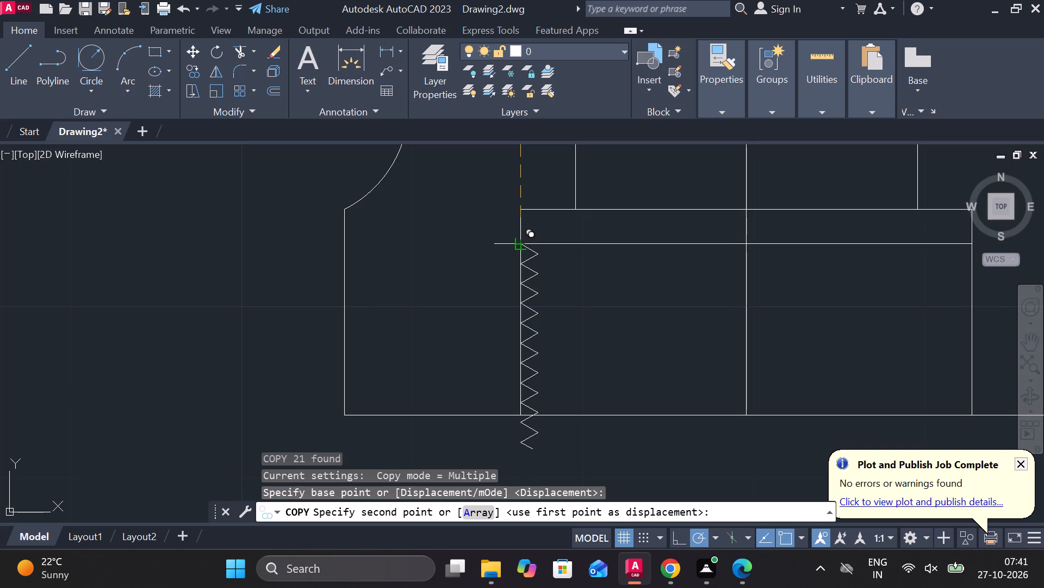
pyautogui.click(520, 249)
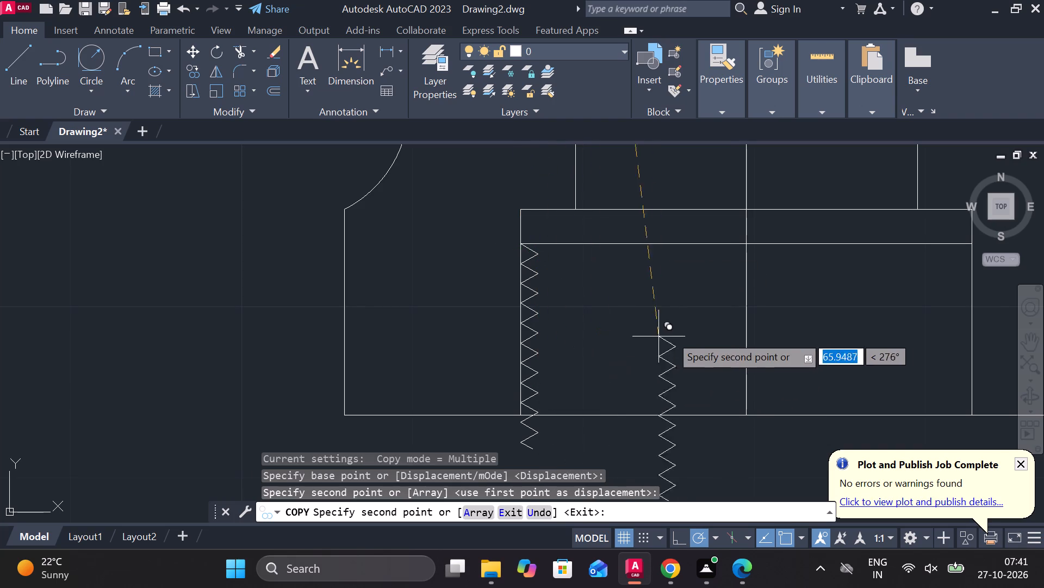
pyautogui.moveTo(846, 335); pyautogui.dragTo(578, 332, button='middle')
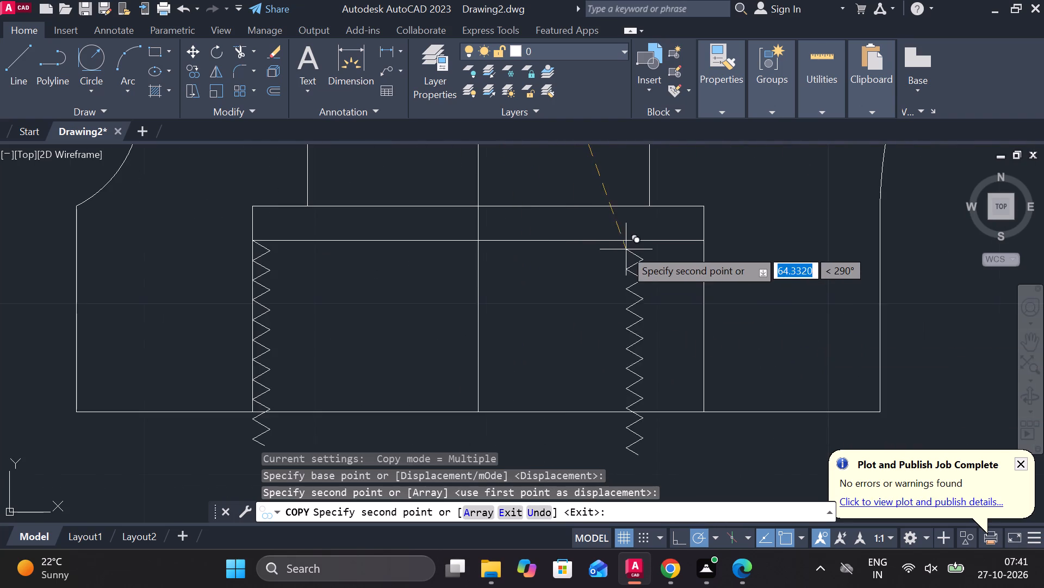
pyautogui.scroll(2, 625, 248)
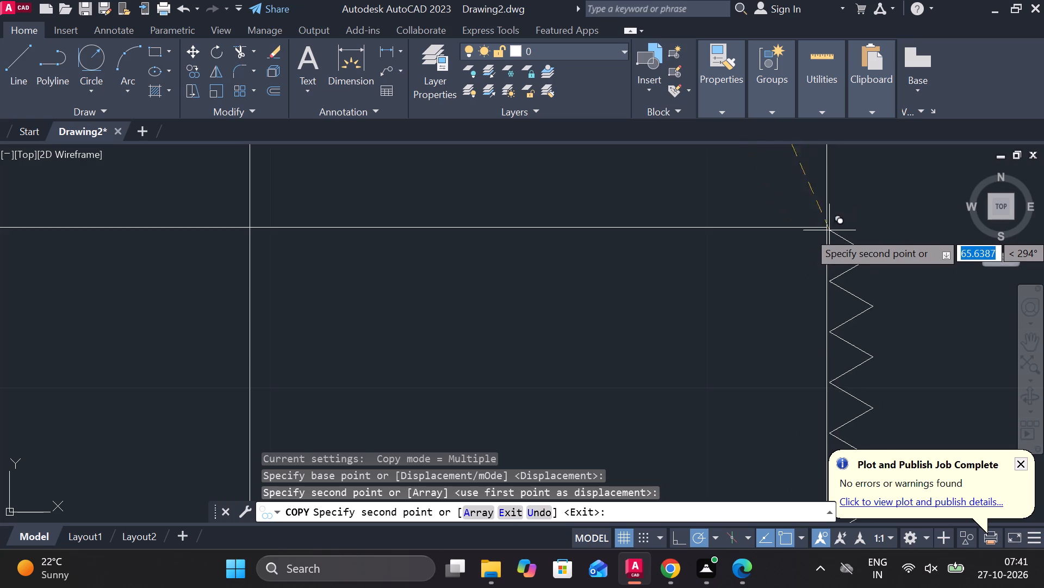
pyautogui.scroll(-3, 805, 232)
pyautogui.press('Escape')
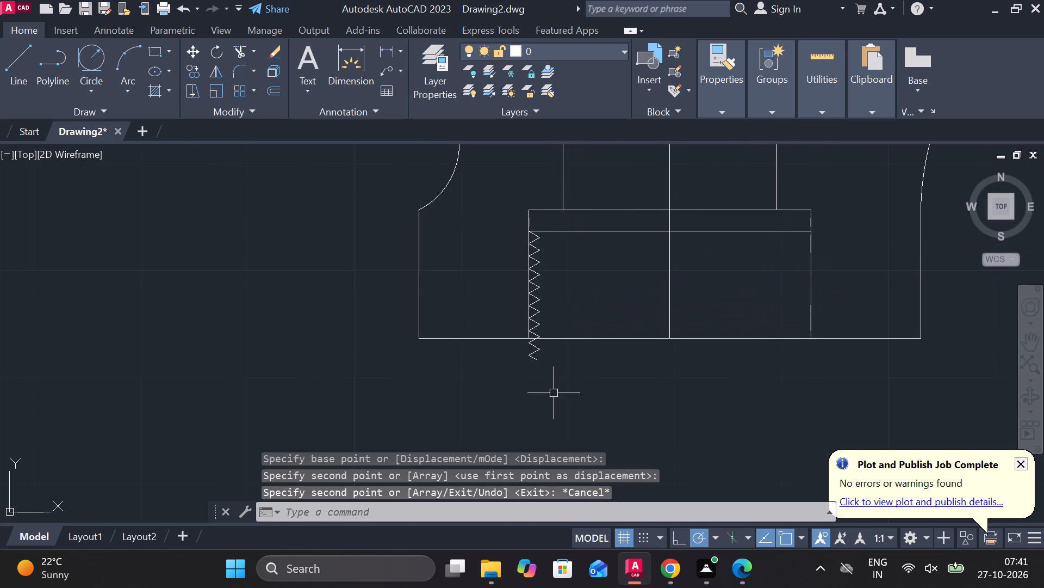
# Trim the copied thread where it extends below the base's bottom line.
pyautogui.write('TR')
pyautogui.press('space')
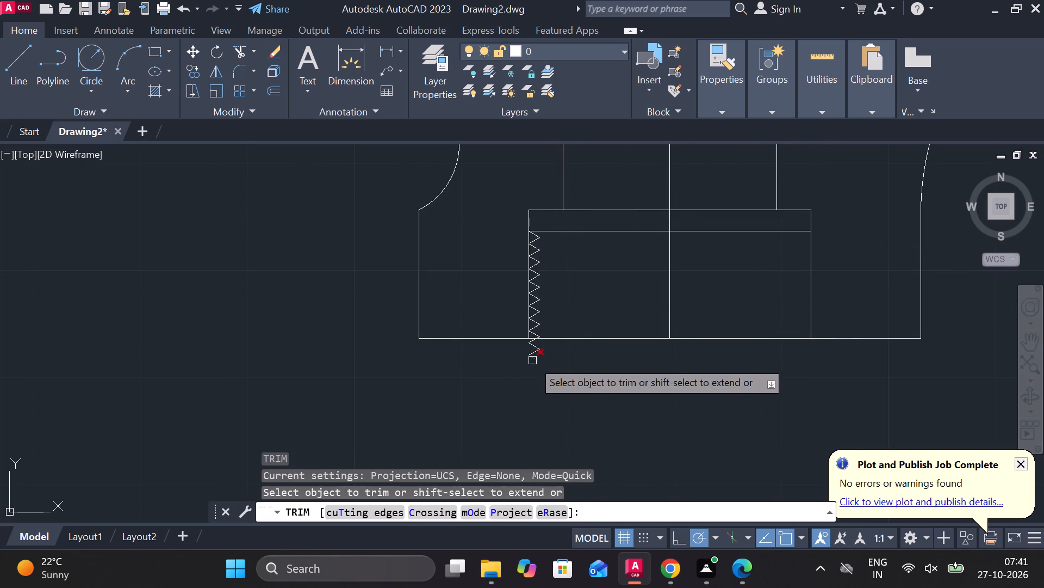
# Trim the remaining zigzag pieces of the bottom recess's left thread that extend below the base line.
pyautogui.click(532, 360)
pyautogui.click(533, 347)
pyautogui.scroll(3, 533, 348)
pyautogui.doubleClick(527, 336)
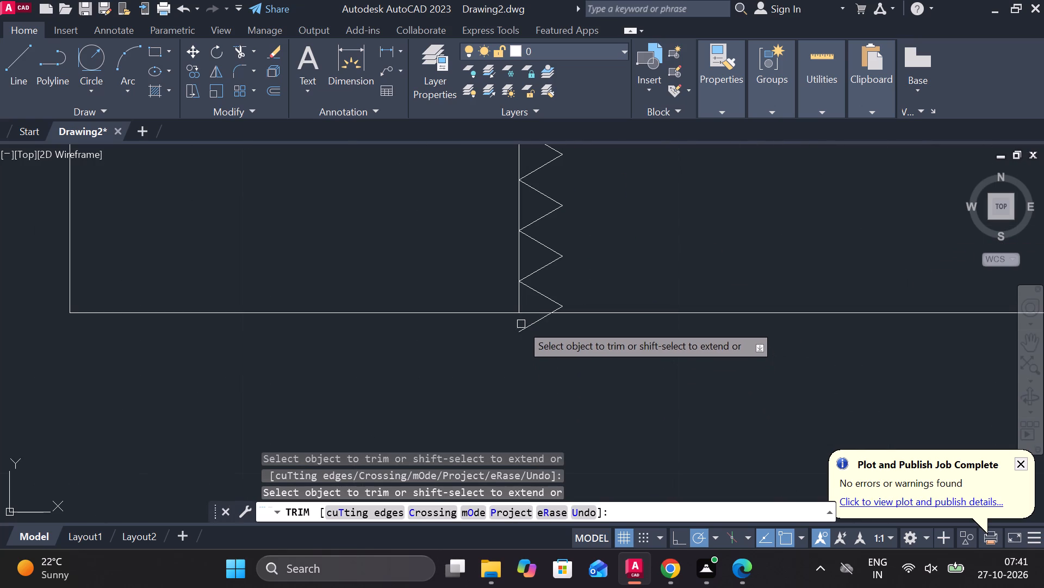
pyautogui.click(521, 324)
pyautogui.click(537, 324)
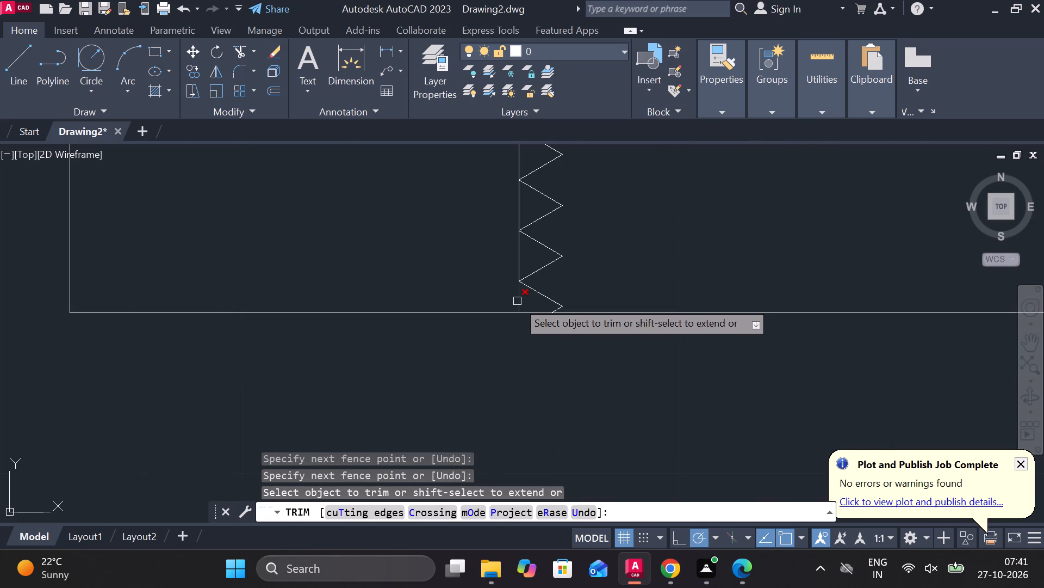
pyautogui.press('Escape')
# Erase the bottom recess's left vertical wall line running along the zigzag thread.
pyautogui.click(515, 261)
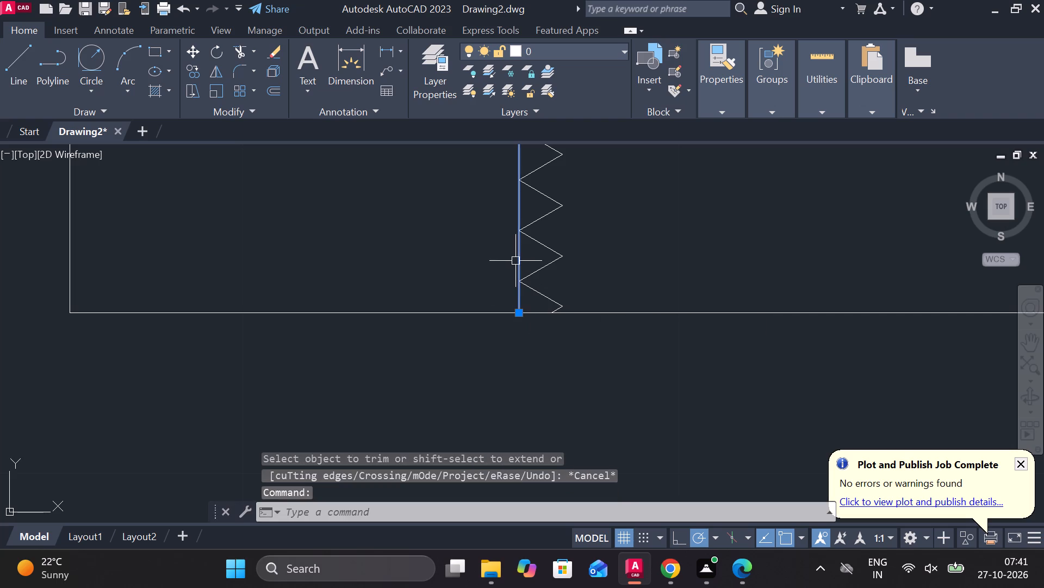
pyautogui.write('E')
pyautogui.press('space')
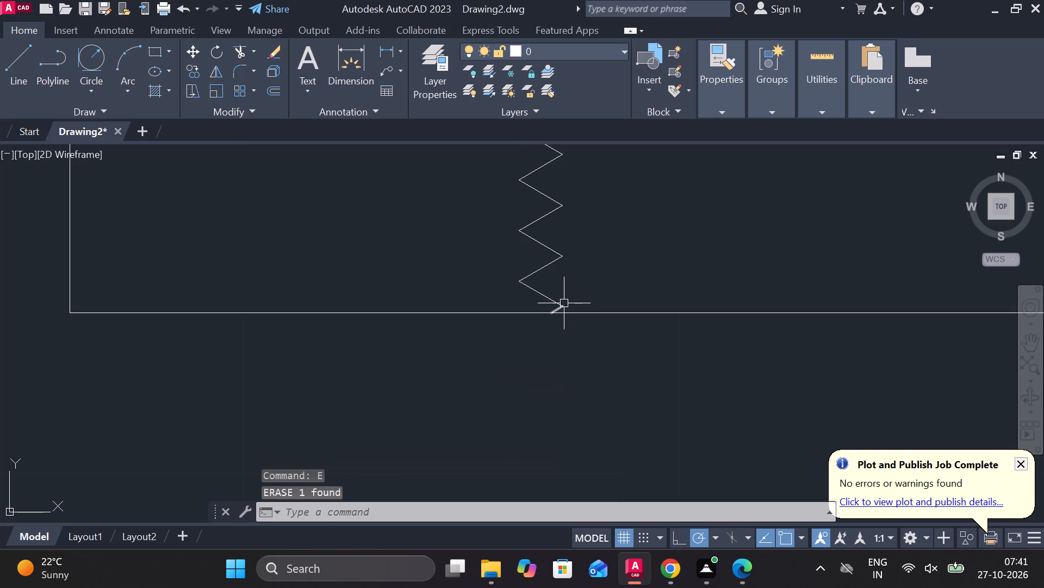
# Mirror the bottom recess's complete left zigzag thread about the vertical centerline, keeping the source lines.
pyautogui.click(556, 305)
pyautogui.click(549, 298)
pyautogui.moveTo(579, 272); pyautogui.dragTo(575, 266)
pyautogui.scroll(-3, 509, 182)
pyautogui.moveTo(520, 232); pyautogui.dragTo(521, 291, button='middle')
pyautogui.moveTo(512, 236); pyautogui.dragTo(513, 278, button='middle')
pyautogui.scroll(2, 512, 231)
pyautogui.click(514, 177)
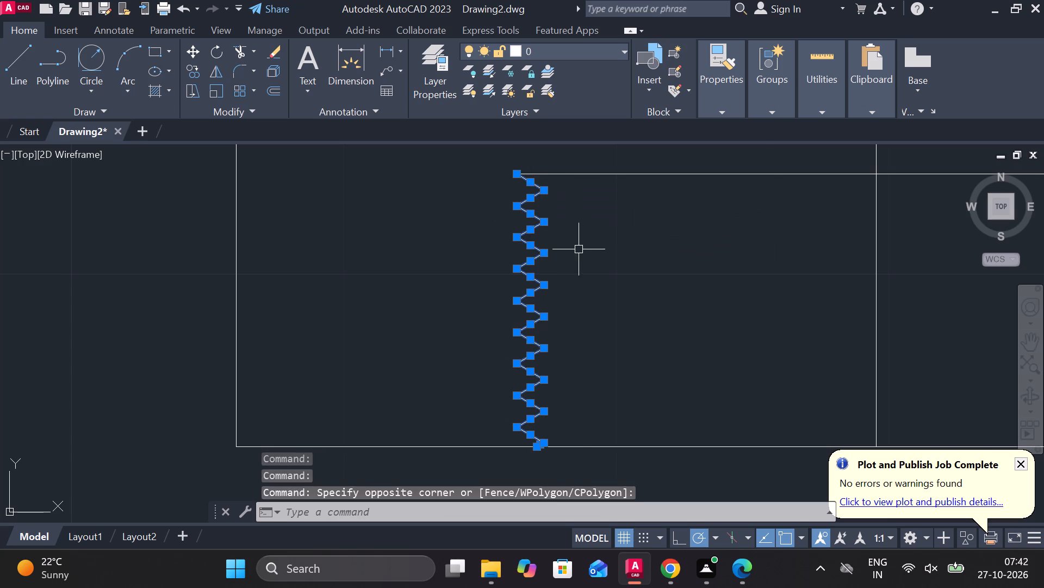
pyautogui.scroll(-1, 581, 252)
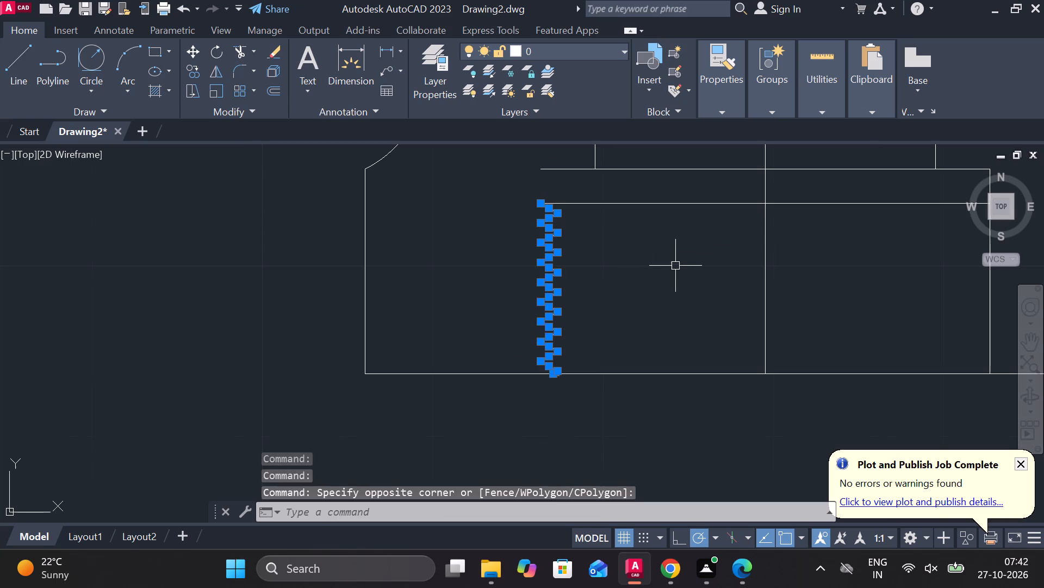
pyautogui.write('MI')
pyautogui.press('Return')
pyautogui.click(769, 369)
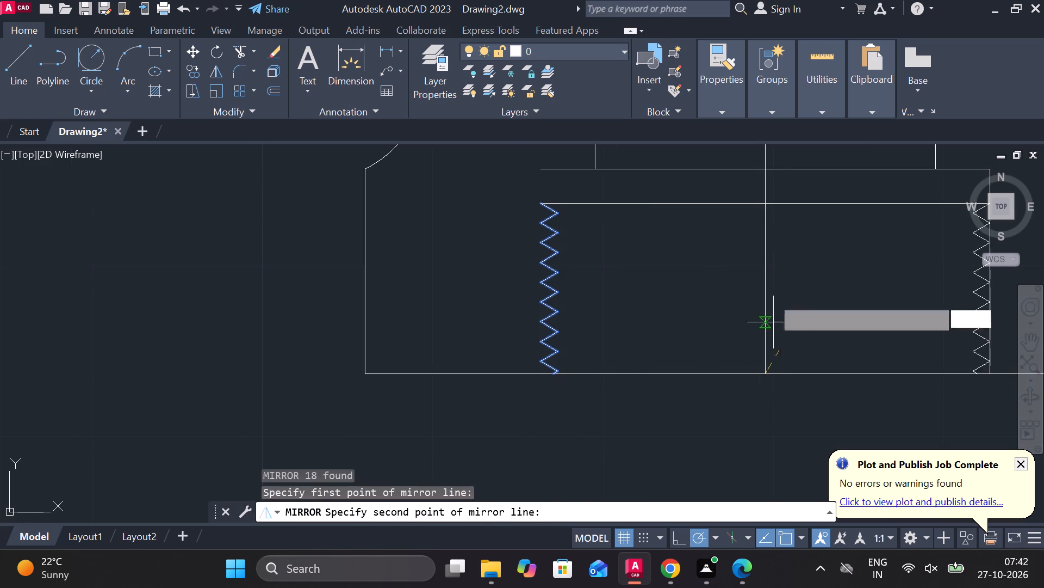
pyautogui.click(761, 199)
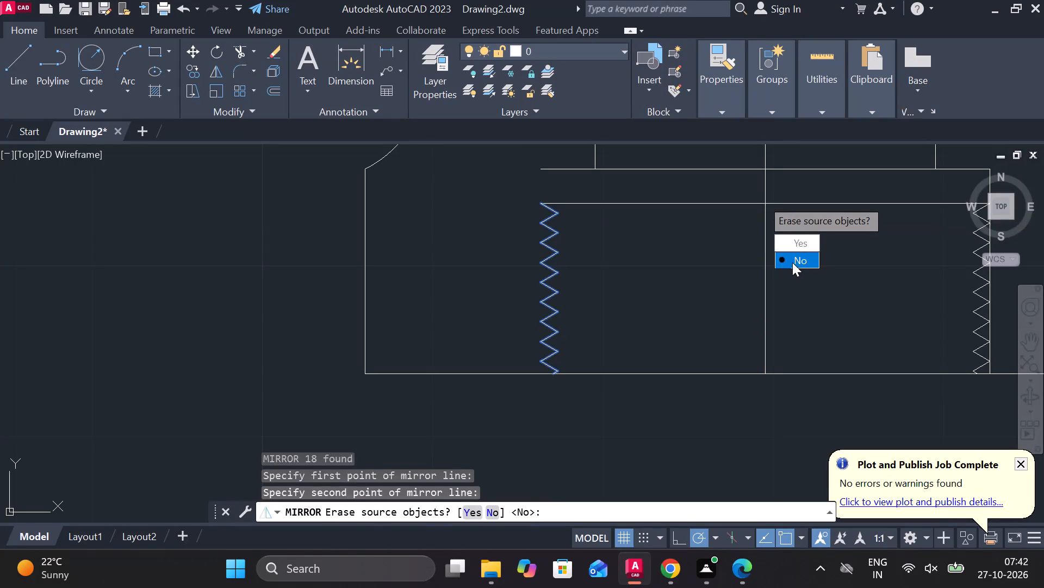
pyautogui.moveTo(791, 261); pyautogui.dragTo(761, 199)
# Draw a 2-unit vertical line joining the left ends of the recess's two horizontal lines, down to the thread's top end.
pyautogui.scroll(-1, 761, 205)
pyautogui.scroll(1, 645, 209)
pyautogui.press('l')
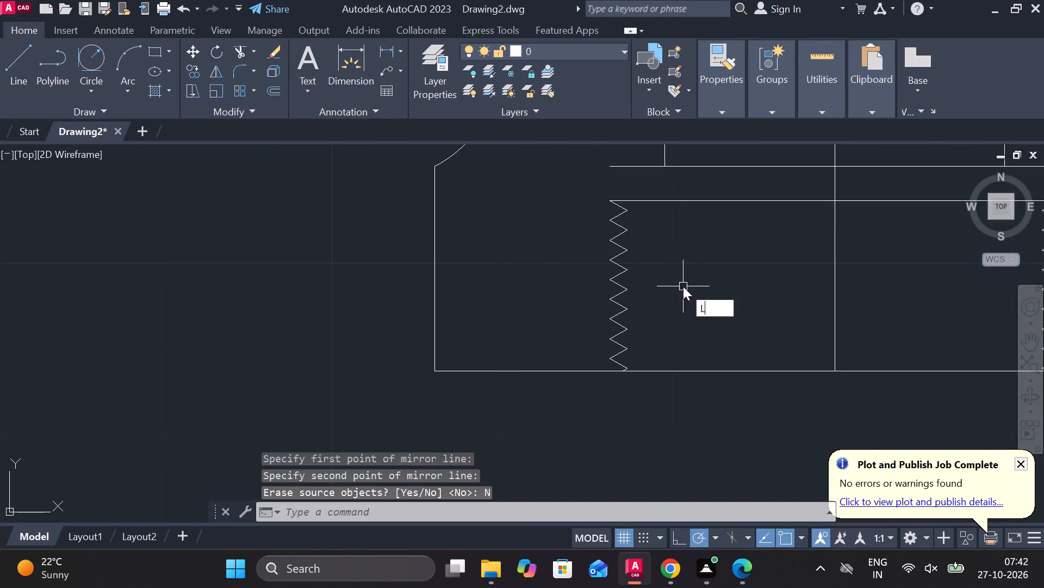
pyautogui.press('Return')
pyautogui.click(618, 171)
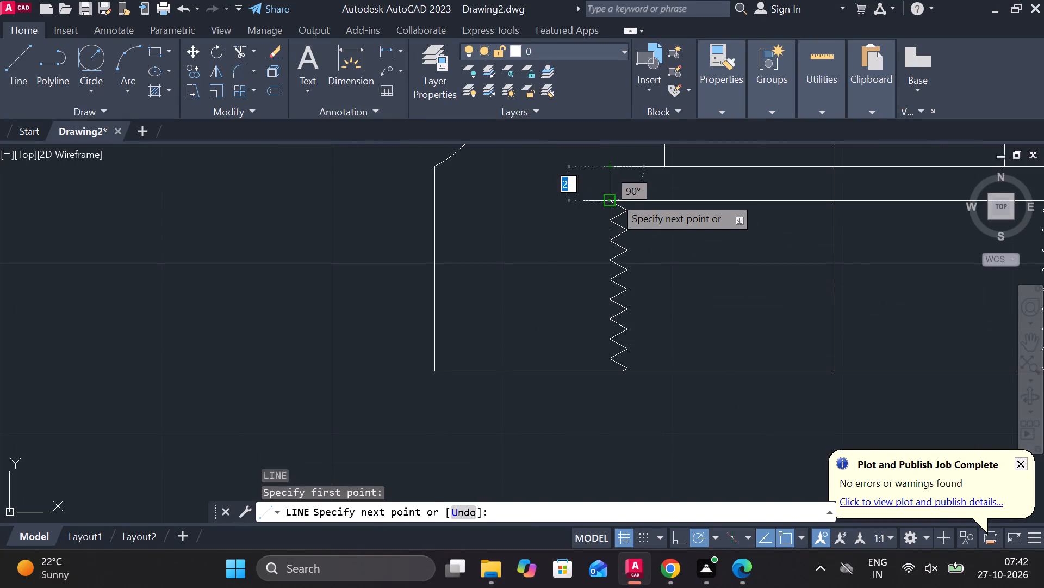
pyautogui.click(614, 197)
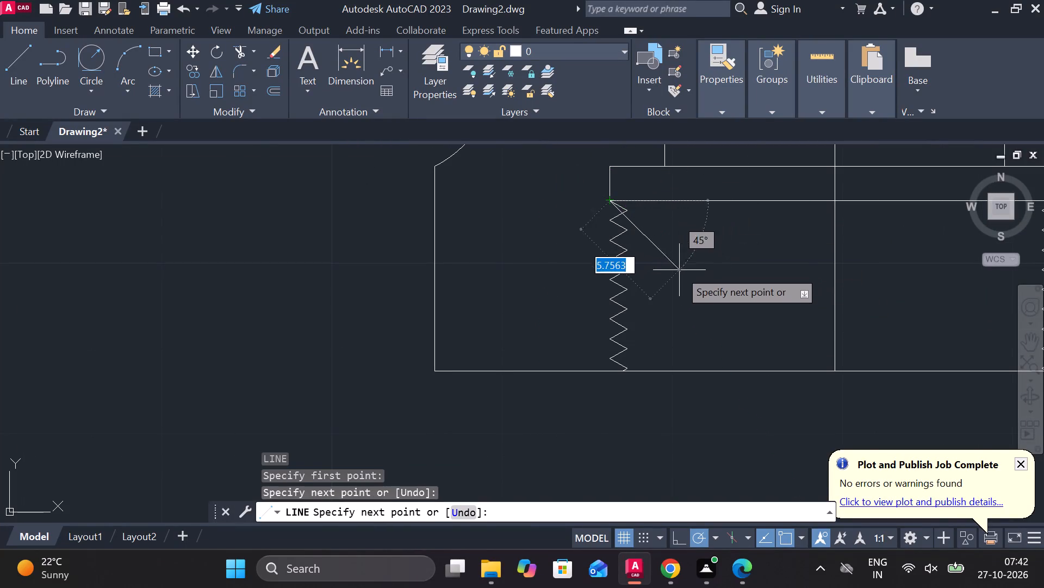
pyautogui.press('Escape')
# Trim and erase the recess's right wall line along the mirrored thread, keeping the short segment between the two horizontal lines.
pyautogui.scroll(-2, 716, 287)
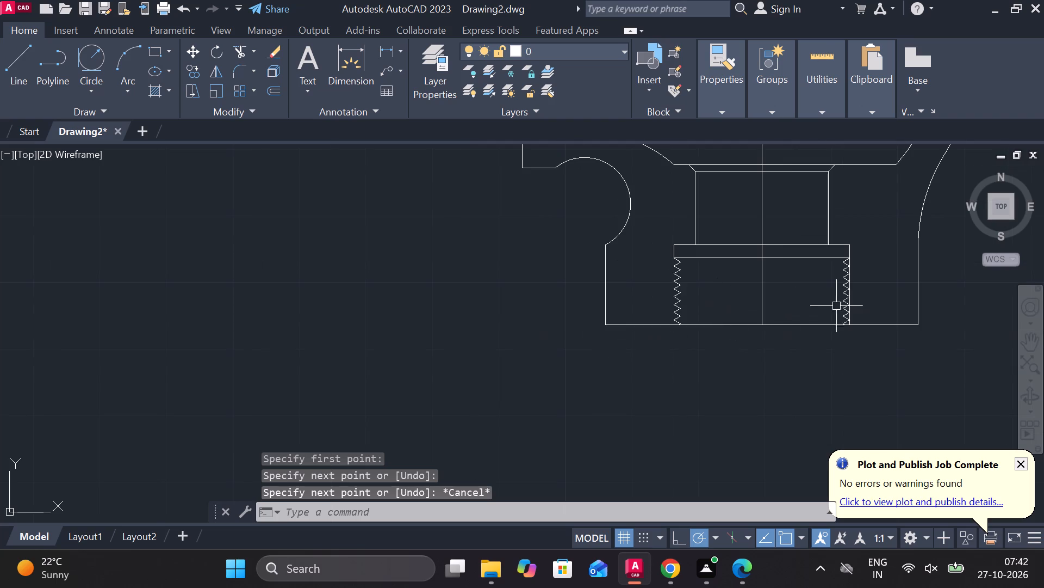
pyautogui.scroll(1, 847, 299)
pyautogui.moveTo(789, 305); pyautogui.dragTo(524, 393, button='middle')
pyautogui.scroll(2, 616, 372)
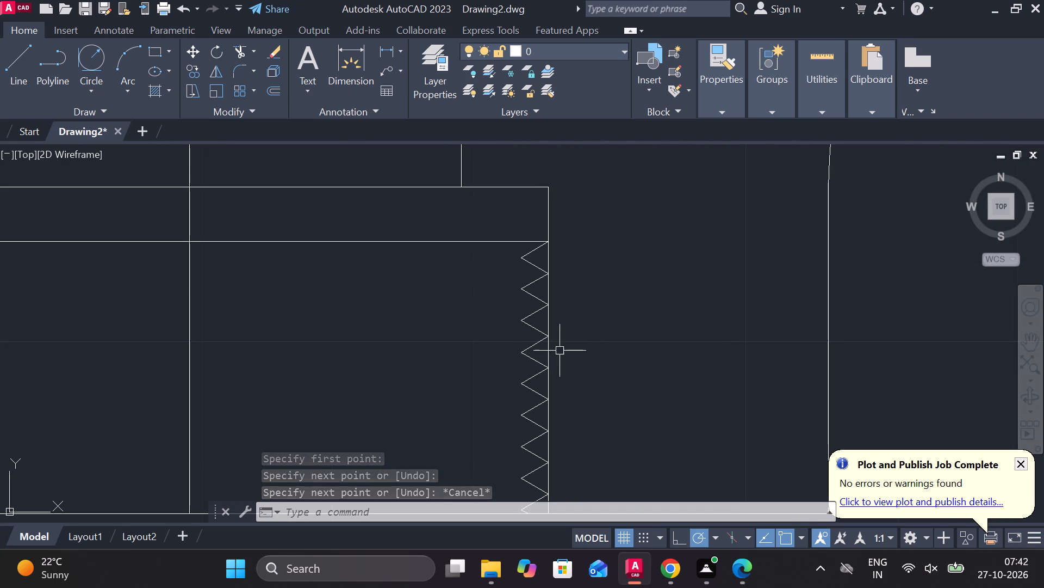
pyautogui.click(546, 344)
pyautogui.press('Escape')
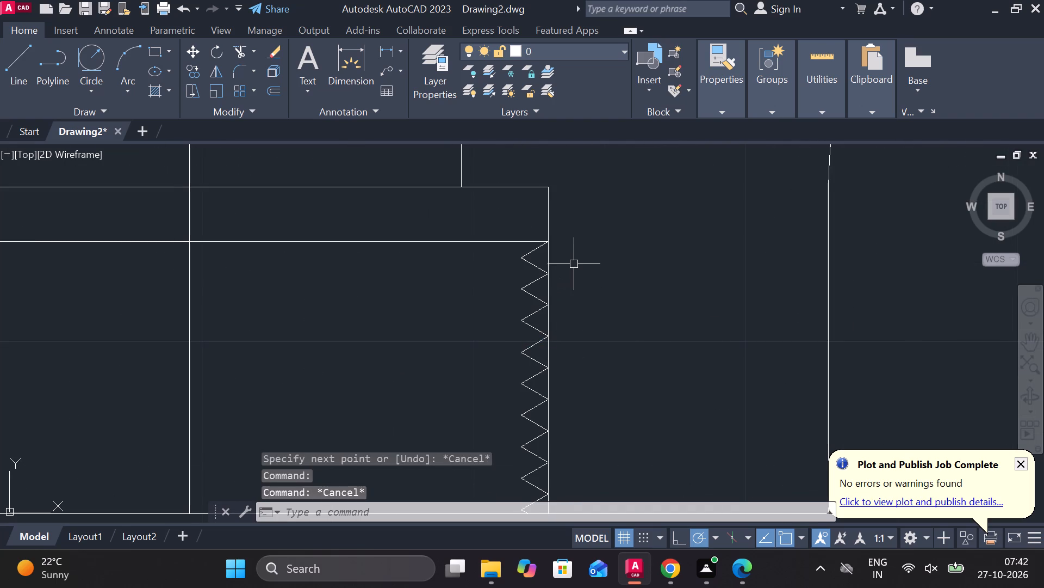
pyautogui.write('TR')
pyautogui.press('space')
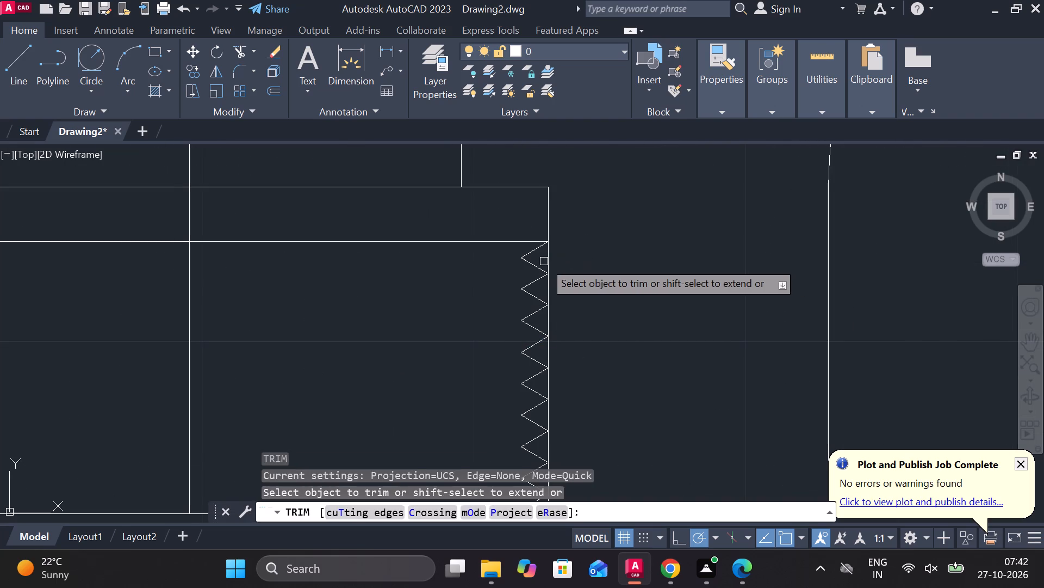
pyautogui.click(544, 261)
pyautogui.click(558, 257)
pyautogui.press('Escape')
pyautogui.click(546, 285)
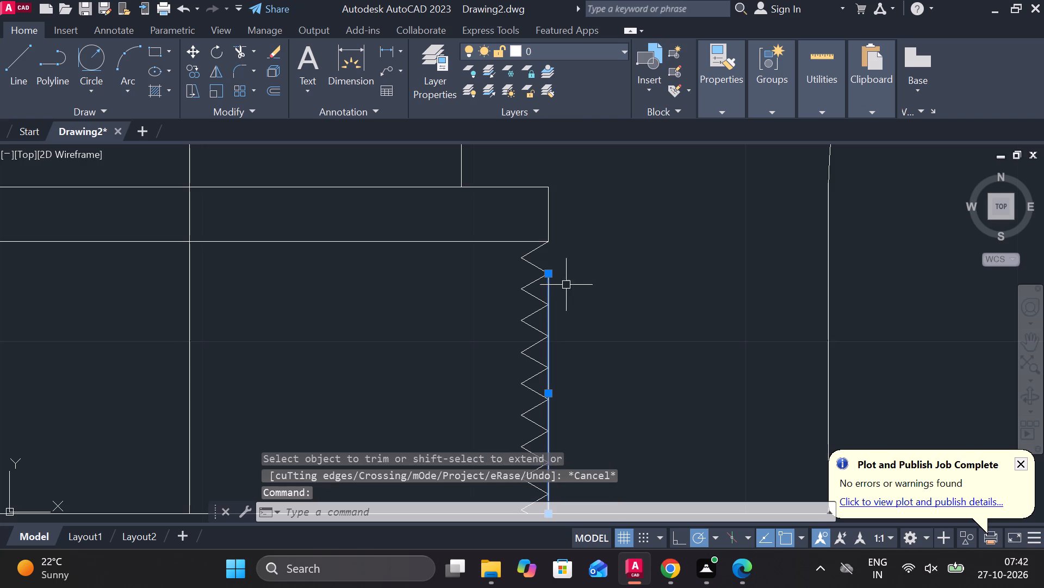
pyautogui.write('E')
pyautogui.press('space')
# Copy the bottom recess's complete left zigzag thread into the empty area left of the vessel body.
pyautogui.scroll(-3, 604, 287)
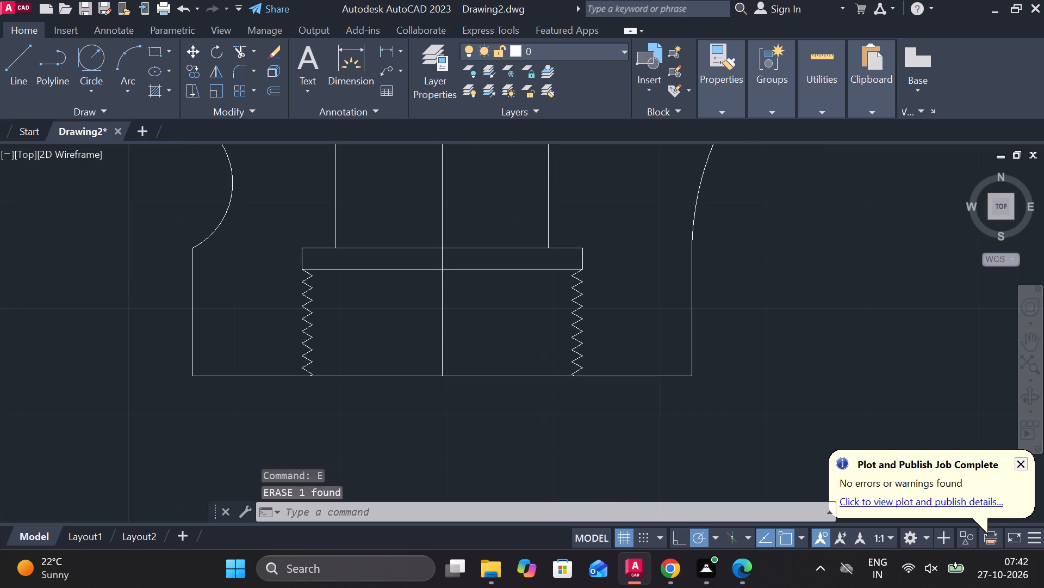
pyautogui.scroll(-2, 605, 292)
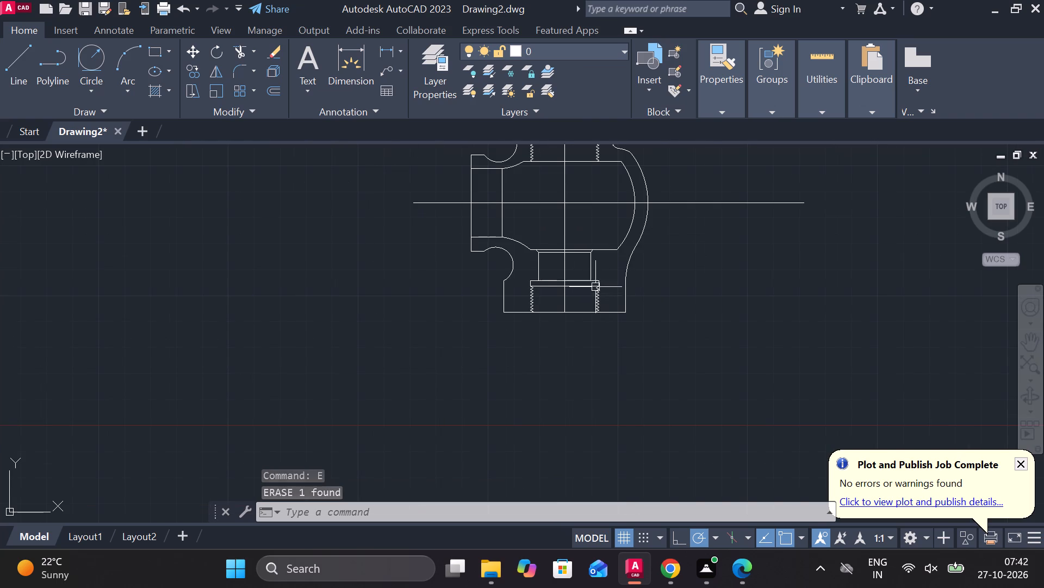
pyautogui.moveTo(548, 284); pyautogui.dragTo(545, 335, button='middle')
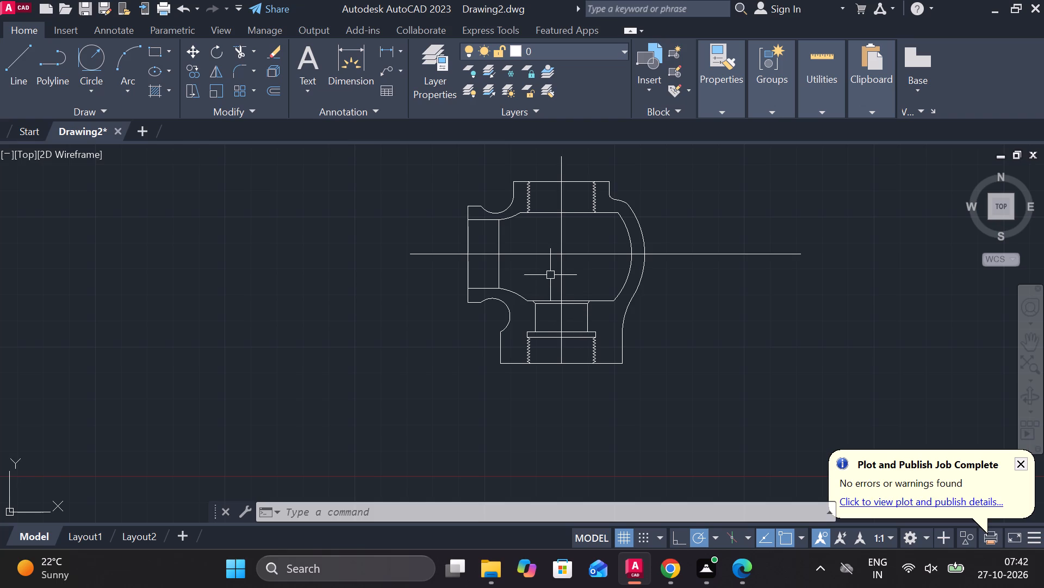
pyautogui.scroll(2, 474, 298)
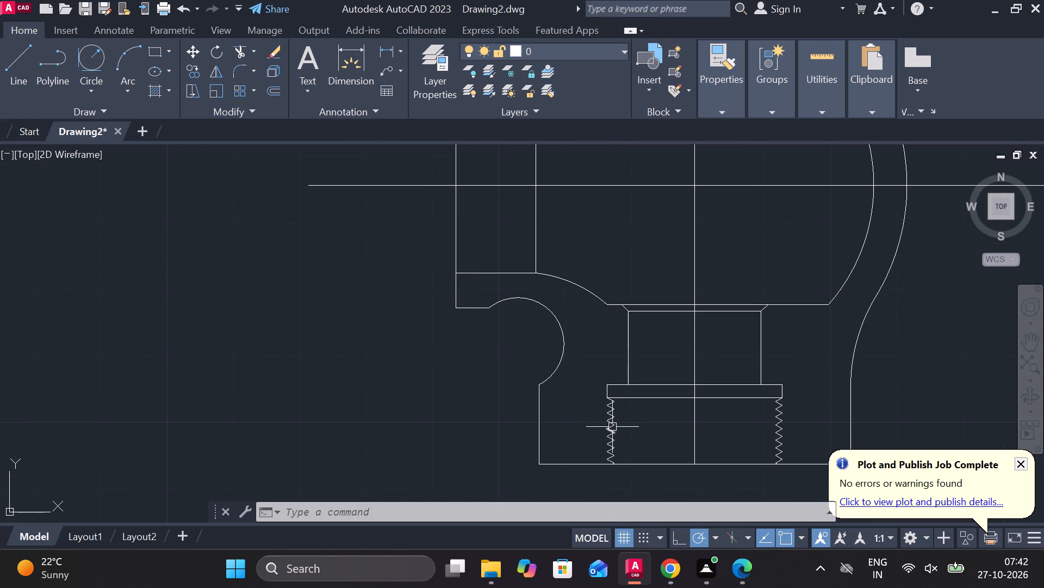
pyautogui.scroll(2, 630, 450)
pyautogui.click(595, 472)
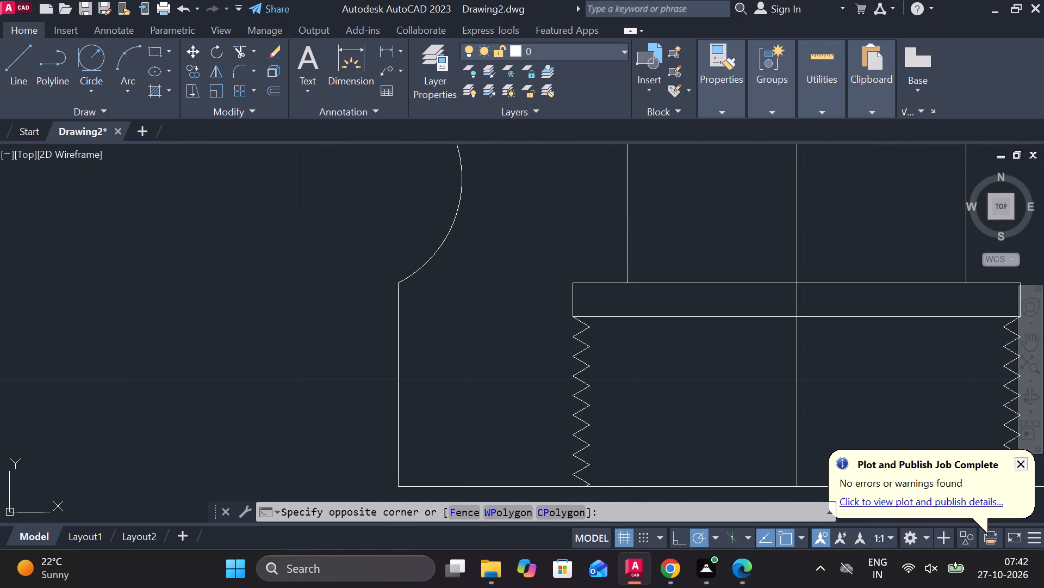
pyautogui.click(560, 323)
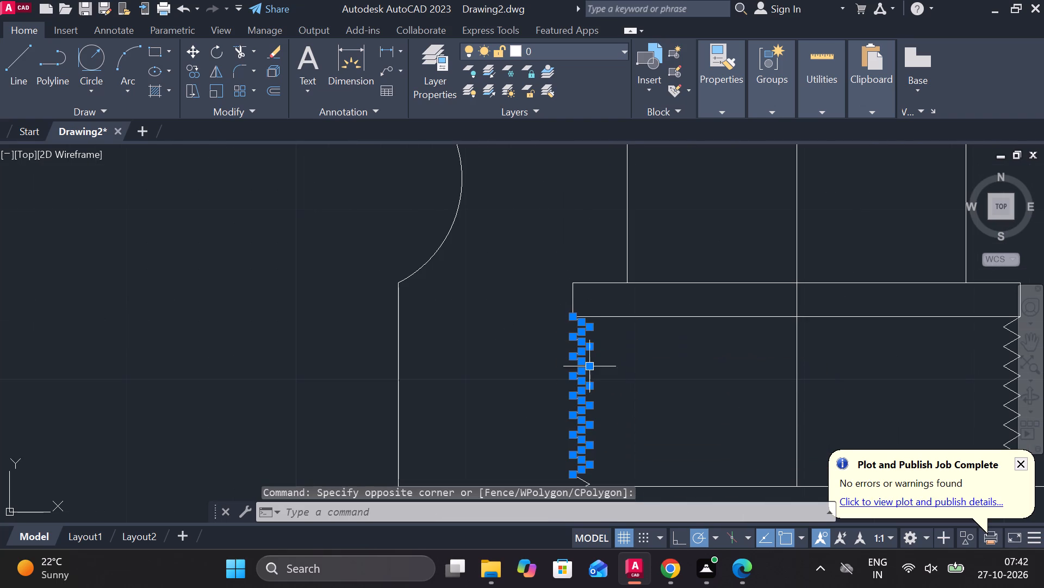
pyautogui.moveTo(590, 441); pyautogui.dragTo(594, 347, button='middle')
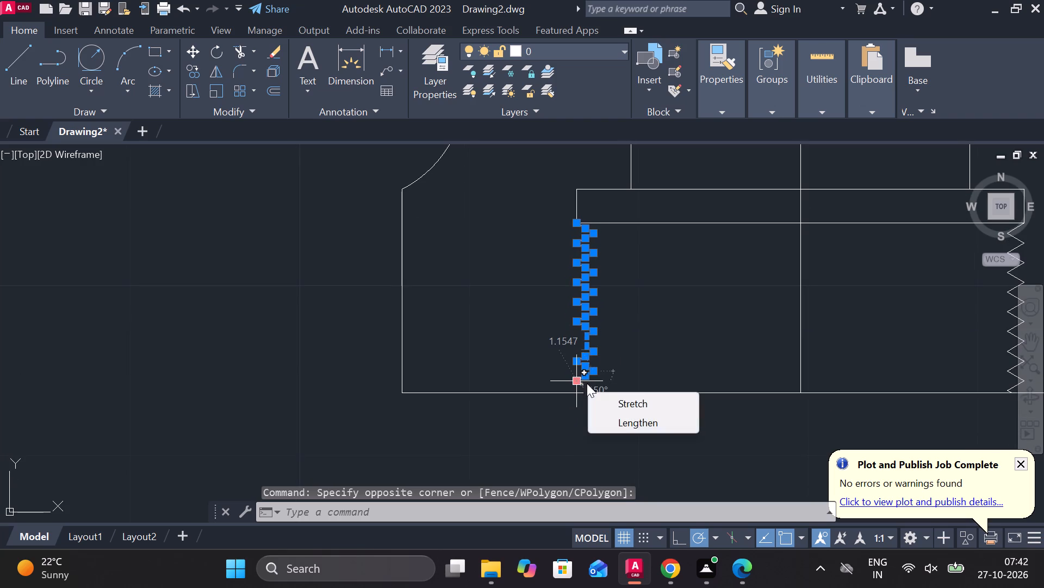
pyautogui.scroll(3, 606, 381)
pyautogui.click(579, 390)
pyautogui.scroll(2, 582, 393)
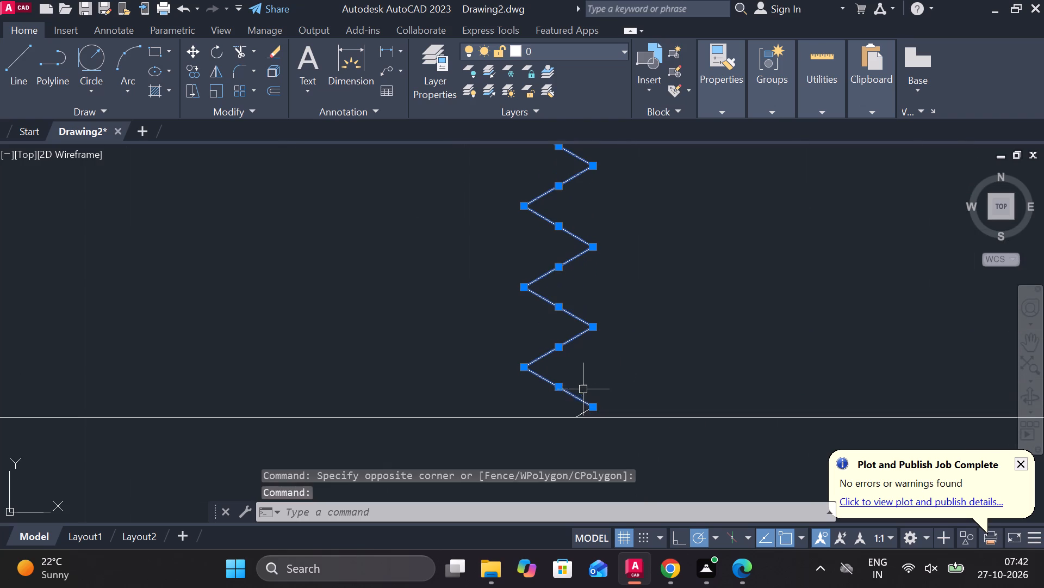
pyautogui.click(586, 413)
pyautogui.scroll(-2, 639, 368)
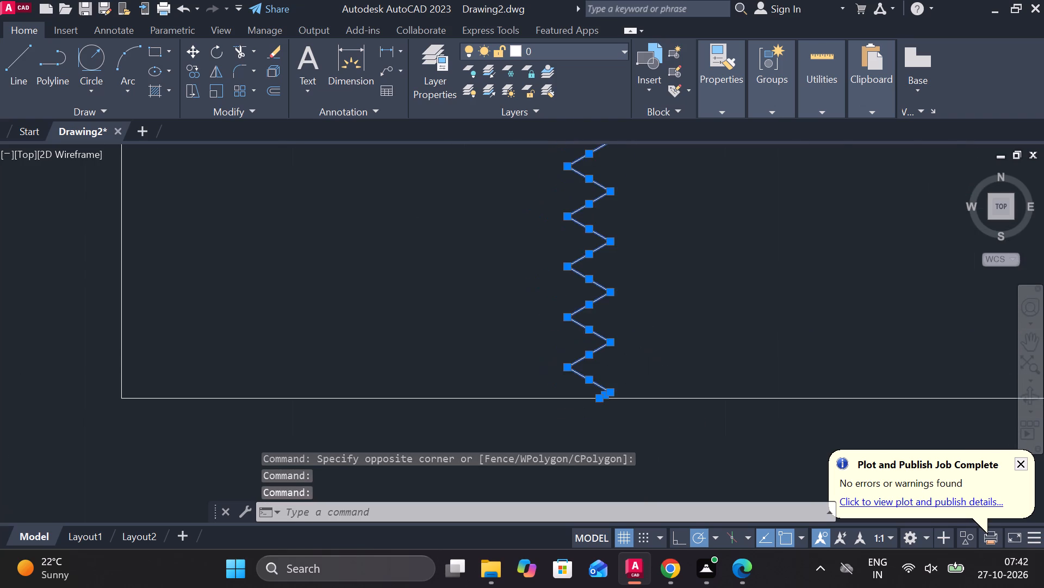
pyautogui.scroll(-1, 653, 350)
pyautogui.write('CO')
pyautogui.press('Return')
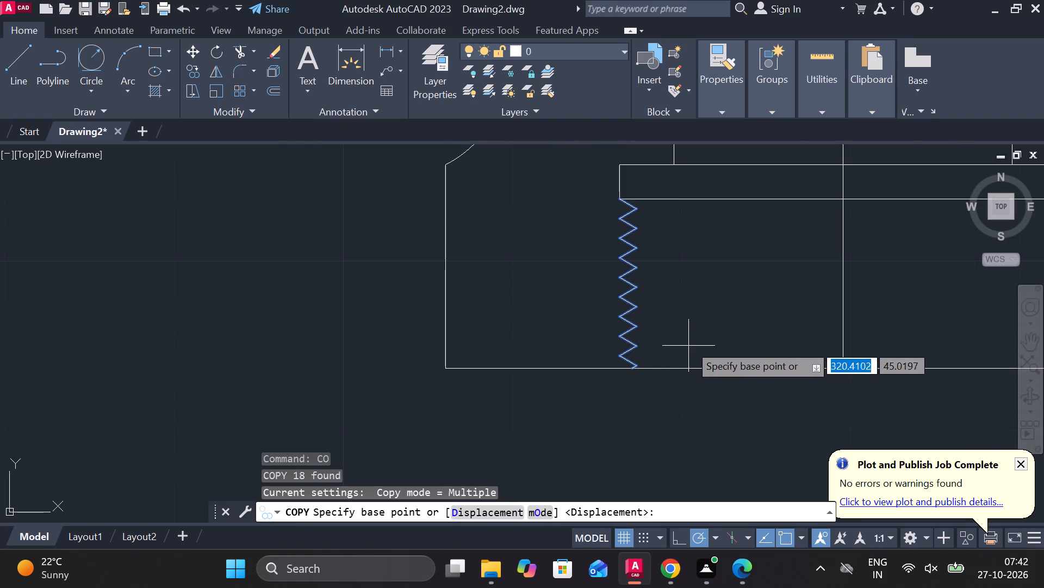
pyautogui.doubleClick(690, 340)
pyautogui.scroll(-2, 674, 349)
pyautogui.moveTo(597, 316); pyautogui.dragTo(629, 395, button='middle')
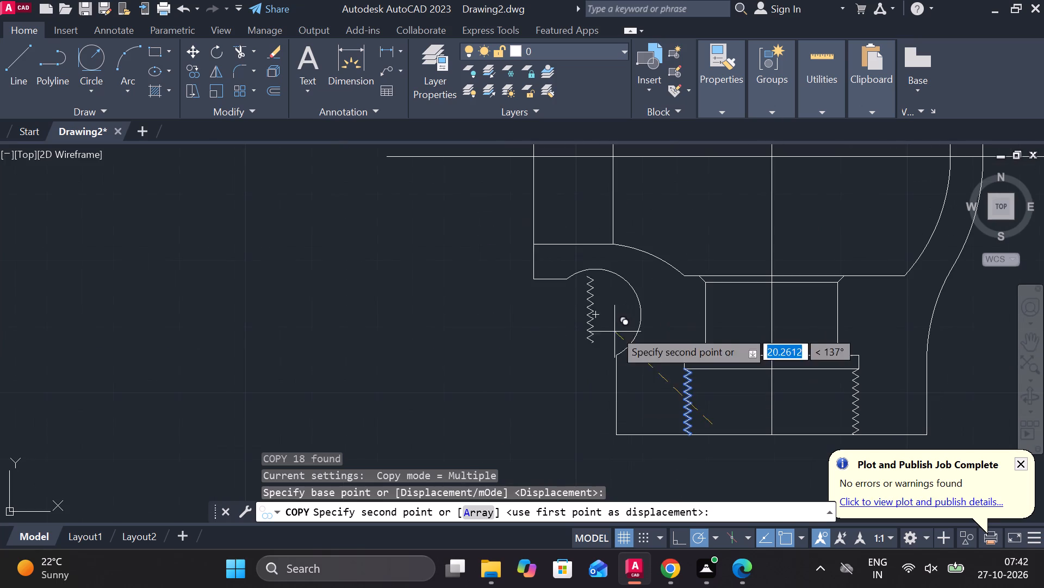
pyautogui.click(457, 290)
pyautogui.press('Escape')
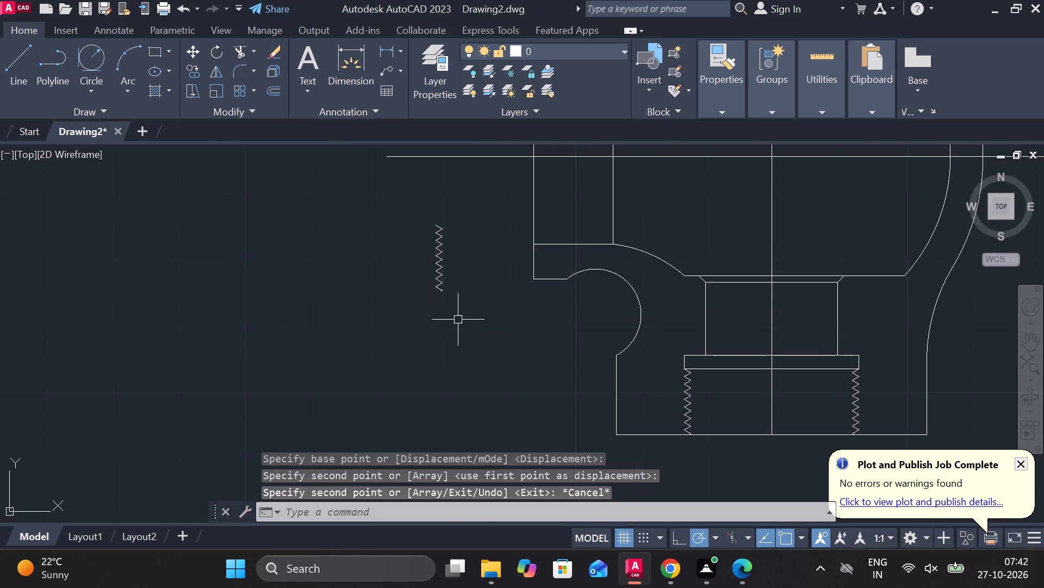
# Rotate the copied zigzag thread 270° about its top end to make it horizontal.
pyautogui.moveTo(405, 205); pyautogui.dragTo(414, 207)
pyautogui.click(490, 334)
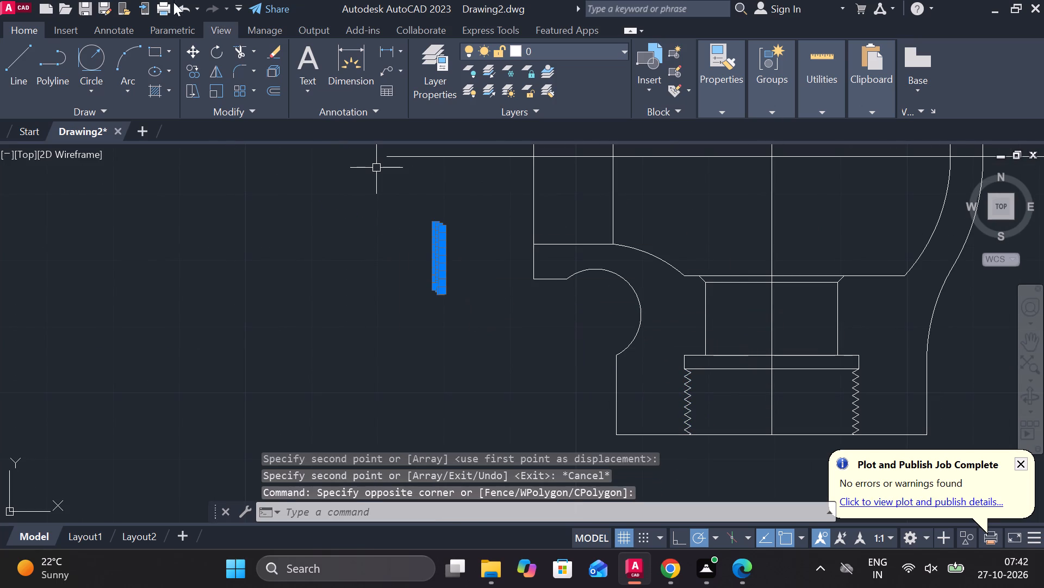
pyautogui.click(215, 42)
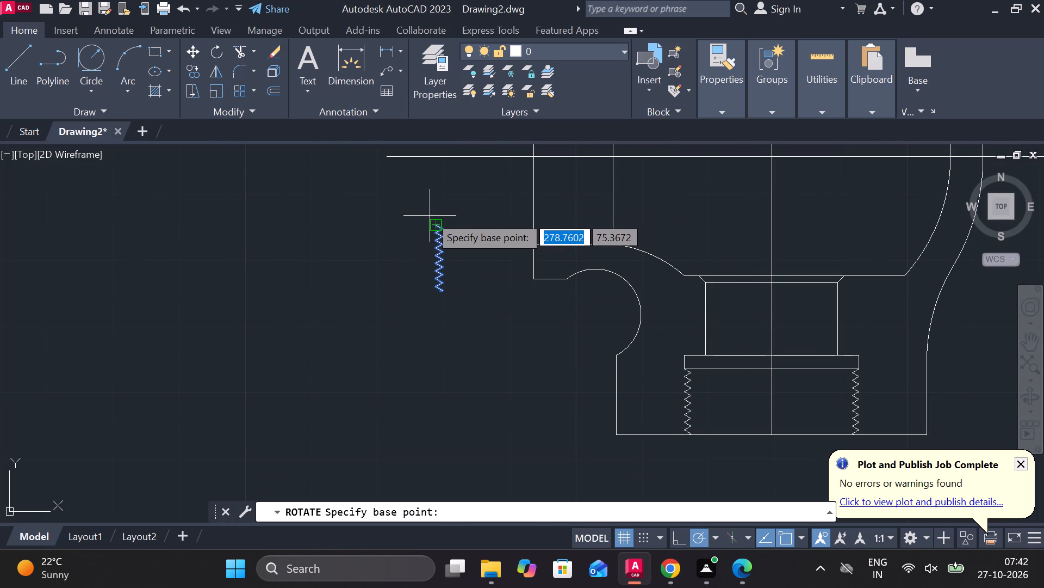
pyautogui.click(430, 216)
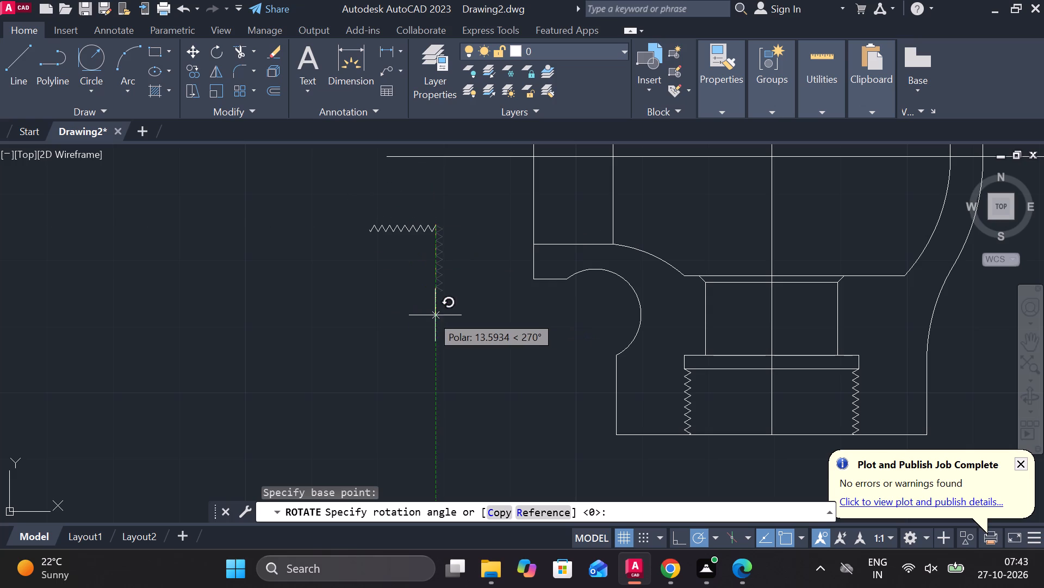
pyautogui.click(436, 315)
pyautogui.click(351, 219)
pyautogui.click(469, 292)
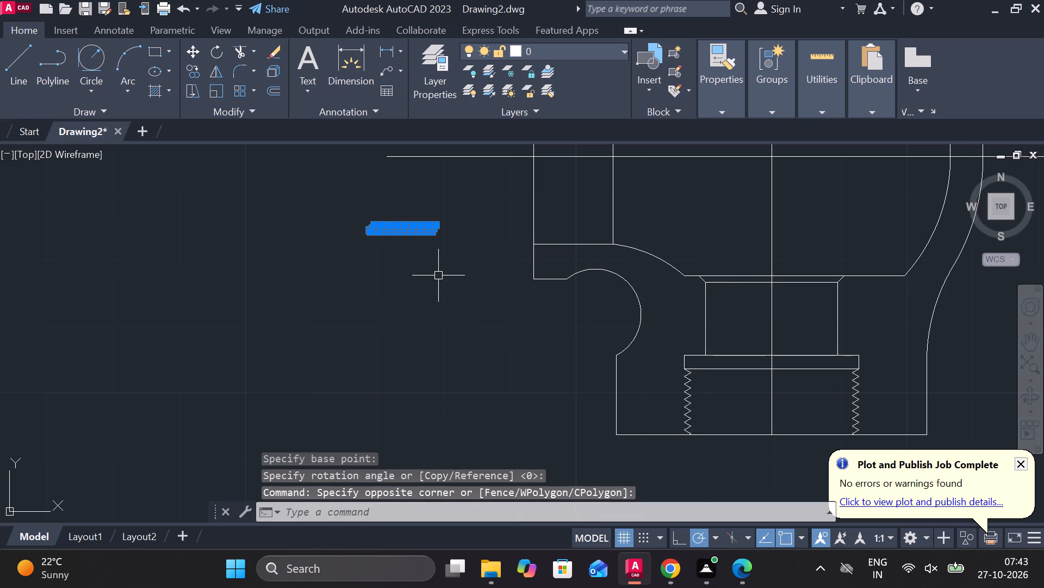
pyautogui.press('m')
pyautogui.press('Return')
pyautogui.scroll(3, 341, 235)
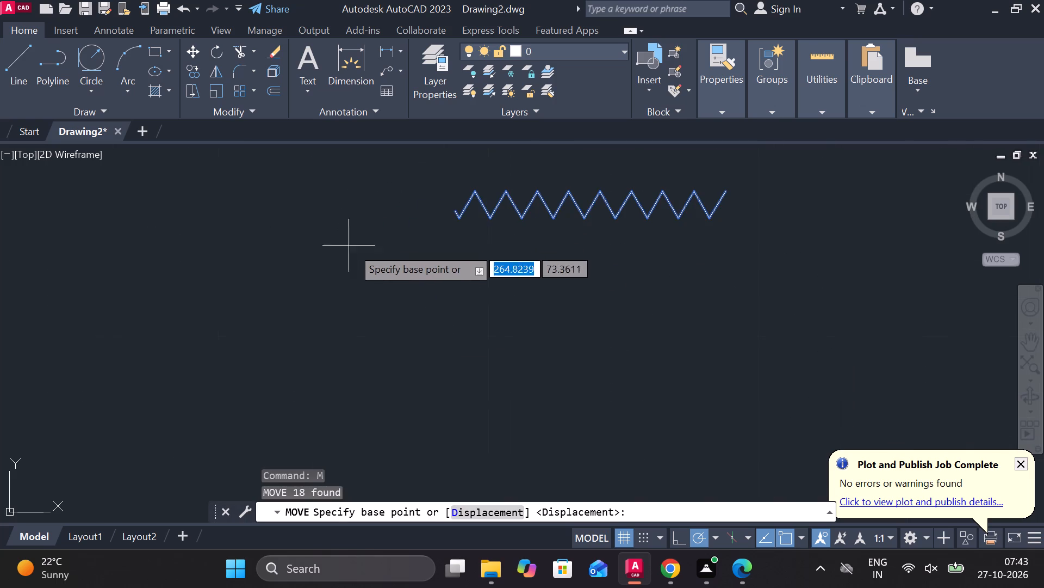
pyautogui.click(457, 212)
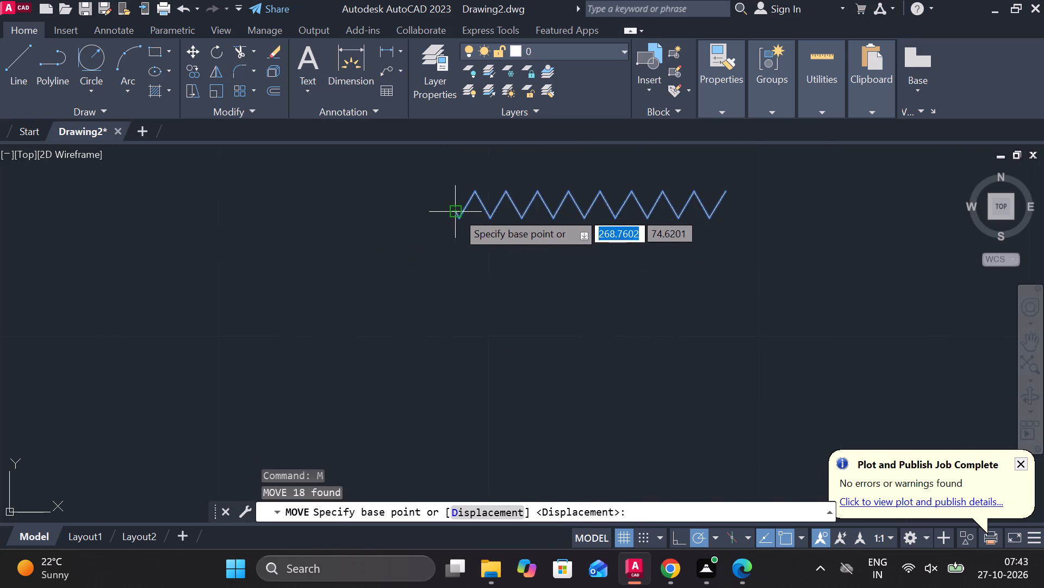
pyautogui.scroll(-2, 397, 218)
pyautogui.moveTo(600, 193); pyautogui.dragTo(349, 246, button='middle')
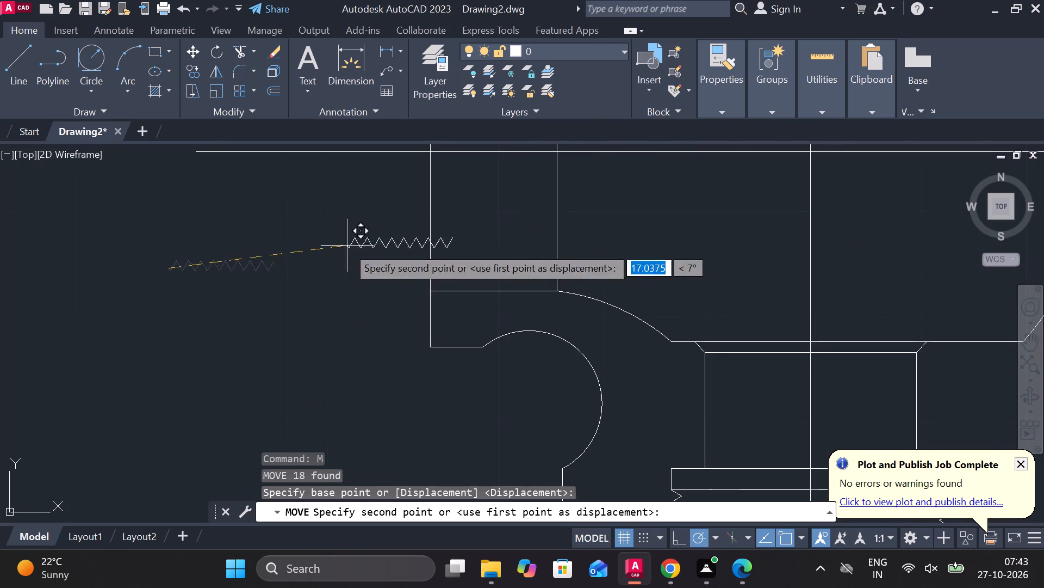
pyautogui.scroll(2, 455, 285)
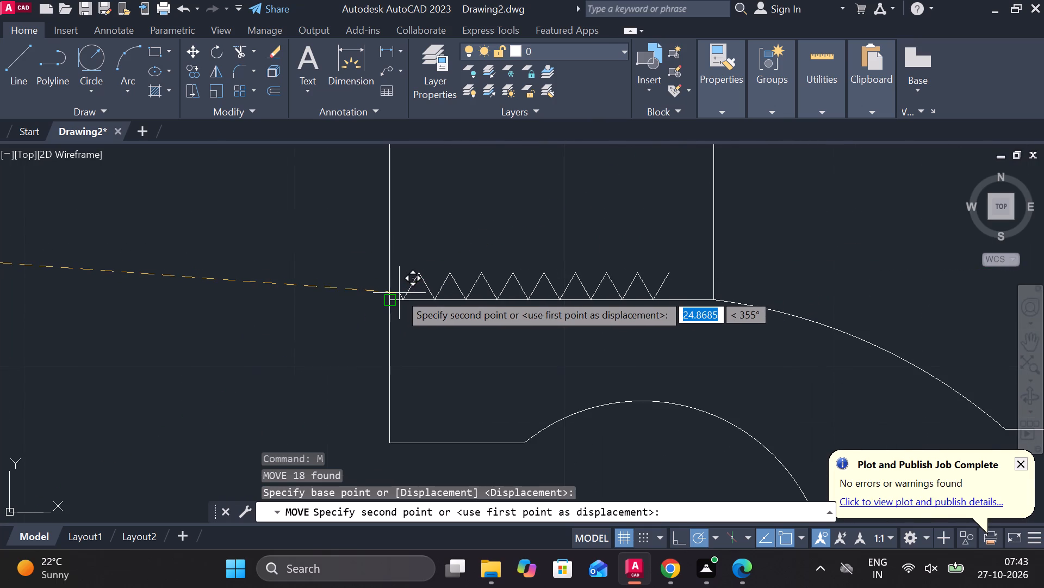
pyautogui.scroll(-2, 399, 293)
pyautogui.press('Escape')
# Erase the rotated horizontal zigzag thread copy left of the vessel body.
pyautogui.scroll(-2, 287, 302)
pyautogui.click(283, 308)
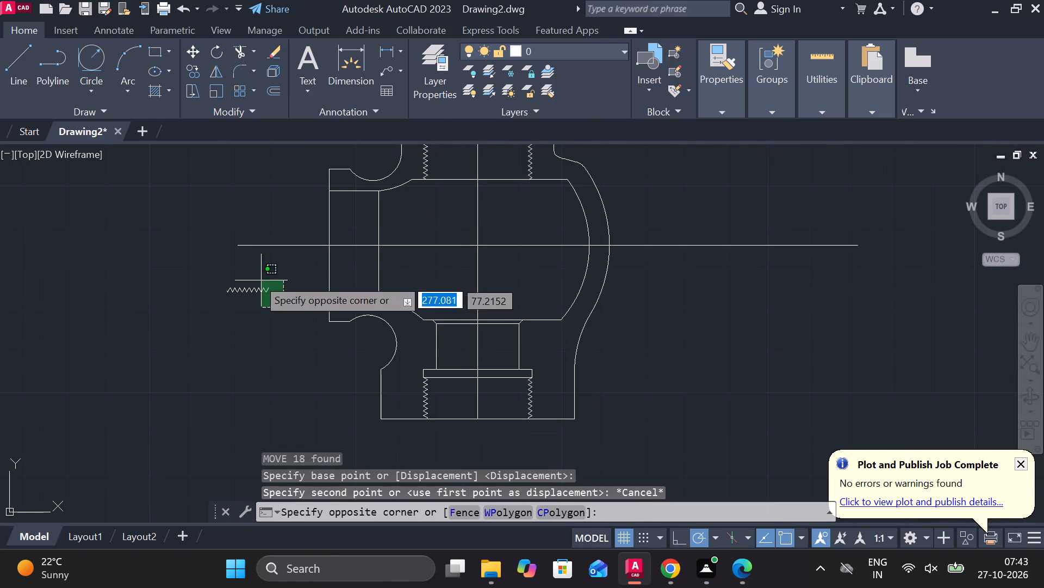
pyautogui.click(210, 273)
pyautogui.write('E')
pyautogui.press('space')
# Copy the top port's complete left zigzag thread into the empty area left of the vessel body.
pyautogui.moveTo(392, 232); pyautogui.dragTo(393, 245, button='middle')
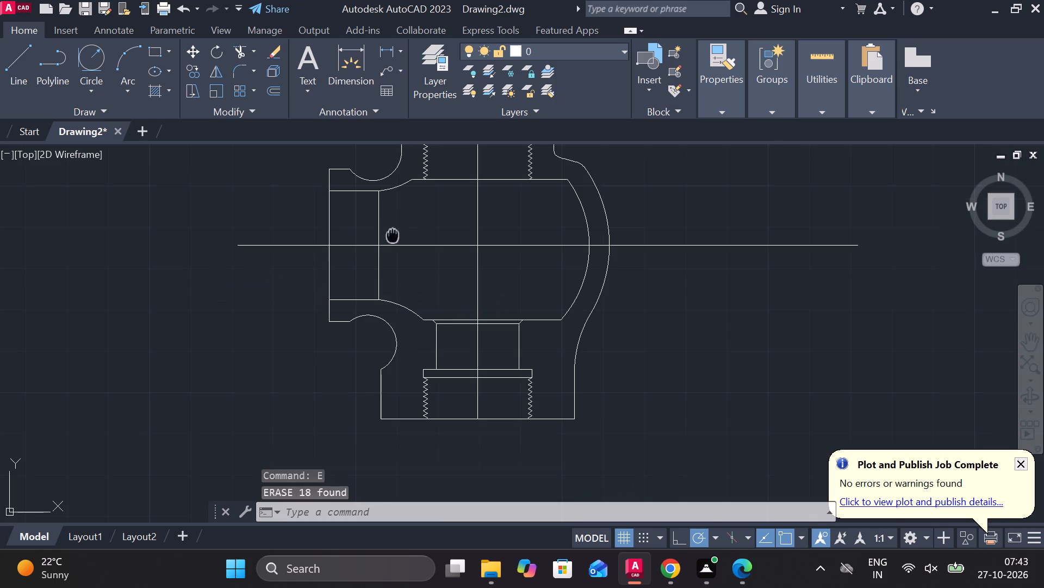
pyautogui.moveTo(393, 245); pyautogui.dragTo(397, 314, button='middle')
pyautogui.scroll(5, 417, 251)
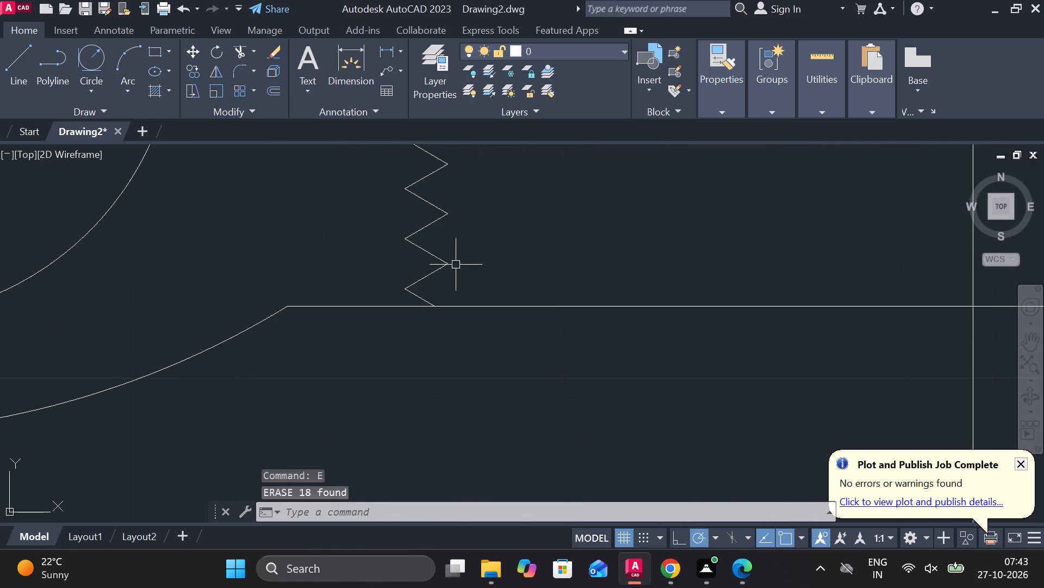
pyautogui.click(417, 292)
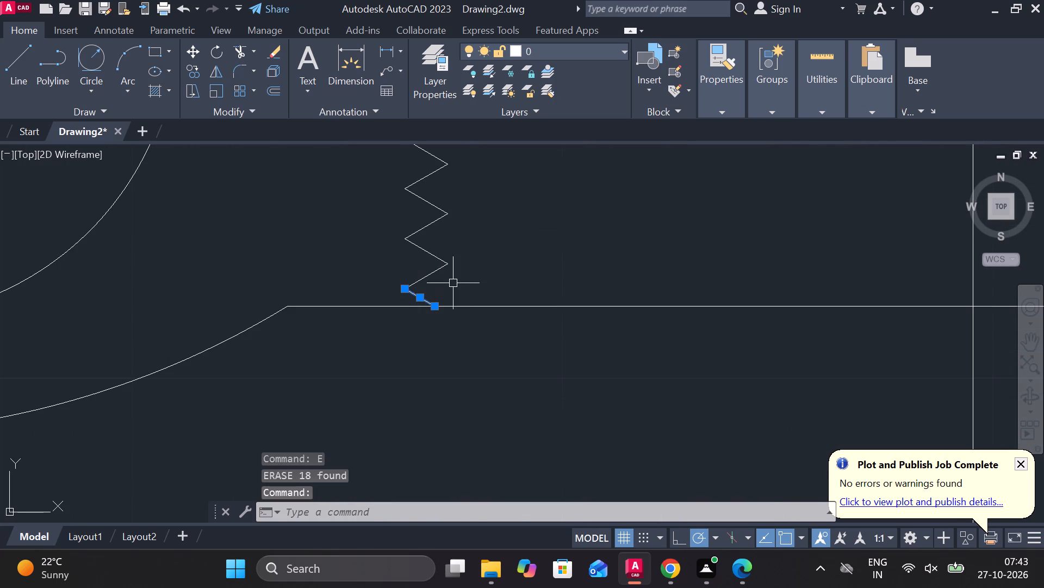
pyautogui.moveTo(465, 281); pyautogui.dragTo(464, 276)
pyautogui.scroll(-1, 393, 188)
pyautogui.moveTo(402, 203); pyautogui.dragTo(402, 303, button='middle')
pyautogui.scroll(-2, 400, 287)
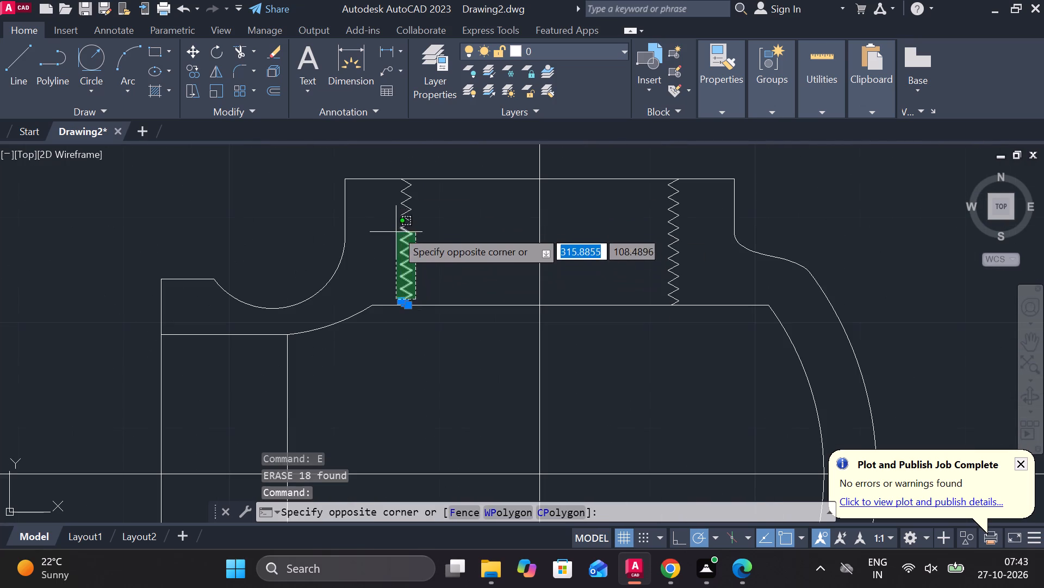
pyautogui.scroll(3, 401, 168)
pyautogui.click(387, 170)
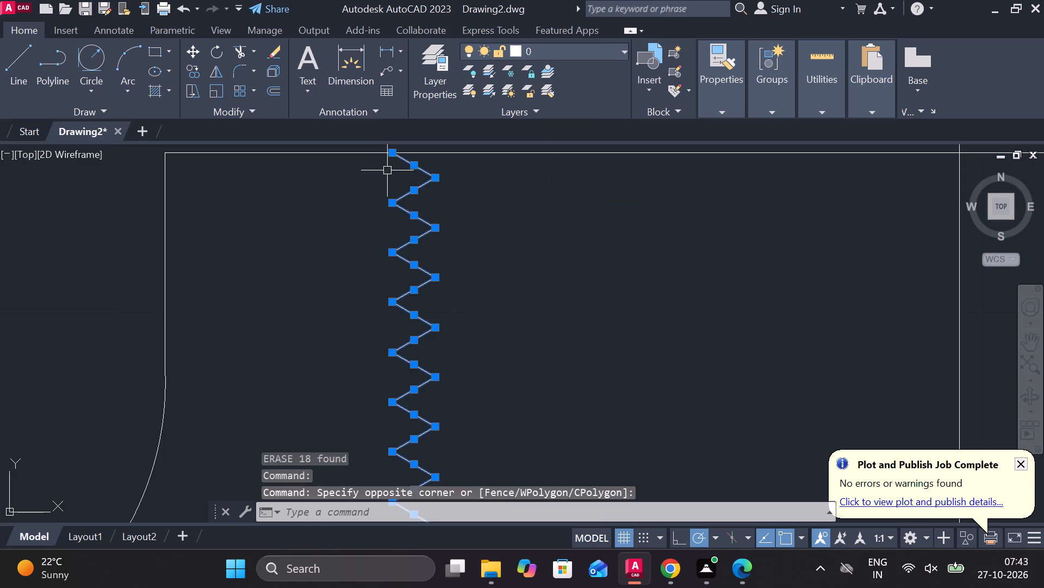
pyautogui.scroll(-3, 451, 213)
pyautogui.write('CO')
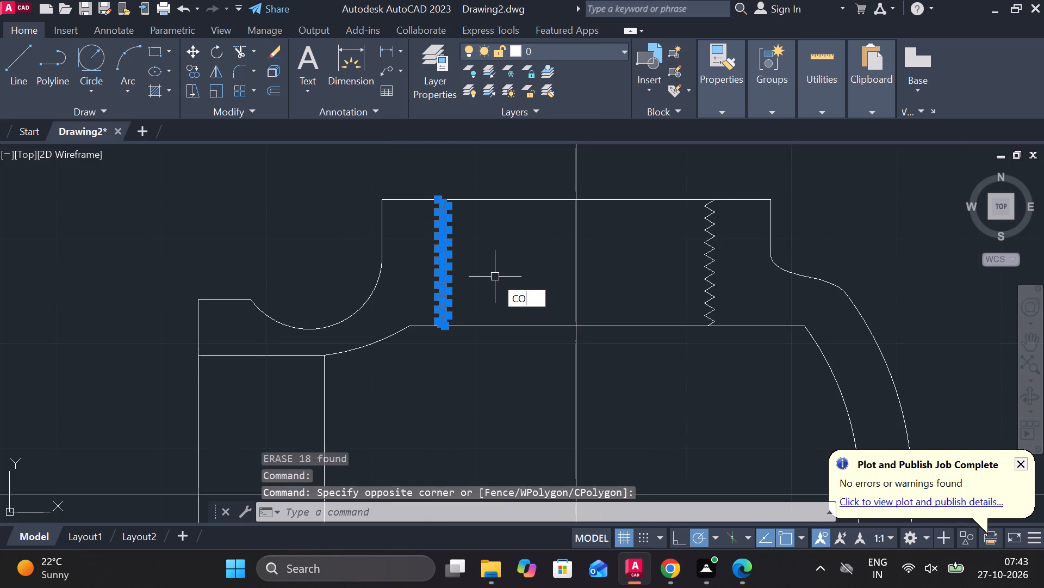
pyautogui.press('Return')
pyautogui.click(495, 277)
pyautogui.scroll(-3, 509, 276)
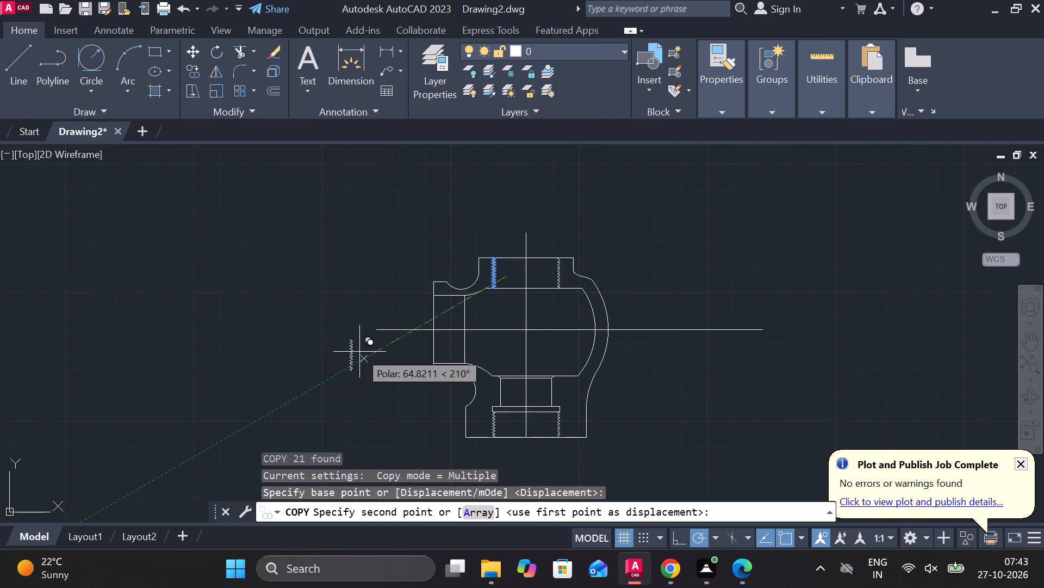
pyautogui.scroll(2, 359, 352)
pyautogui.click(359, 352)
pyautogui.press('Escape')
# Rotate the copied zigzag thread 270° about its top end to make it horizontal.
pyautogui.click(314, 264)
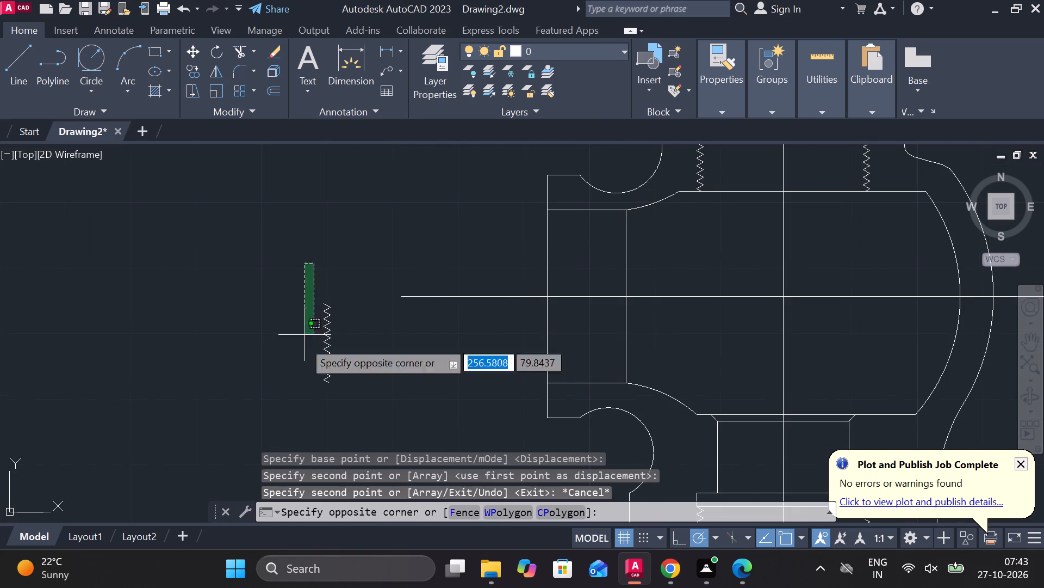
pyautogui.click(354, 391)
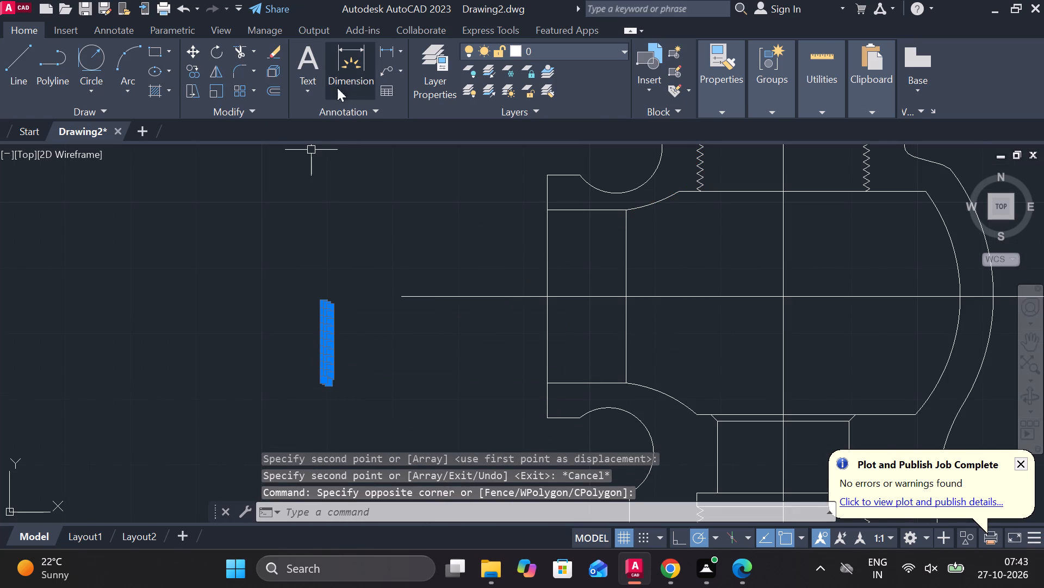
pyautogui.click(220, 47)
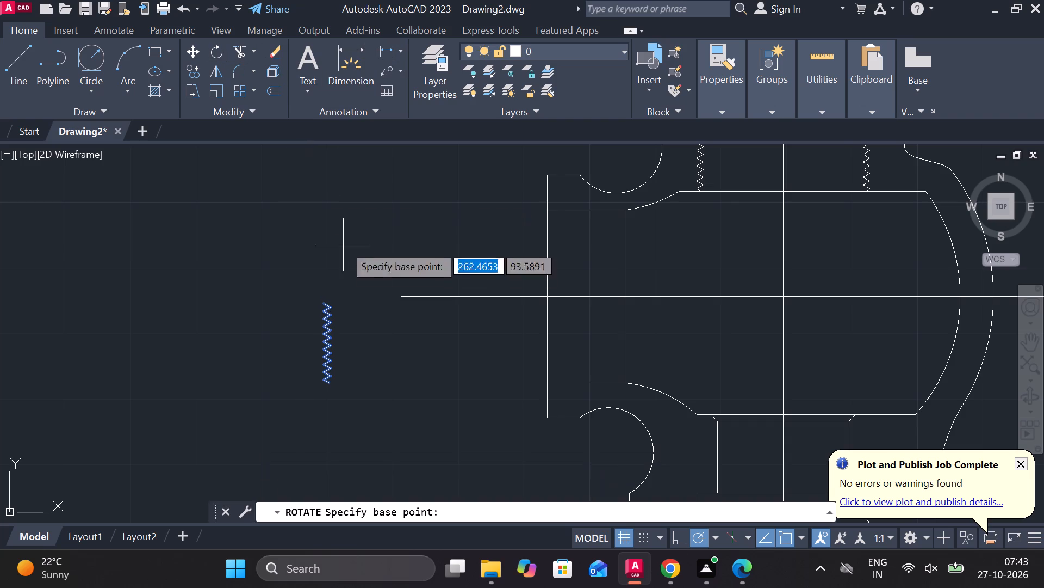
pyautogui.click(319, 297)
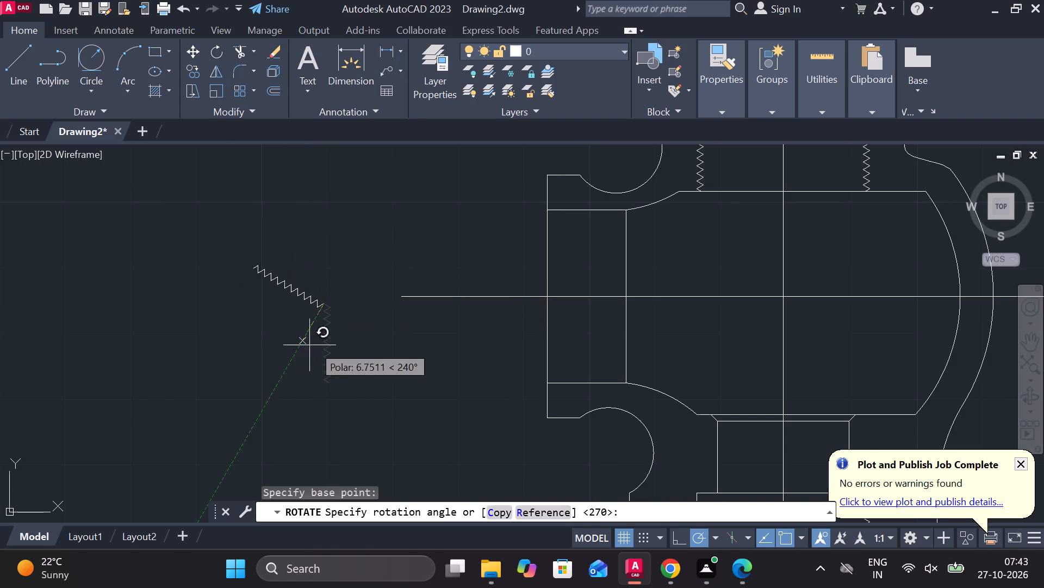
pyautogui.click(320, 351)
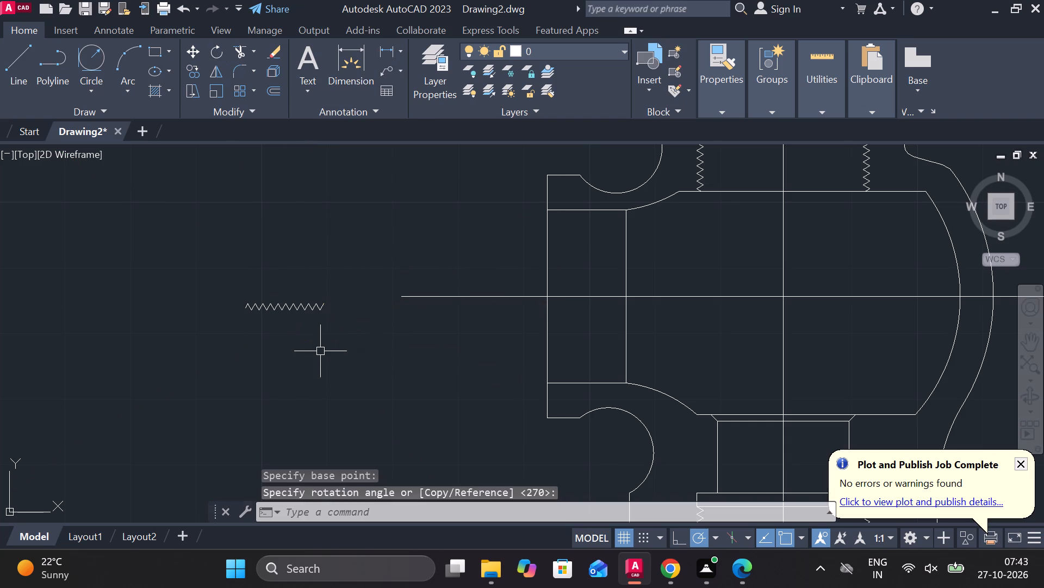
# Copy the horizontal zigzag thread from its left end into the empty space just left of the side port's lower horizontal line.
pyautogui.moveTo(213, 273); pyautogui.dragTo(250, 281)
pyautogui.click(355, 349)
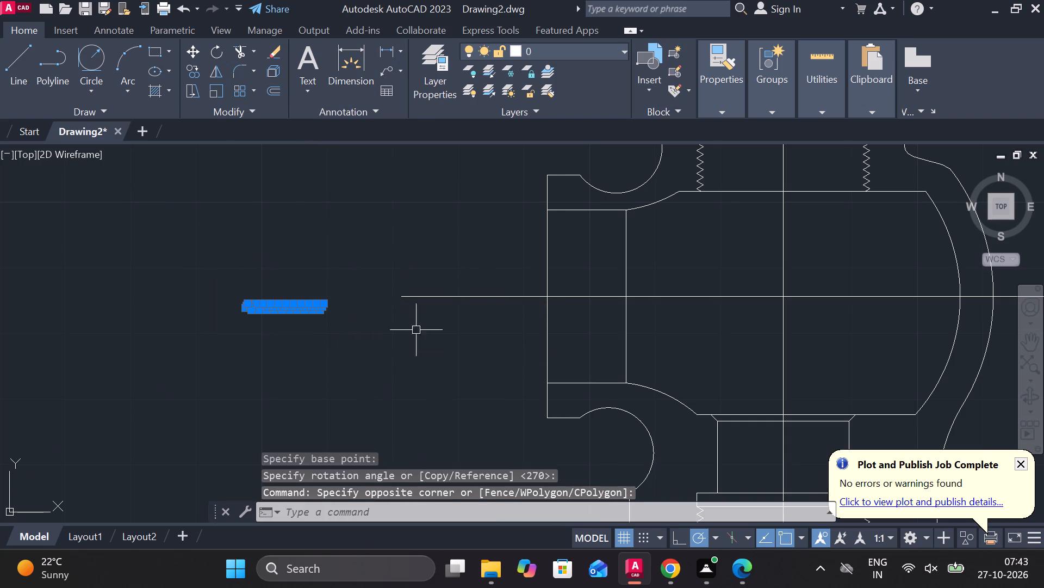
pyautogui.write('CO')
pyautogui.press('Return')
pyautogui.scroll(3, 239, 317)
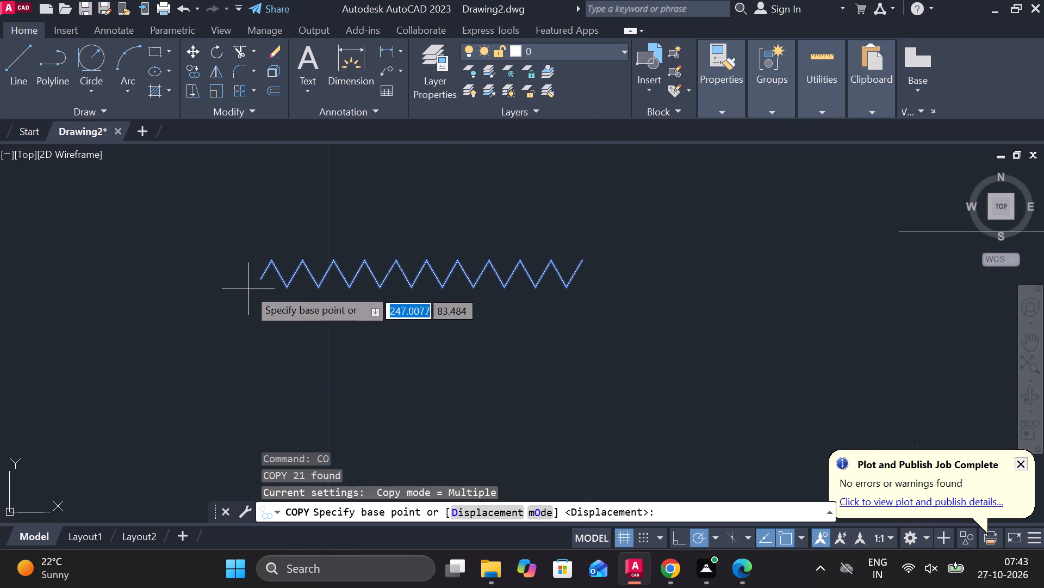
pyautogui.click(251, 284)
pyautogui.scroll(-3, 251, 284)
pyautogui.scroll(2, 587, 354)
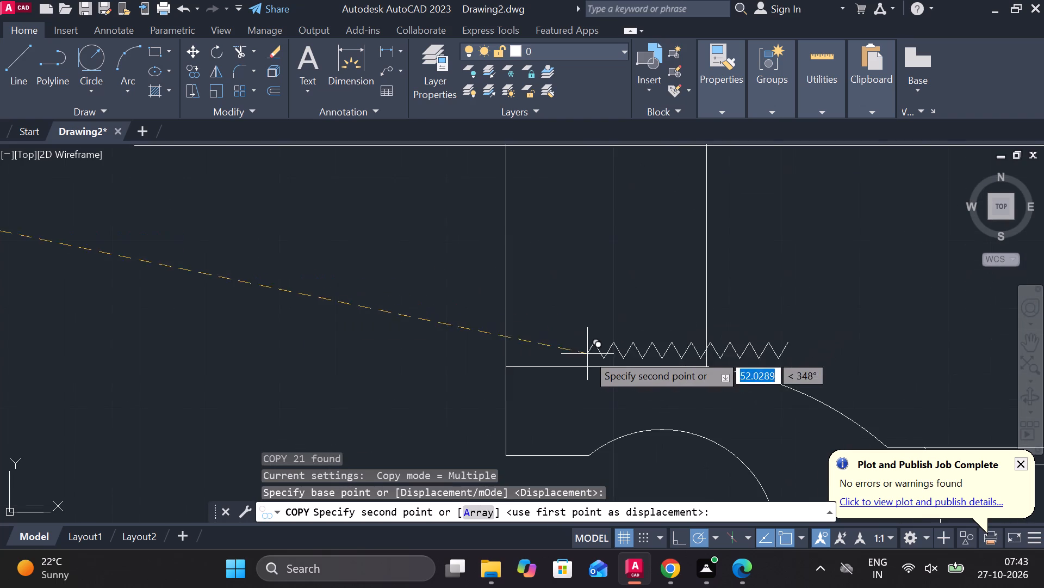
pyautogui.scroll(1, 504, 363)
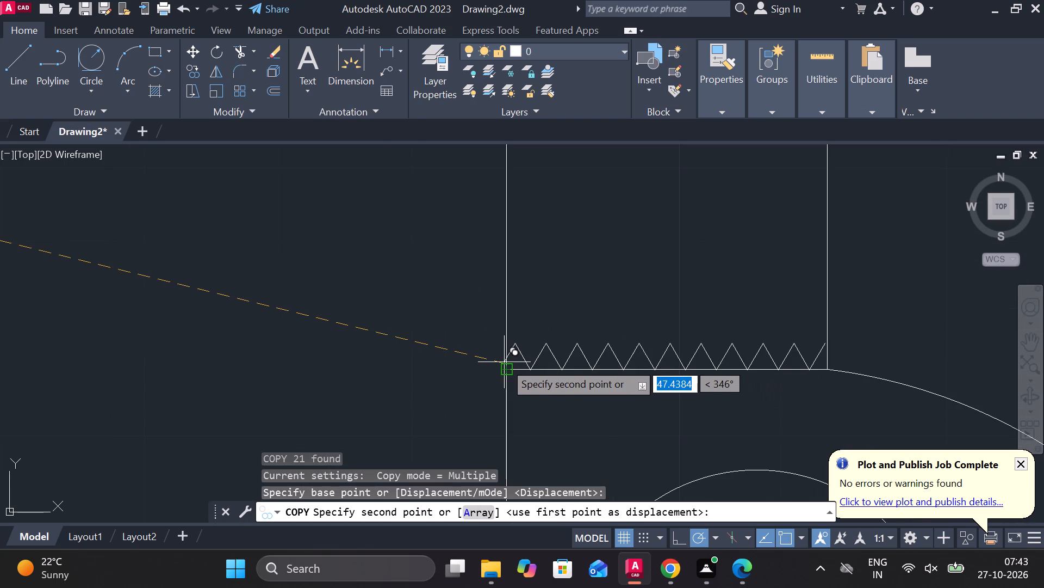
pyautogui.click(505, 360)
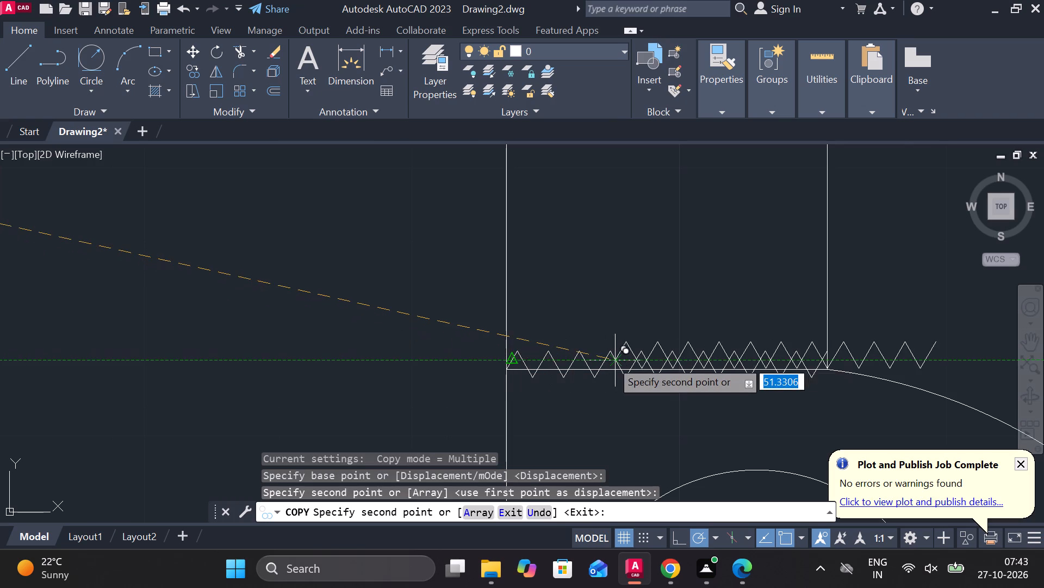
pyautogui.hotkey('ctrl', 'z')
pyautogui.scroll(3, 586, 366)
pyautogui.scroll(2, 521, 389)
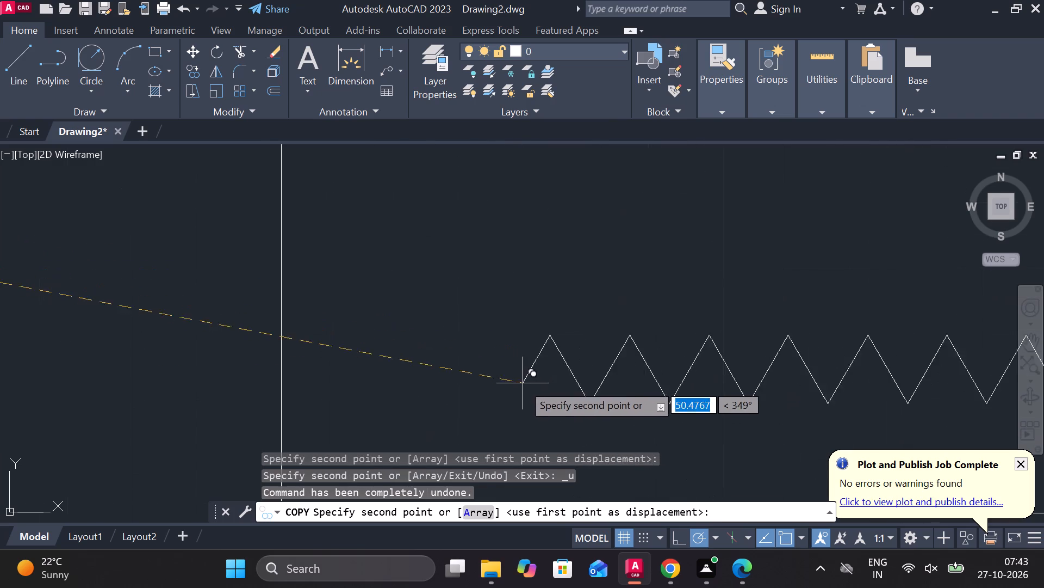
pyautogui.moveTo(508, 384); pyautogui.dragTo(546, 259, button='middle')
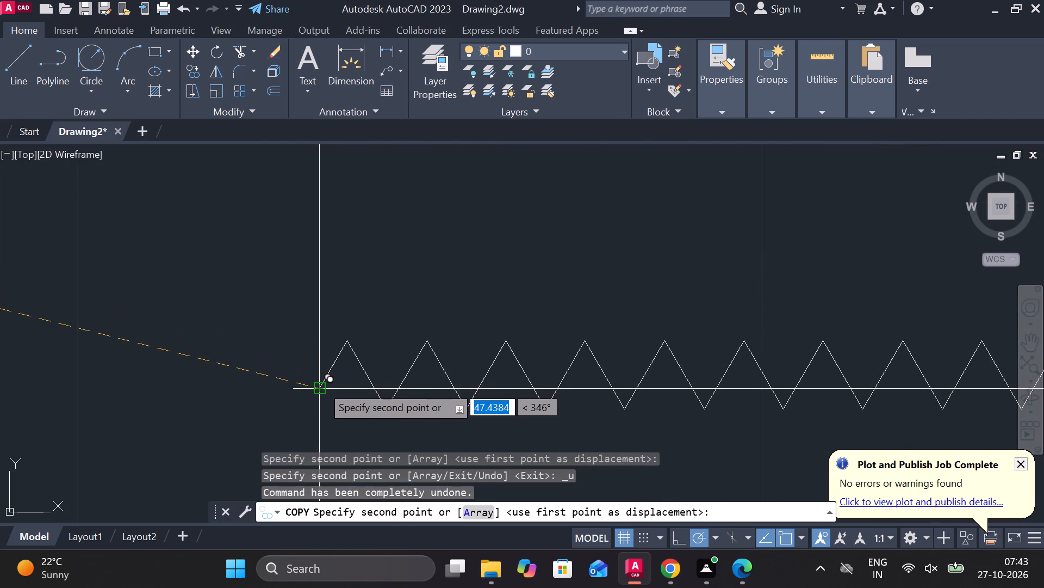
pyautogui.scroll(-1, 226, 321)
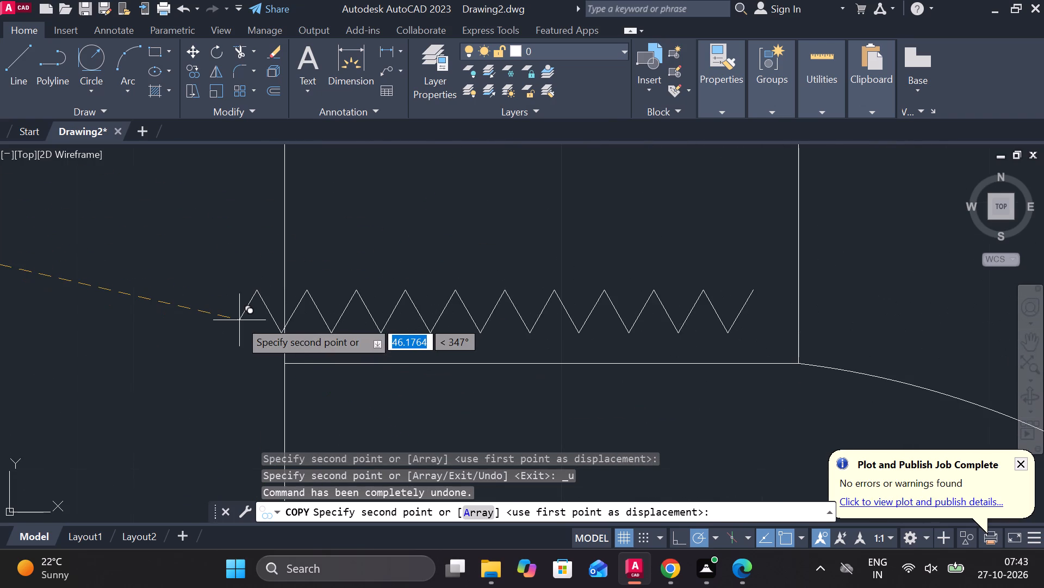
pyautogui.scroll(-1, 359, 316)
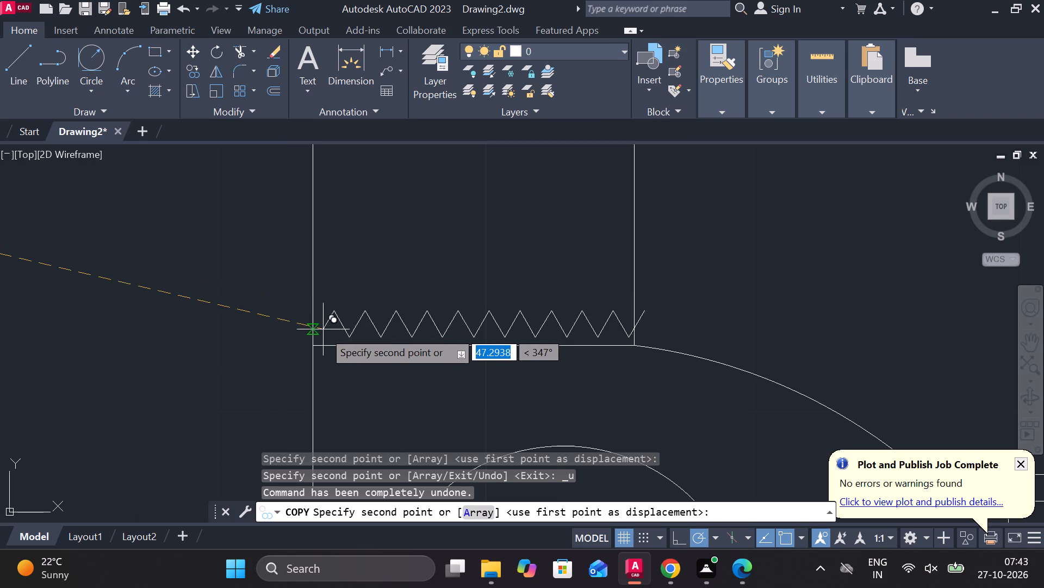
pyautogui.moveTo(315, 332); pyautogui.dragTo(603, 311, button='middle')
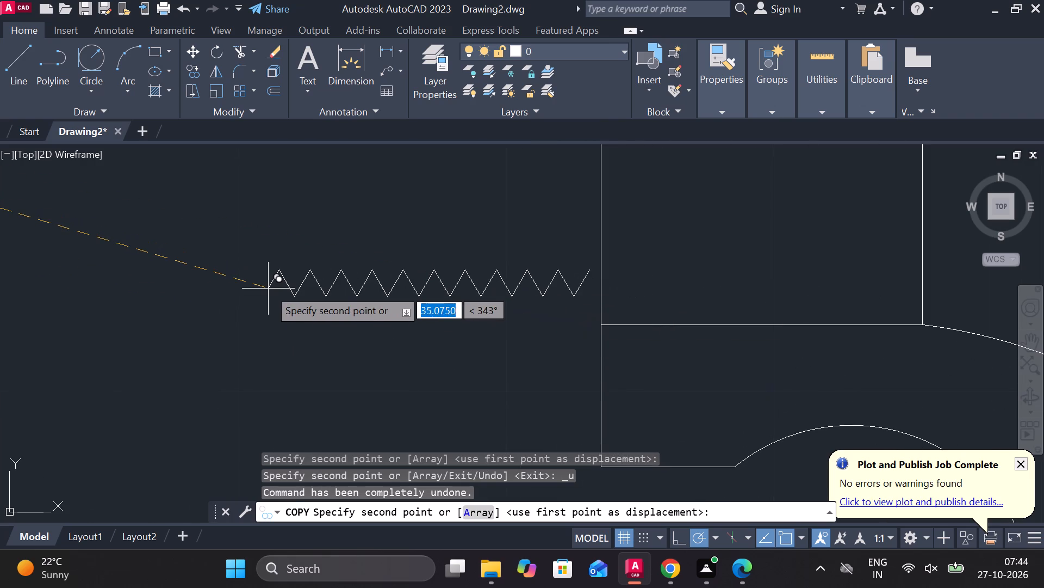
pyautogui.click(248, 285)
pyautogui.press('Escape')
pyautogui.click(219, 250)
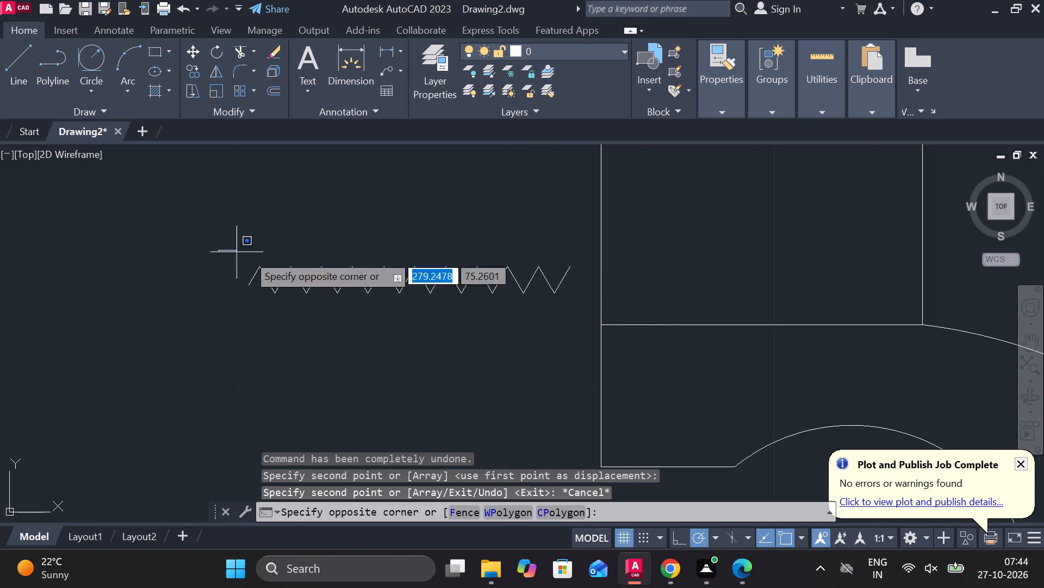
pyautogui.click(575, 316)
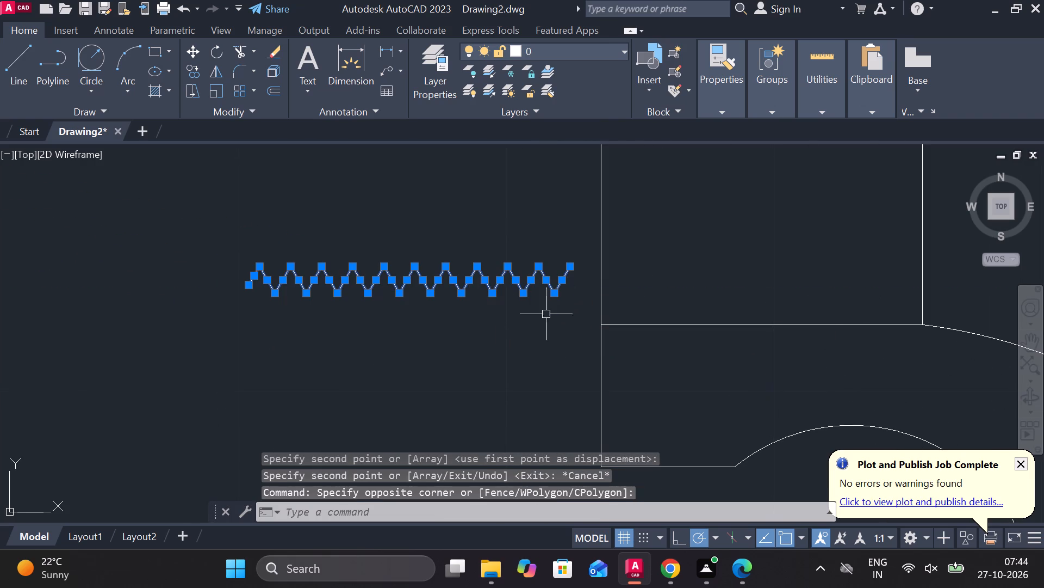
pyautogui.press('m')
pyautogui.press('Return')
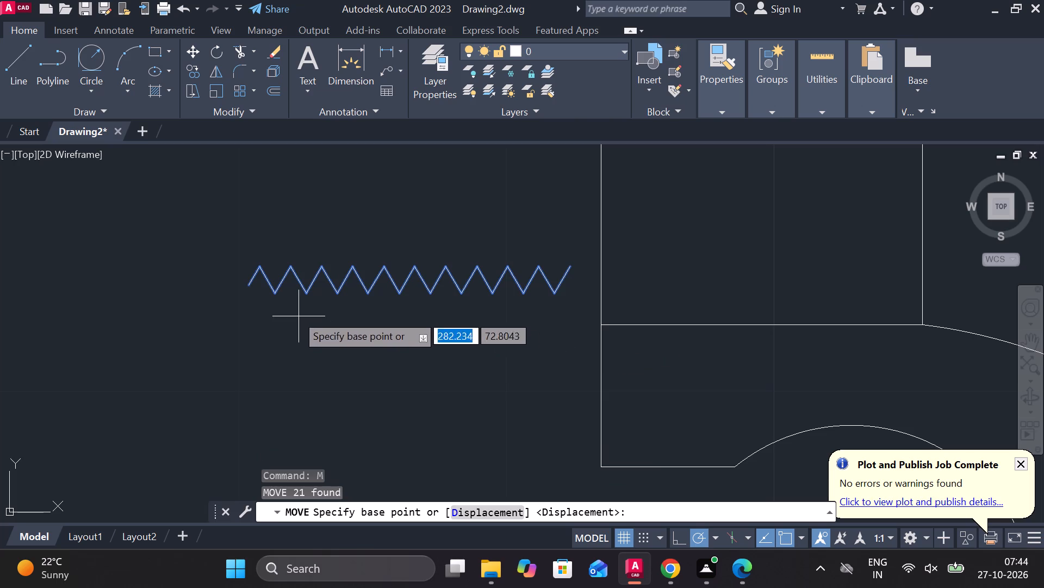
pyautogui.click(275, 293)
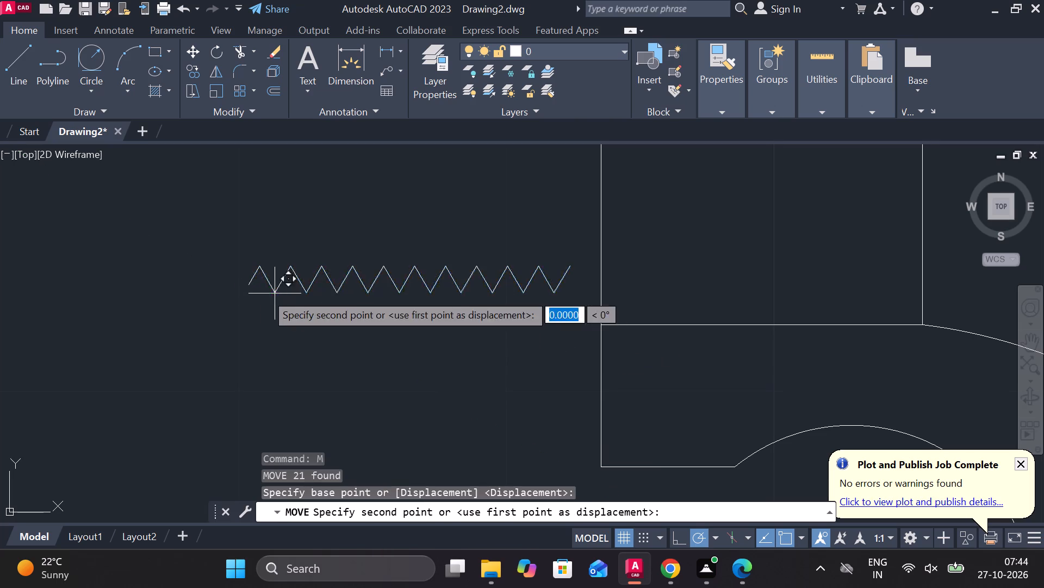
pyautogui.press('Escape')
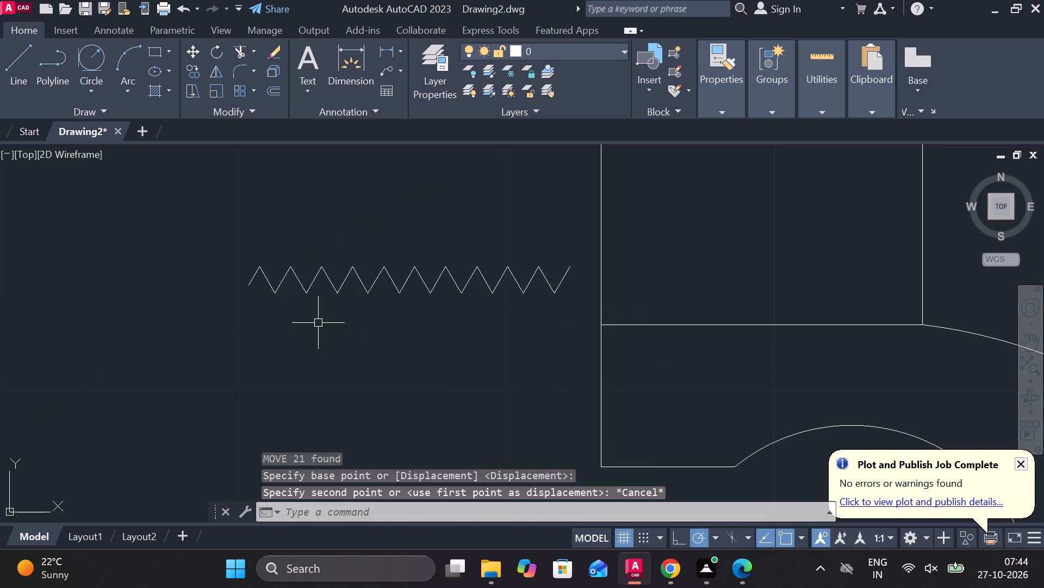
# Draw a short horizontal line leftward from the new thread copy's first lower vertex, past its left end.
pyautogui.press('l')
pyautogui.press('Return')
pyautogui.click(272, 293)
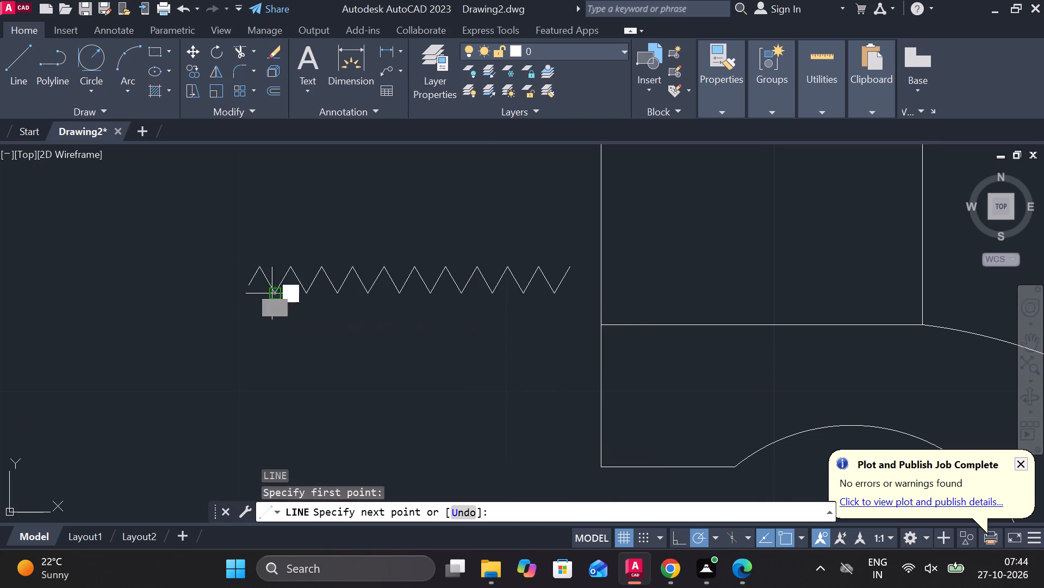
pyautogui.click(228, 291)
pyautogui.press('Escape')
# Extend the thread's short leftmost segment down to the new horizontal line.
pyautogui.write('EX')
pyautogui.press('space')
pyautogui.click(256, 278)
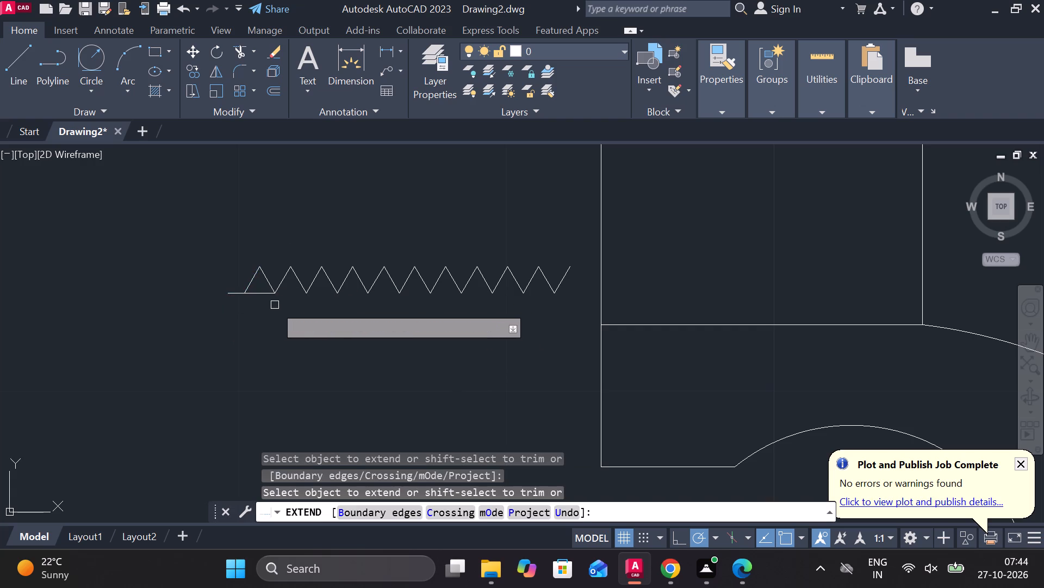
# Erase the short horizontal helper line beneath the zigzag thread copy's left end.
pyautogui.press('Escape')
pyautogui.click(260, 290)
pyautogui.write('E')
pyautogui.press('space')
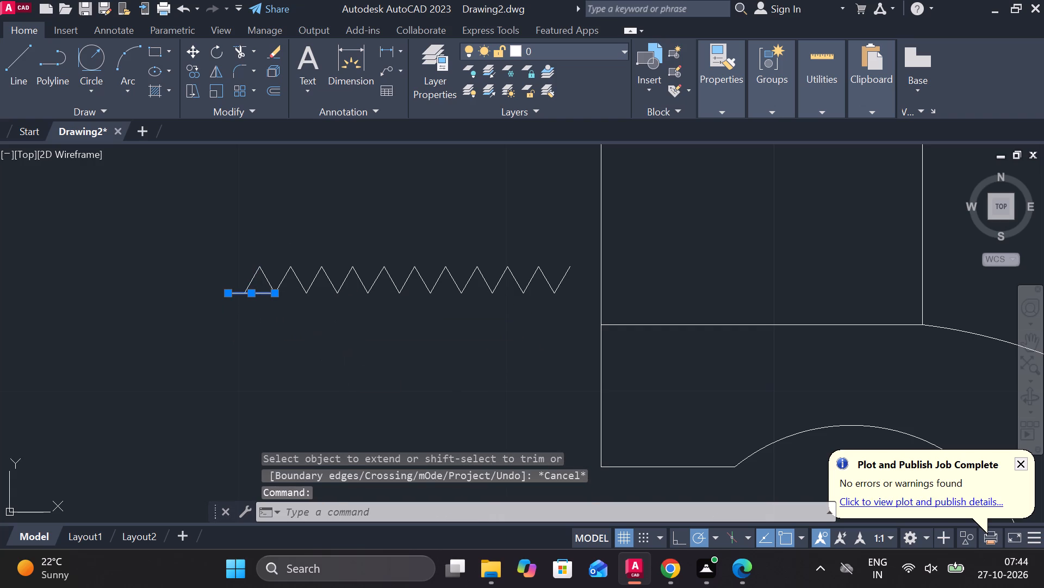
# Move the thread copy from its lower left end onto the left endpoint of the side port's lower horizontal line.
pyautogui.moveTo(186, 228); pyautogui.dragTo(270, 246)
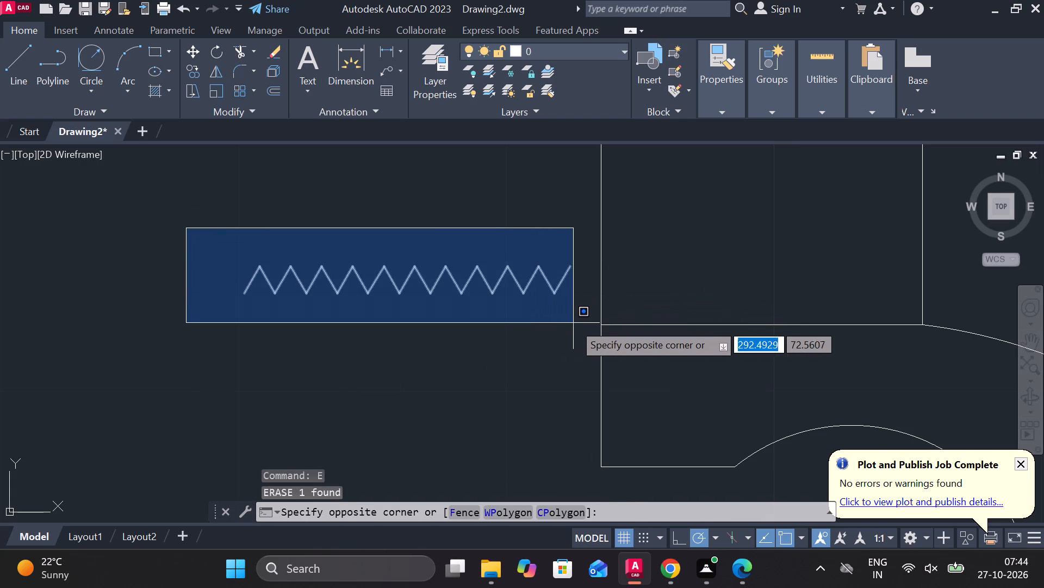
pyautogui.click(573, 323)
pyautogui.press('m')
pyautogui.press('Return')
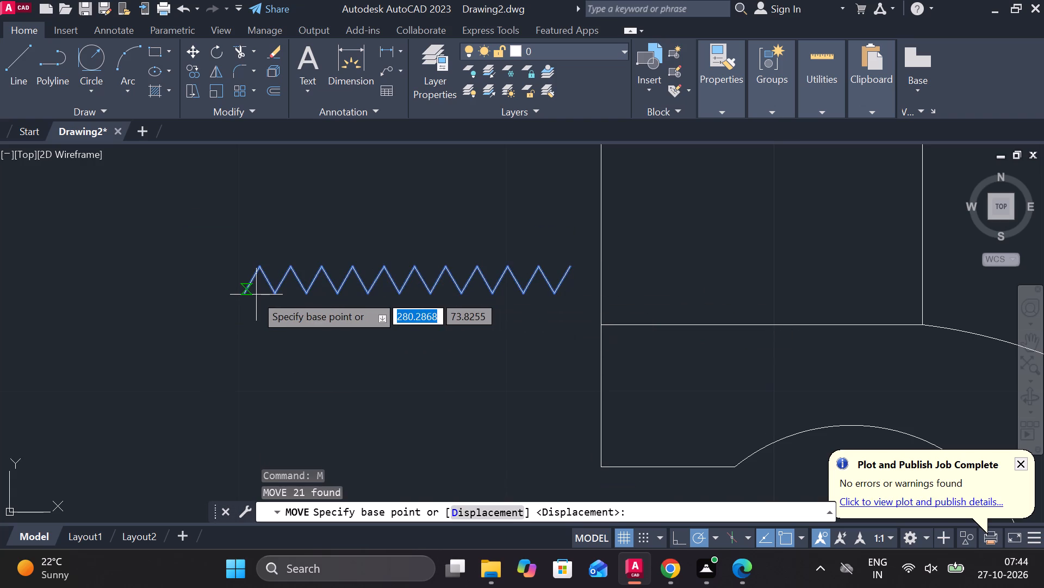
pyautogui.click(255, 295)
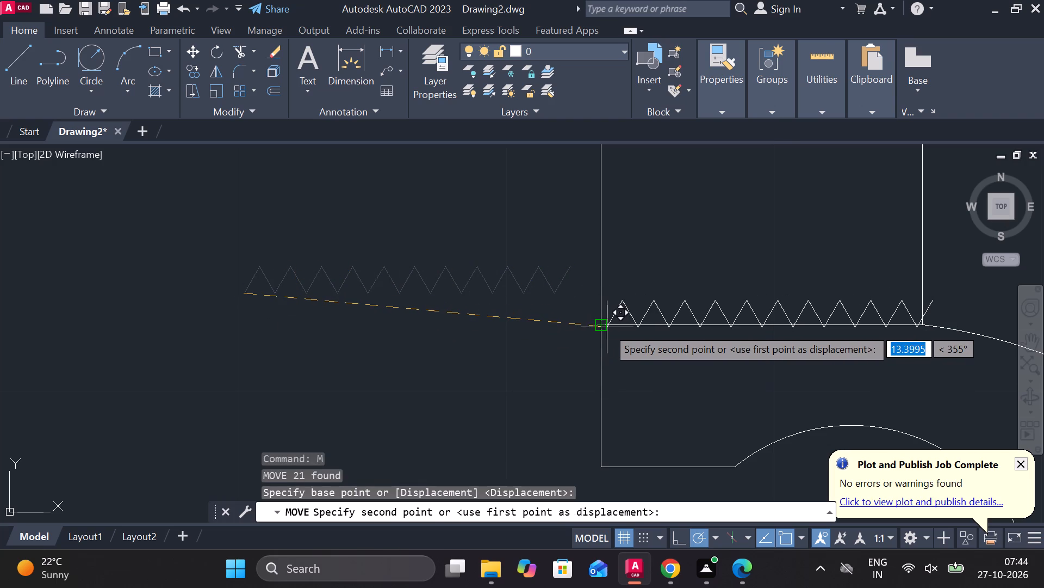
pyautogui.click(605, 326)
# Trim the moved thread's last segment where it overhangs the side port's inner vertical line.
pyautogui.moveTo(737, 326); pyautogui.dragTo(715, 326, button='middle')
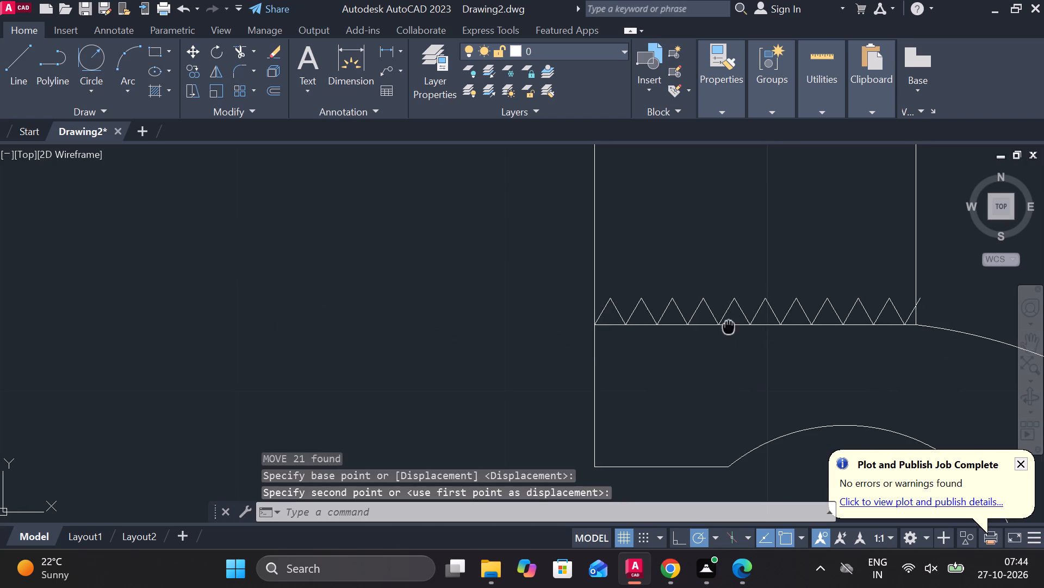
pyautogui.moveTo(715, 326); pyautogui.dragTo(615, 368, button='middle')
pyautogui.write('TR')
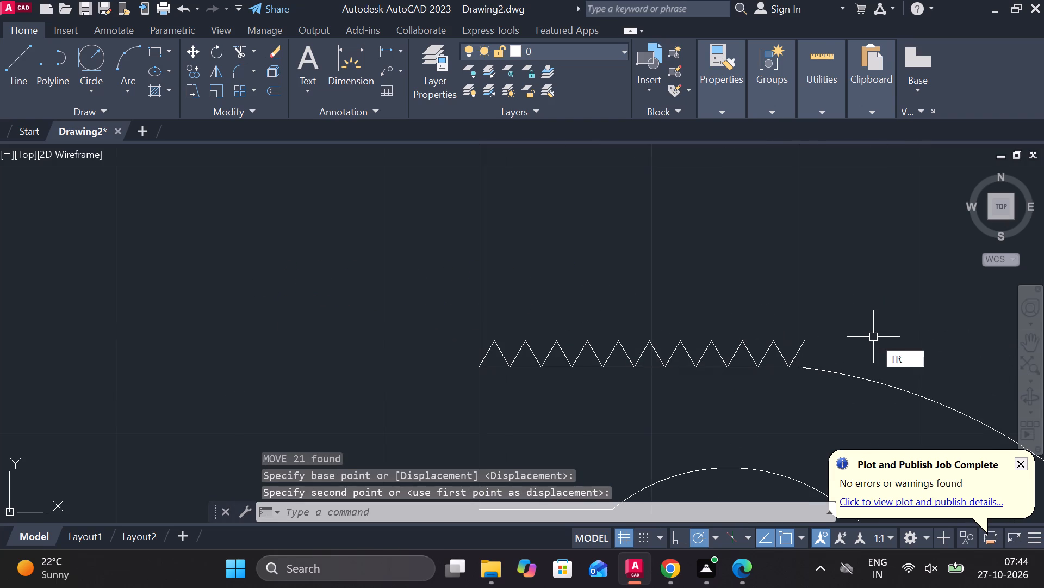
pyautogui.press('space')
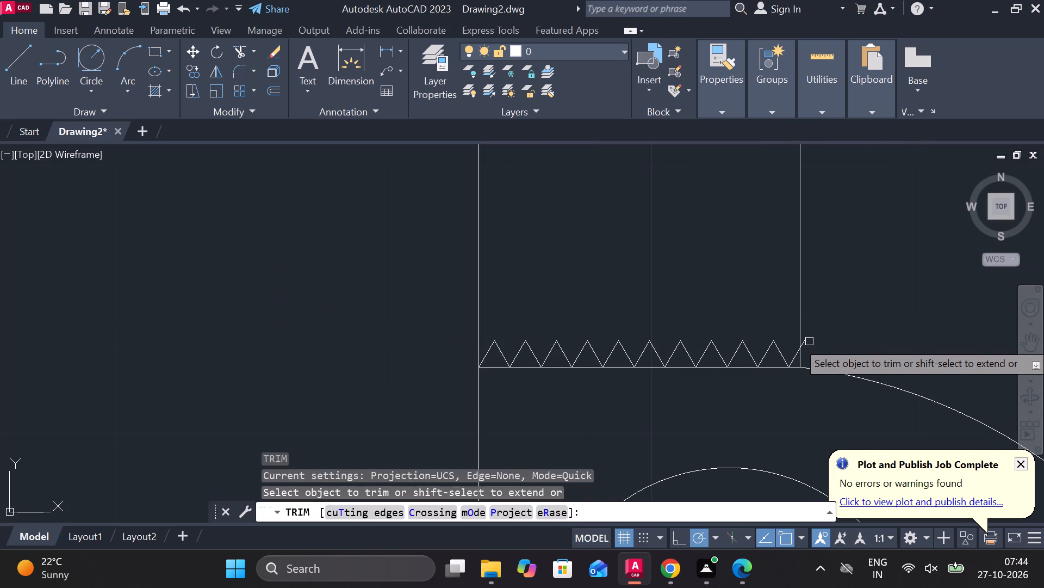
pyautogui.click(806, 343)
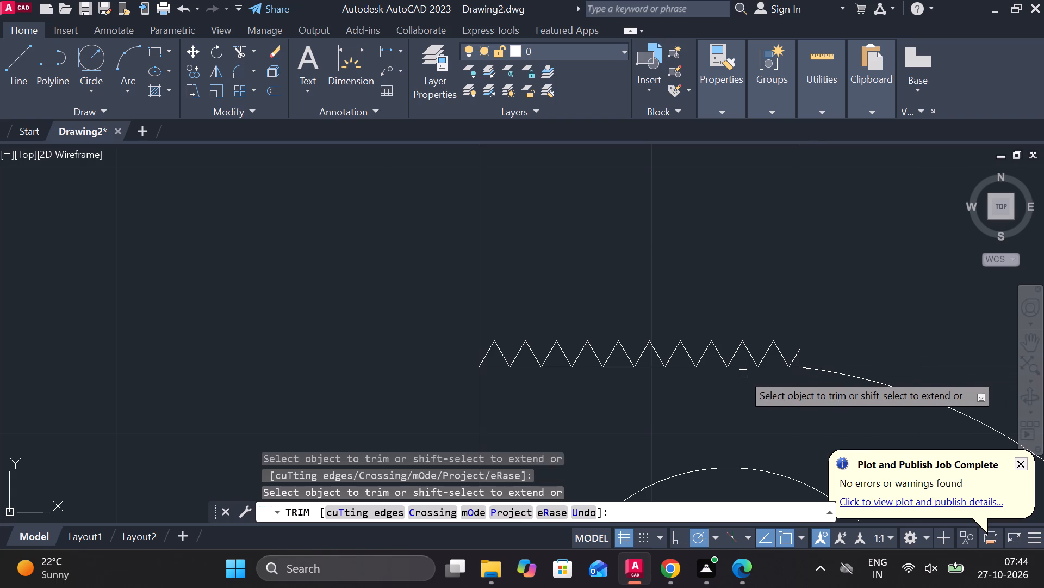
pyautogui.press('Escape')
# Erase the side port's lower horizontal line under the thread and its matching upper horizontal line.
pyautogui.click(671, 371)
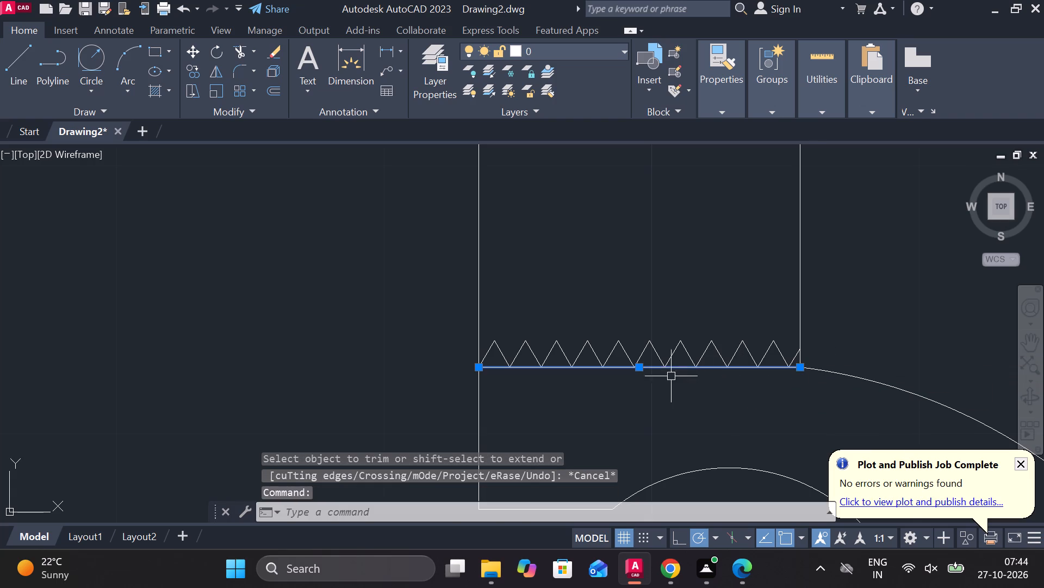
pyautogui.write('E')
pyautogui.press('space')
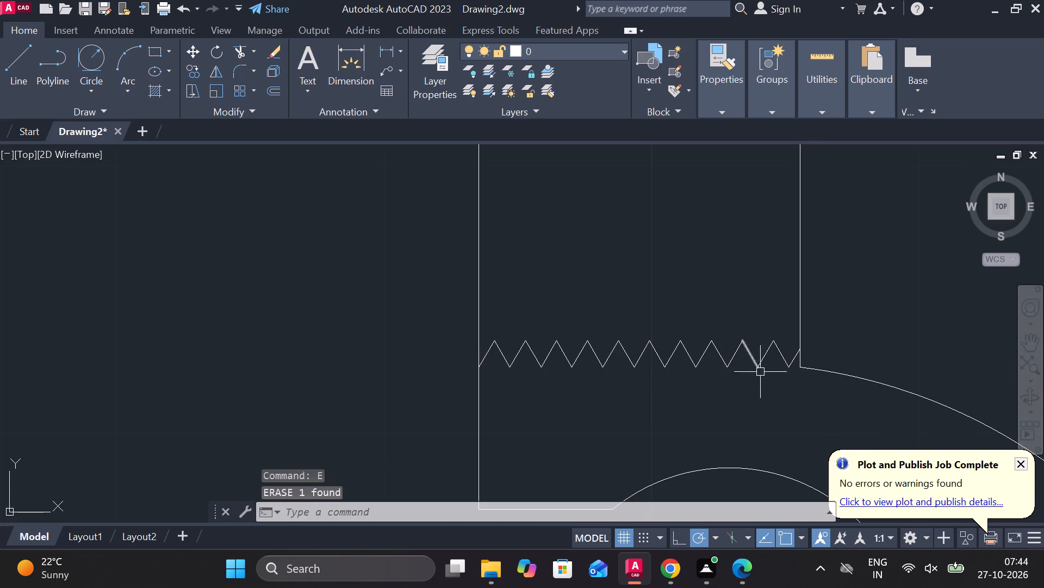
pyautogui.click(789, 366)
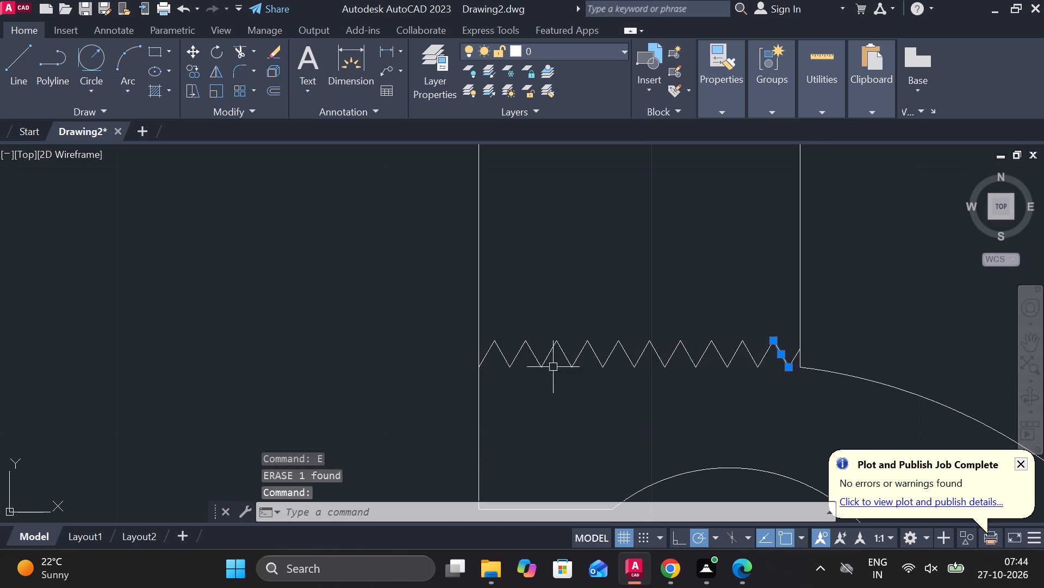
pyautogui.press('Escape')
pyautogui.scroll(-3, 577, 352)
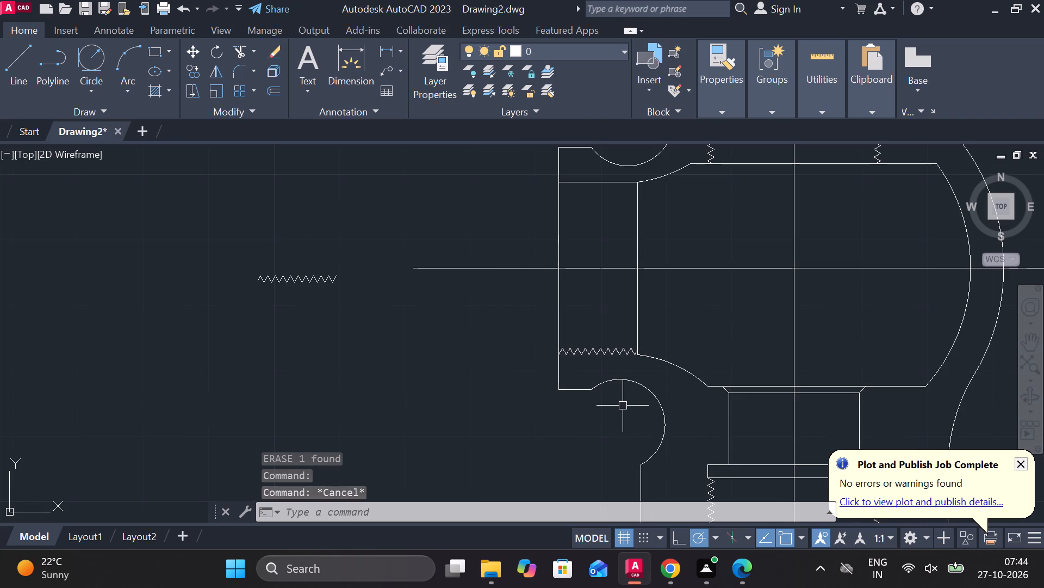
pyautogui.click(598, 184)
pyautogui.write('EV')
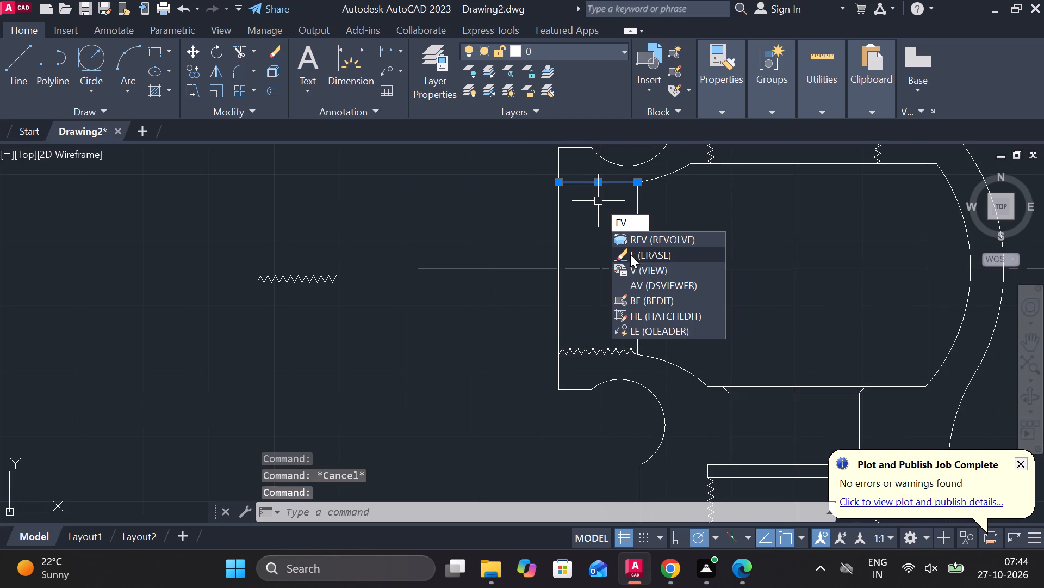
pyautogui.press('BackSpace')
pyautogui.press('Return')
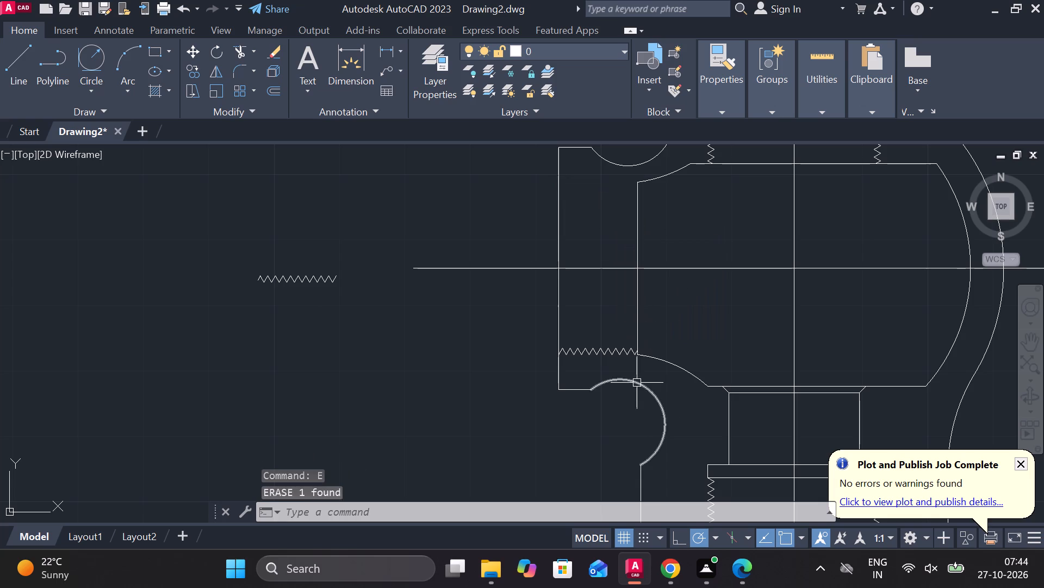
# Mirror the side port's lower zigzag thread about the horizontal centreline, keeping the original.
pyautogui.scroll(2, 599, 372)
pyautogui.scroll(3, 687, 332)
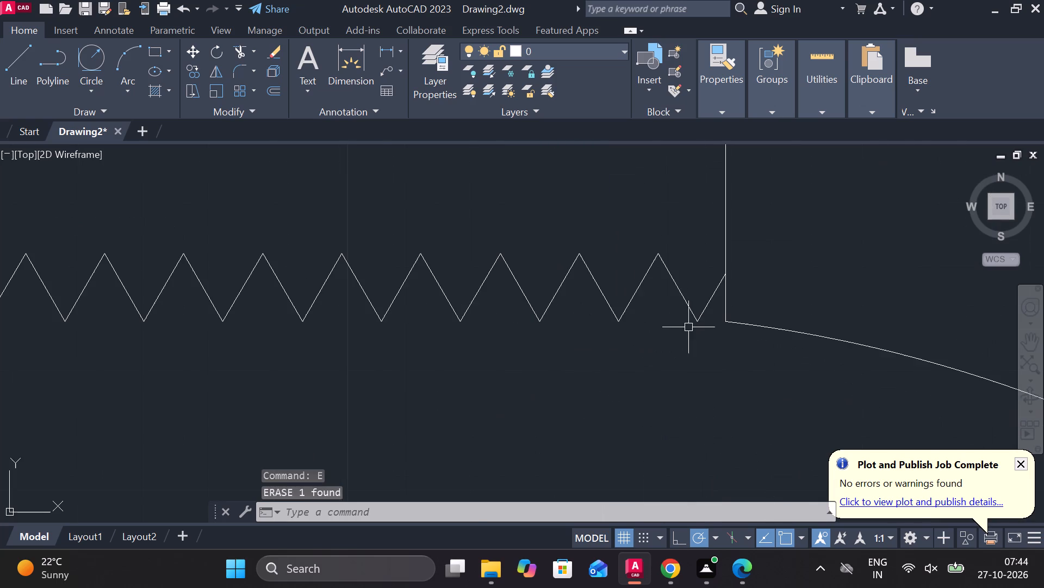
pyautogui.click(709, 320)
pyautogui.click(300, 270)
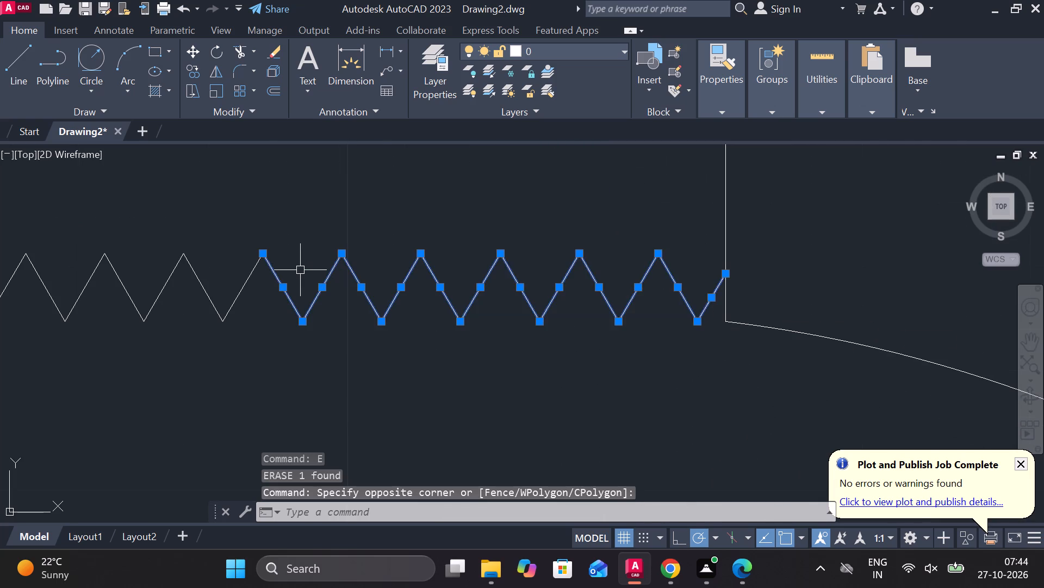
pyautogui.scroll(-2, 300, 270)
pyautogui.moveTo(303, 286); pyautogui.dragTo(606, 317, button='middle')
pyautogui.scroll(2, 581, 338)
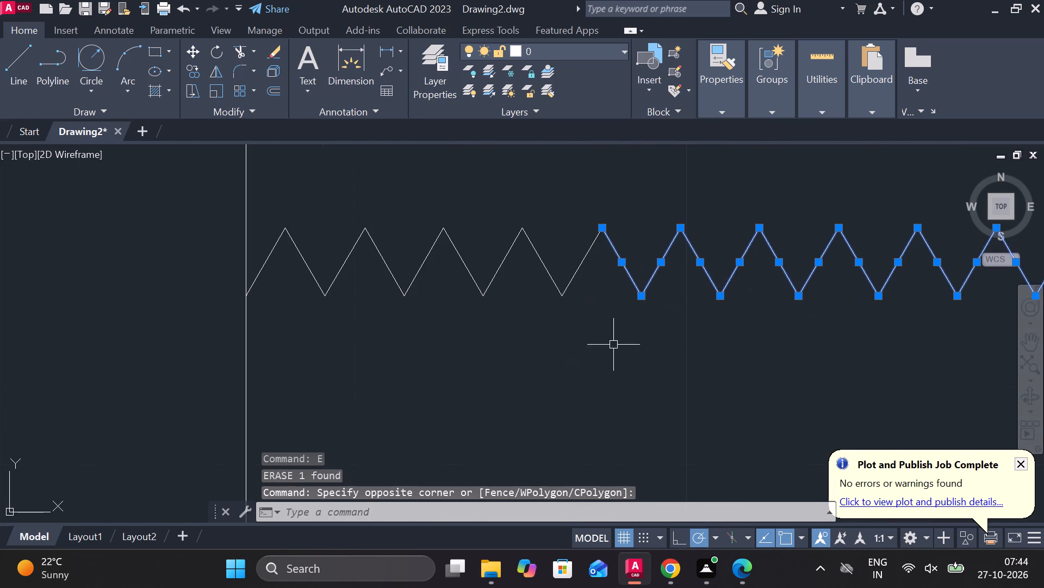
pyautogui.click(613, 324)
pyautogui.click(273, 252)
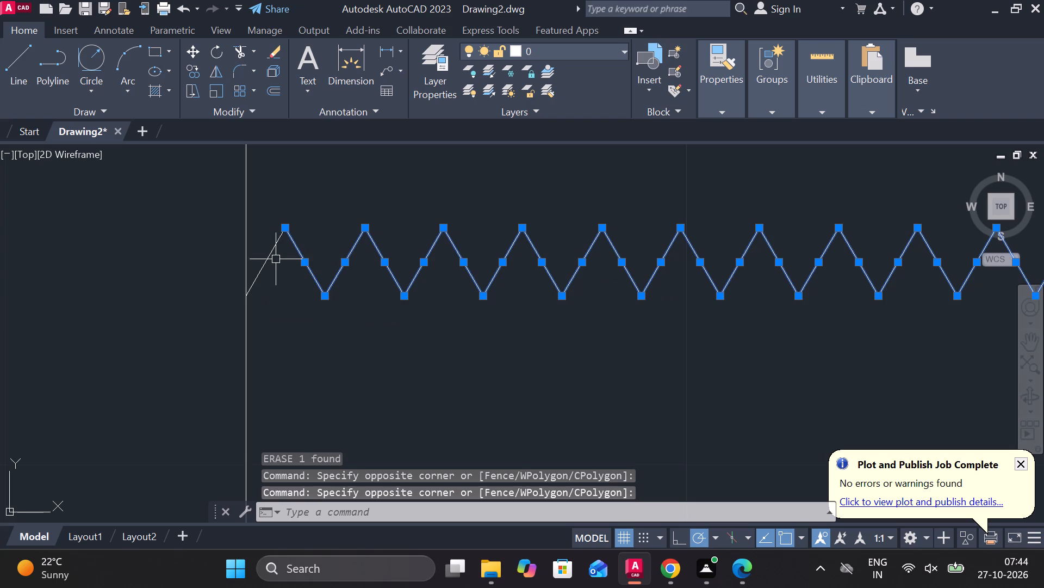
pyautogui.click(270, 259)
pyautogui.scroll(-2, 335, 275)
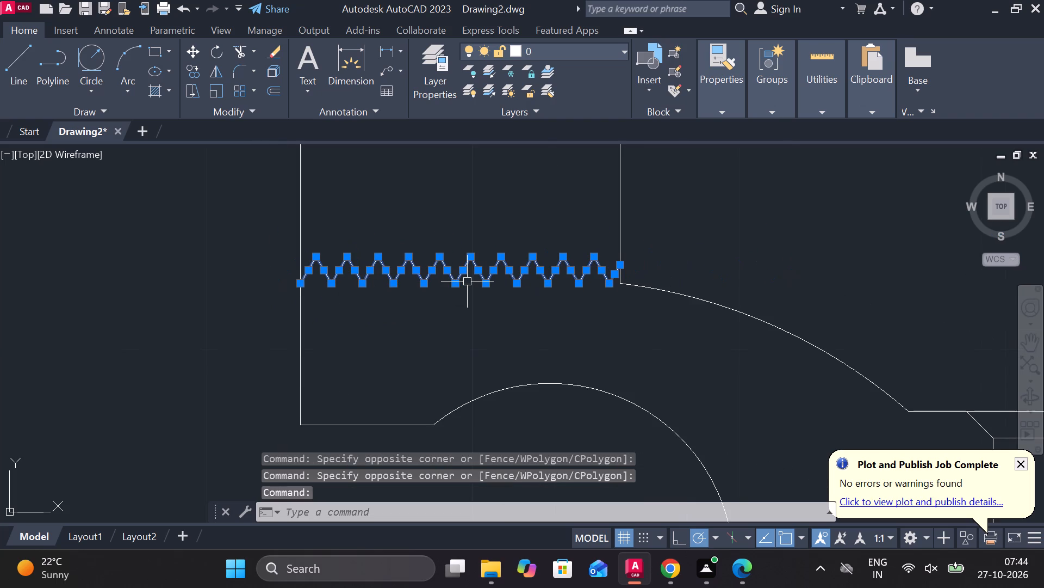
pyautogui.write('MI')
pyautogui.press('Return')
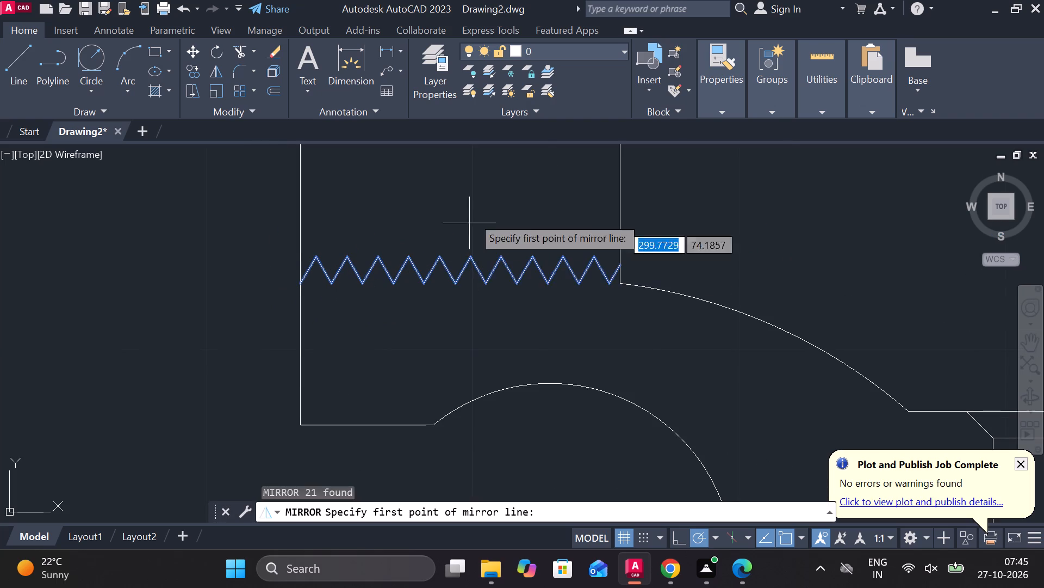
pyautogui.moveTo(481, 195); pyautogui.dragTo(514, 339, button='middle')
pyautogui.scroll(-1, 514, 339)
pyautogui.scroll(-1, 514, 280)
pyautogui.click(445, 212)
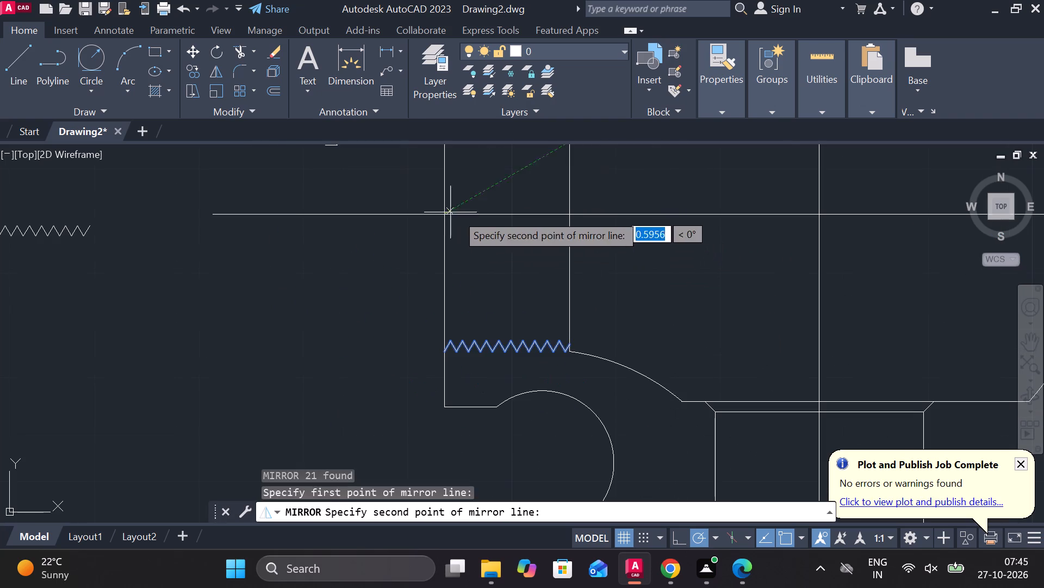
pyautogui.click(573, 211)
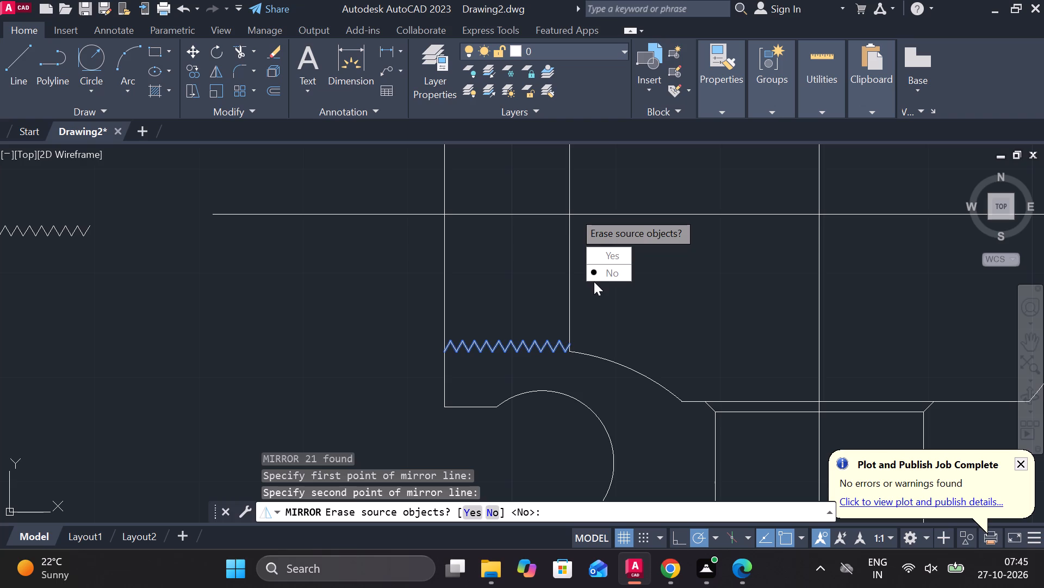
pyautogui.moveTo(596, 280); pyautogui.dragTo(573, 211)
pyautogui.scroll(-2, 576, 212)
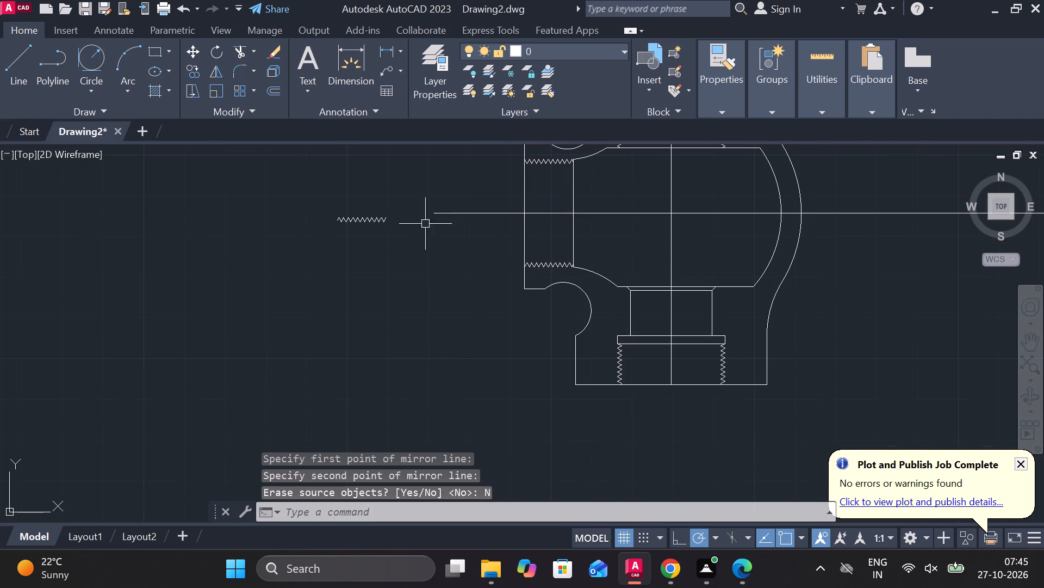
# Erase the leftover horizontal zigzag thread lying in the empty space left of the side port.
pyautogui.moveTo(400, 231); pyautogui.dragTo(345, 224)
pyautogui.click(282, 209)
pyautogui.write('E')
pyautogui.press('space')
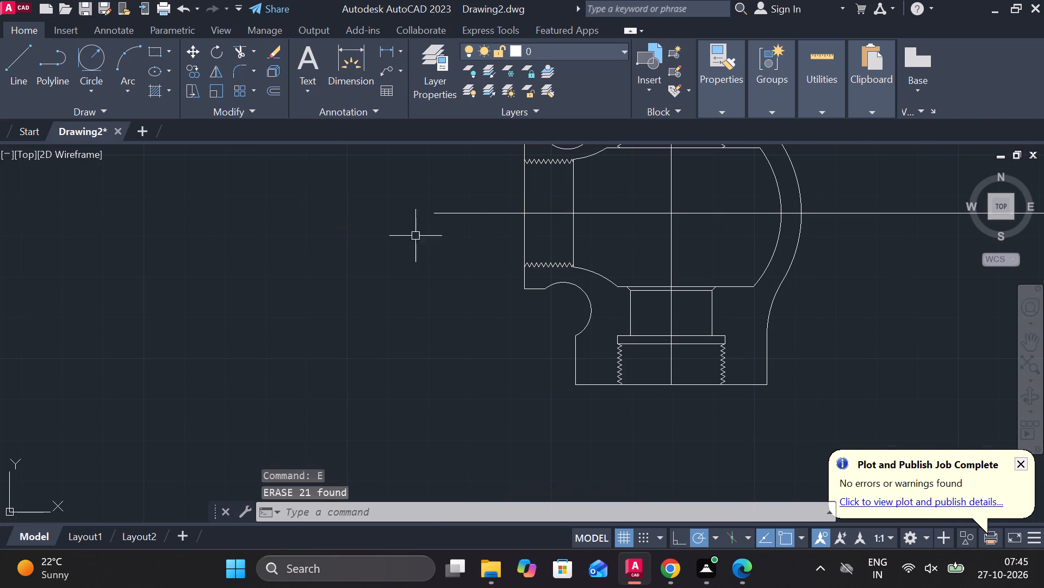
# Add a vertical linear dimension between the outer ends of the side port's two threads, placed just left of the port.
pyautogui.moveTo(784, 268); pyautogui.dragTo(631, 343, button='middle')
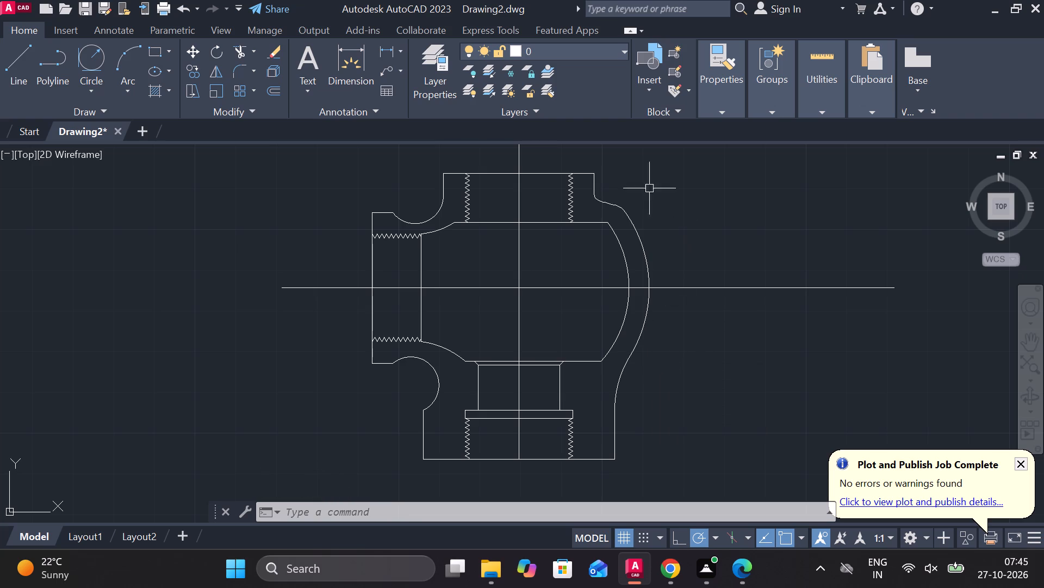
pyautogui.click(383, 52)
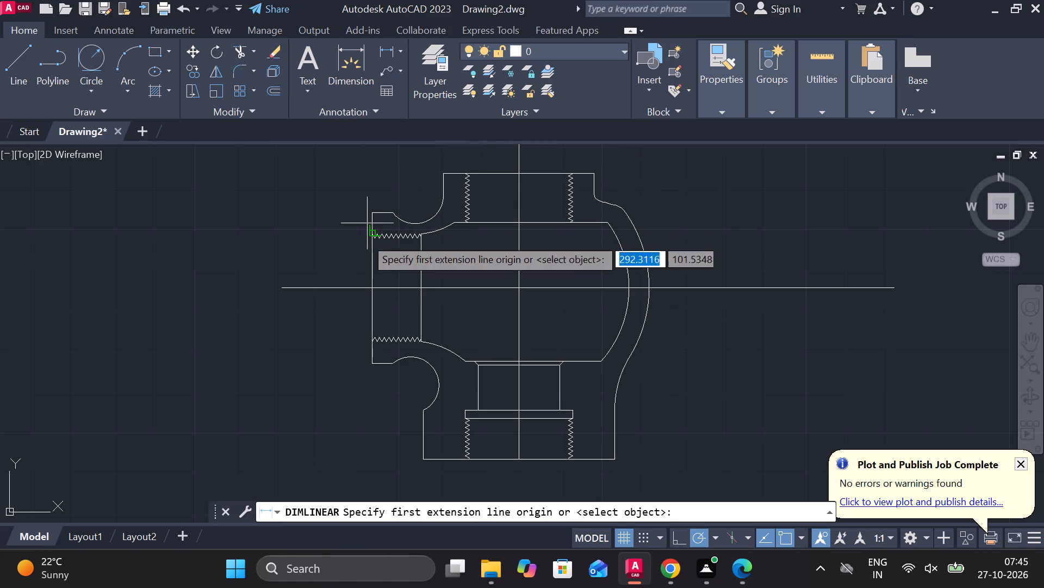
pyautogui.scroll(1, 394, 272)
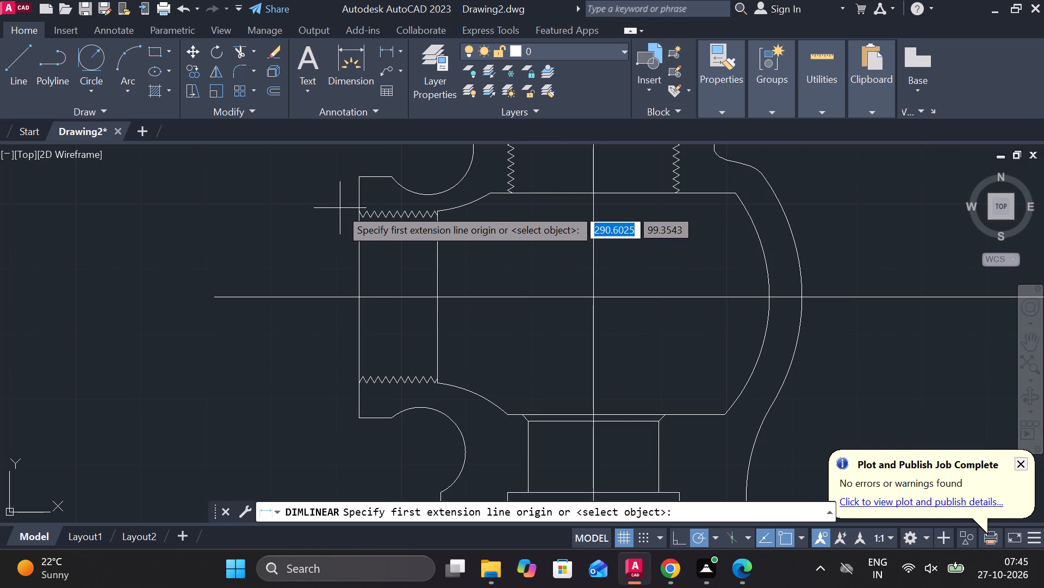
pyautogui.click(352, 213)
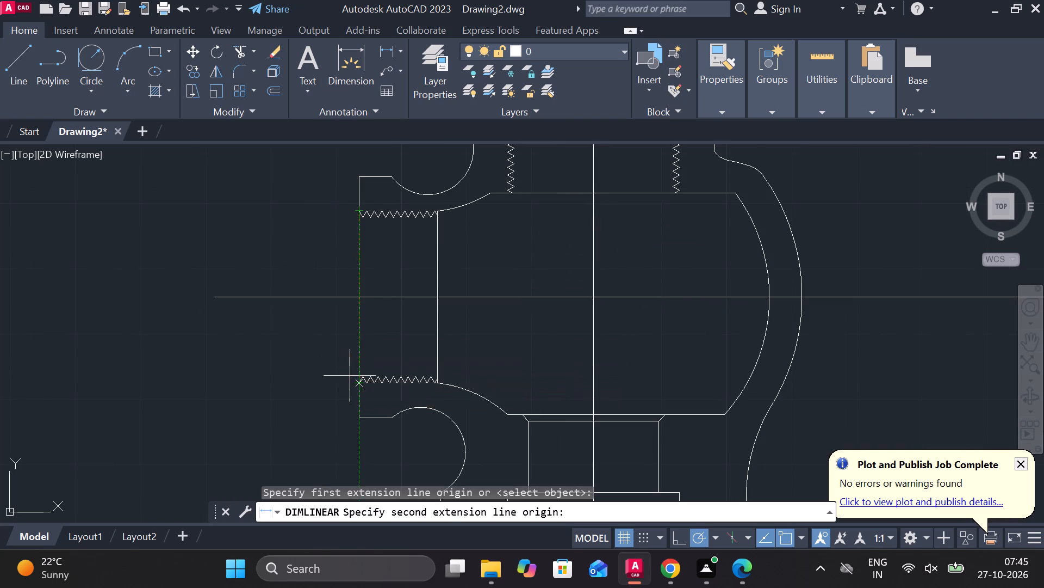
pyautogui.click(352, 382)
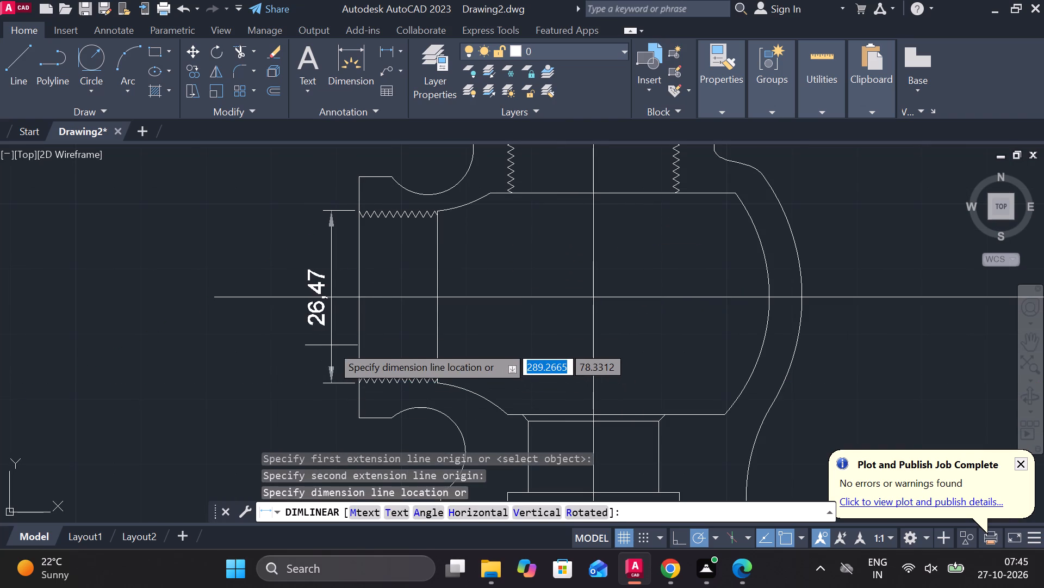
pyautogui.click(328, 345)
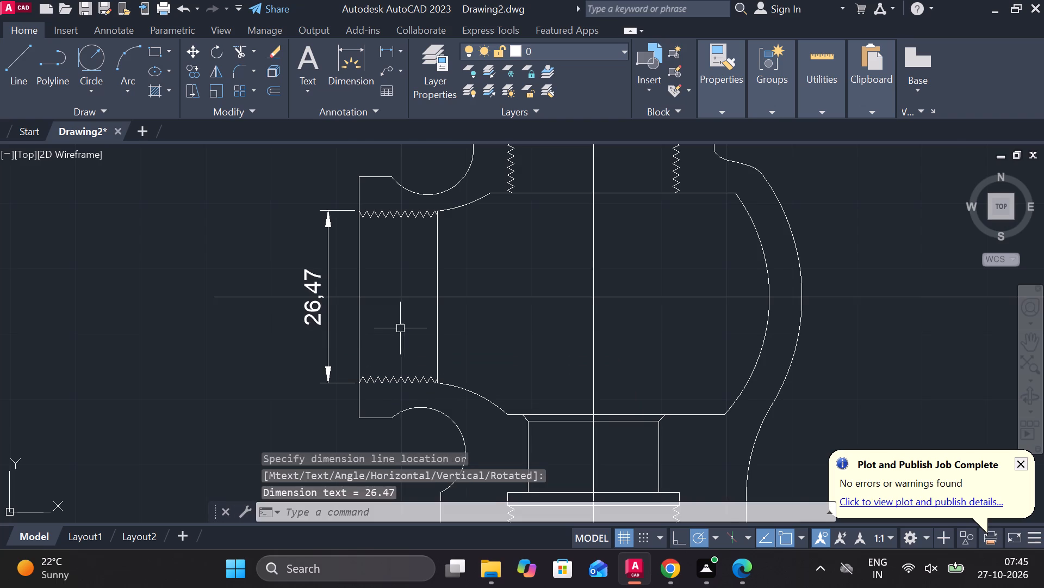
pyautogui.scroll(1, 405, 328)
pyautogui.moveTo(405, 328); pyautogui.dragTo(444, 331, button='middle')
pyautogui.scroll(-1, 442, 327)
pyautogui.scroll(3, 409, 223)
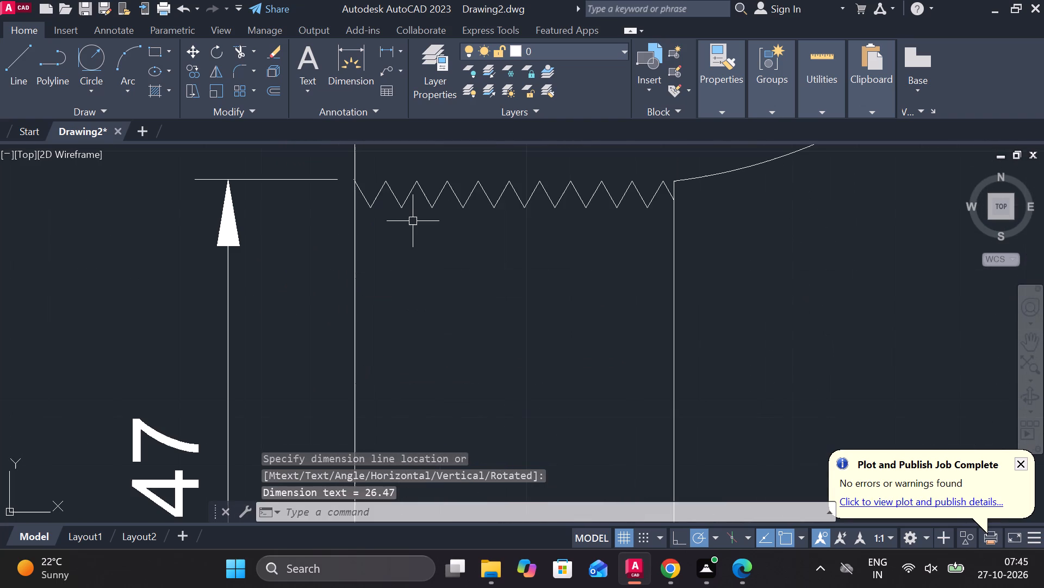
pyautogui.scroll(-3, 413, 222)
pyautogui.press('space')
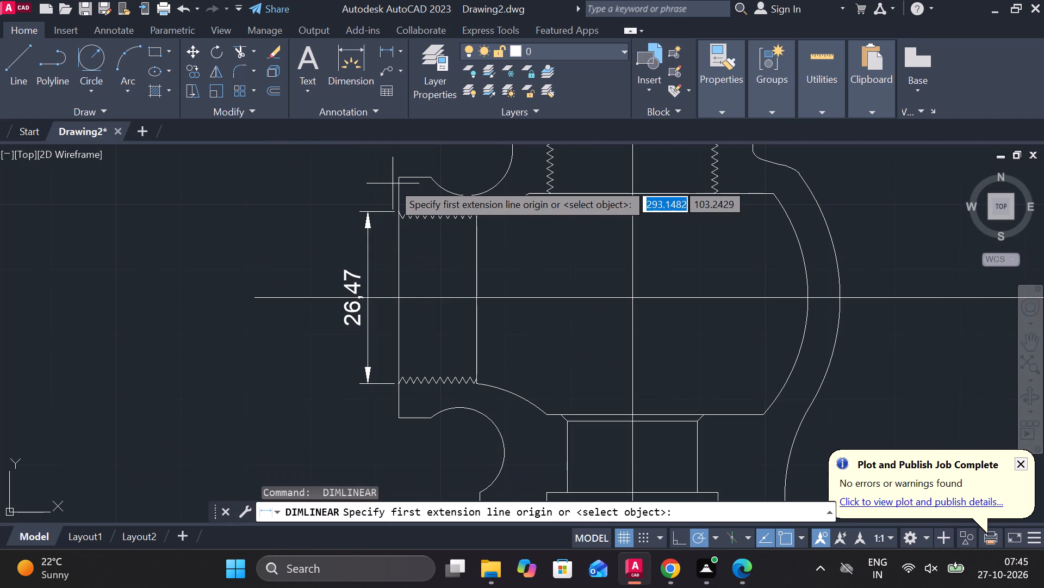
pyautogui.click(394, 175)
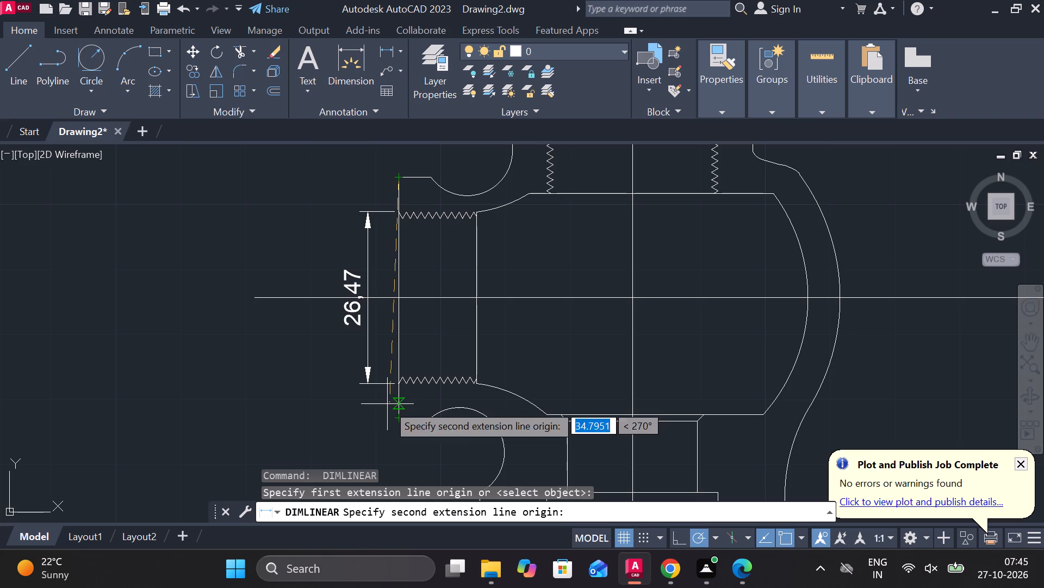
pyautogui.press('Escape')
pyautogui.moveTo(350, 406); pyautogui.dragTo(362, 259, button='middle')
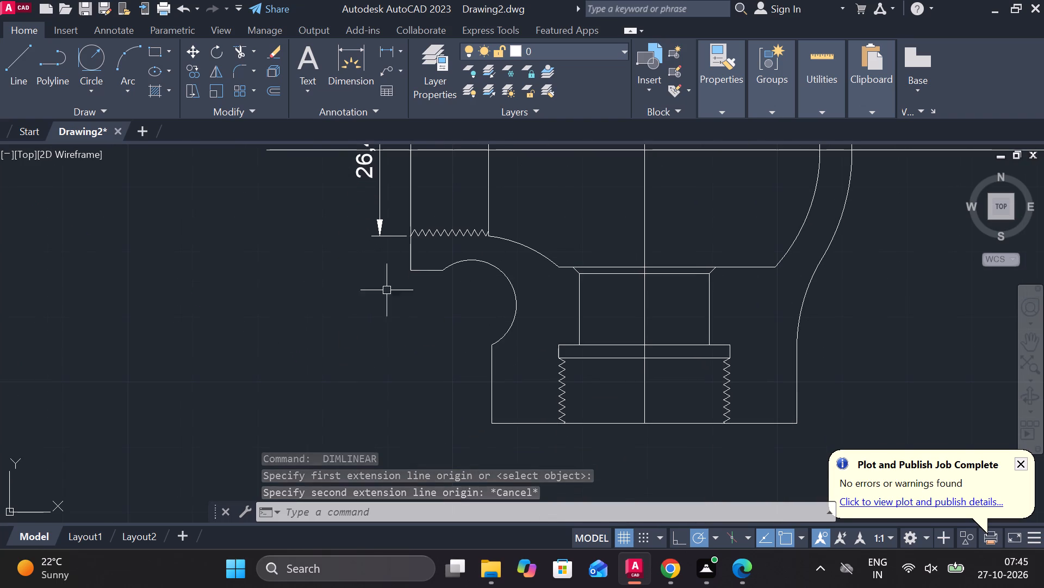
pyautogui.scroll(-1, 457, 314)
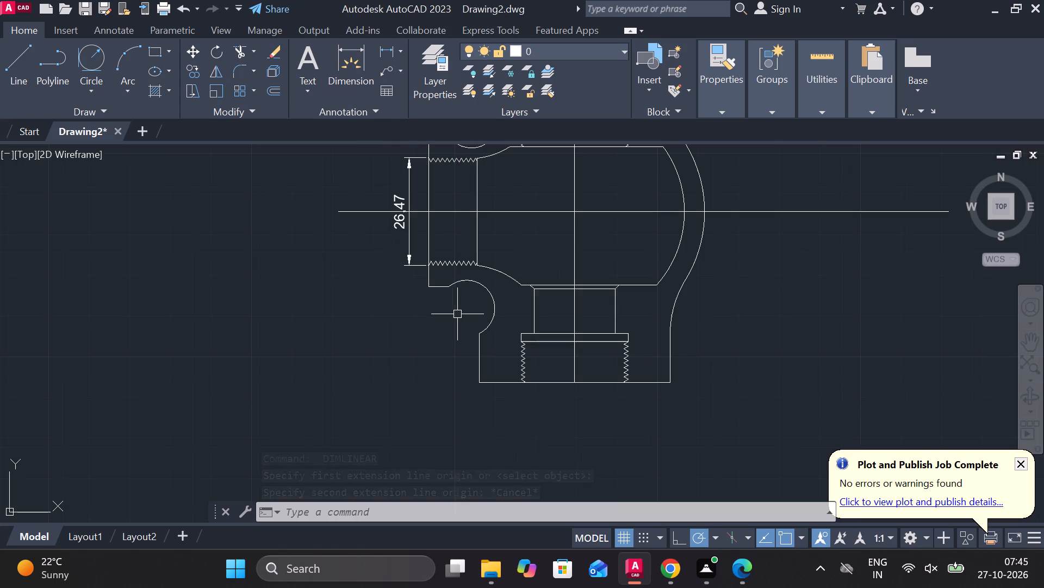
# Erase the two arcs joining the side port to the upper and lower ports, plus the side port's short horizontal edges.
pyautogui.moveTo(435, 307); pyautogui.dragTo(423, 380, button='middle')
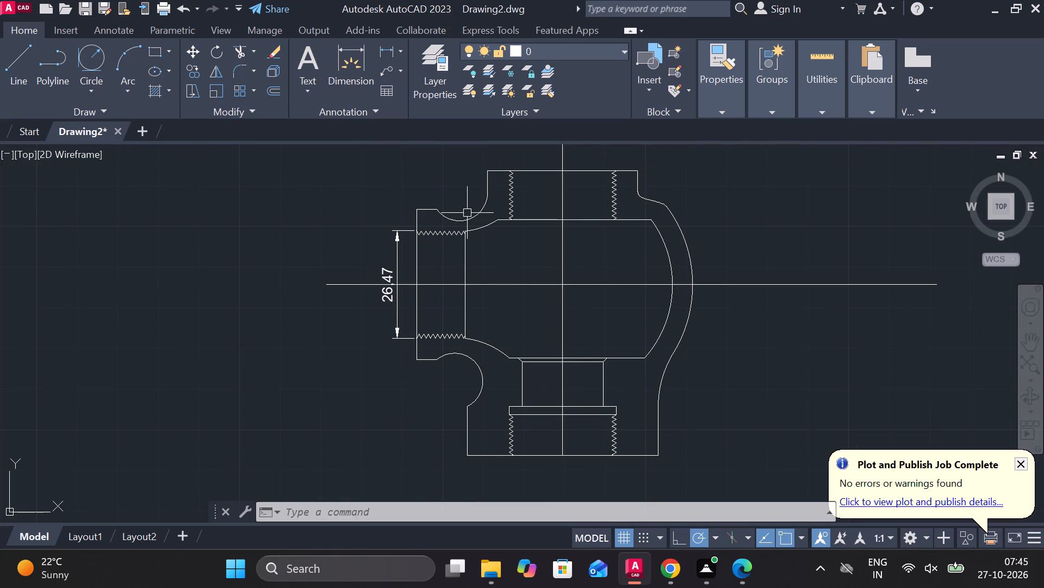
pyautogui.click(476, 213)
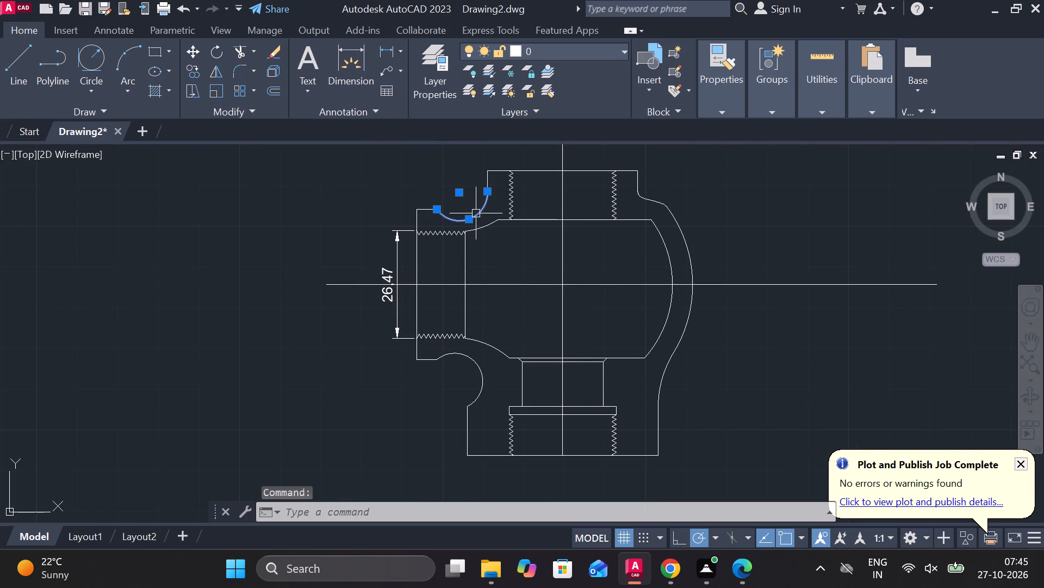
pyautogui.click(473, 367)
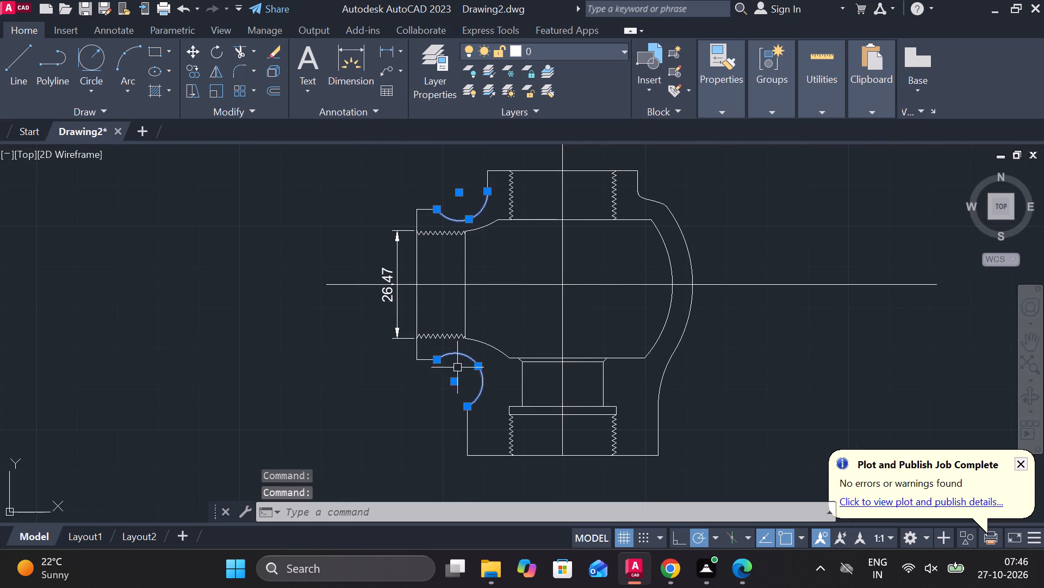
pyautogui.click(430, 361)
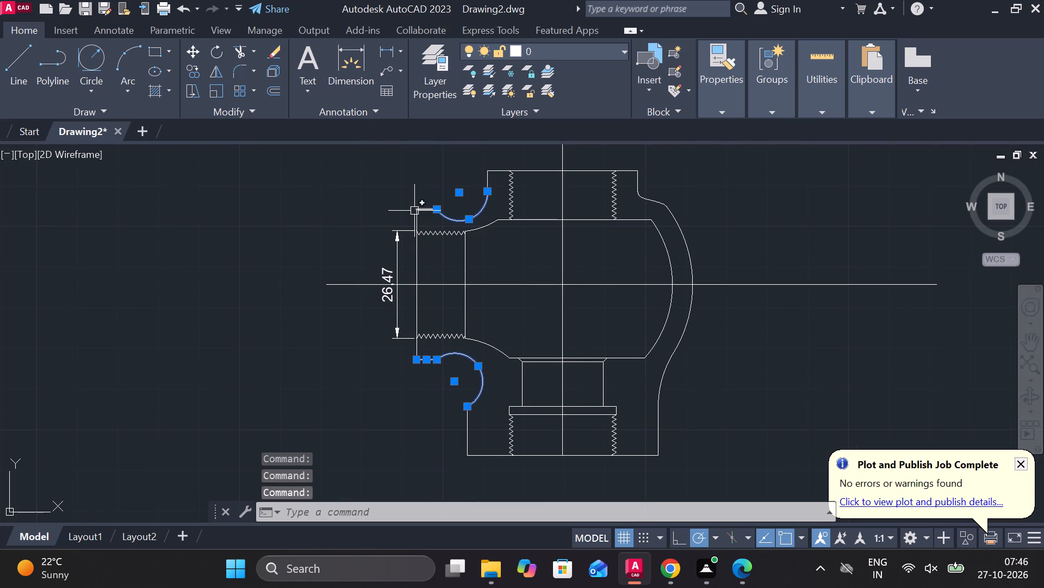
pyautogui.click(419, 210)
pyautogui.write('E')
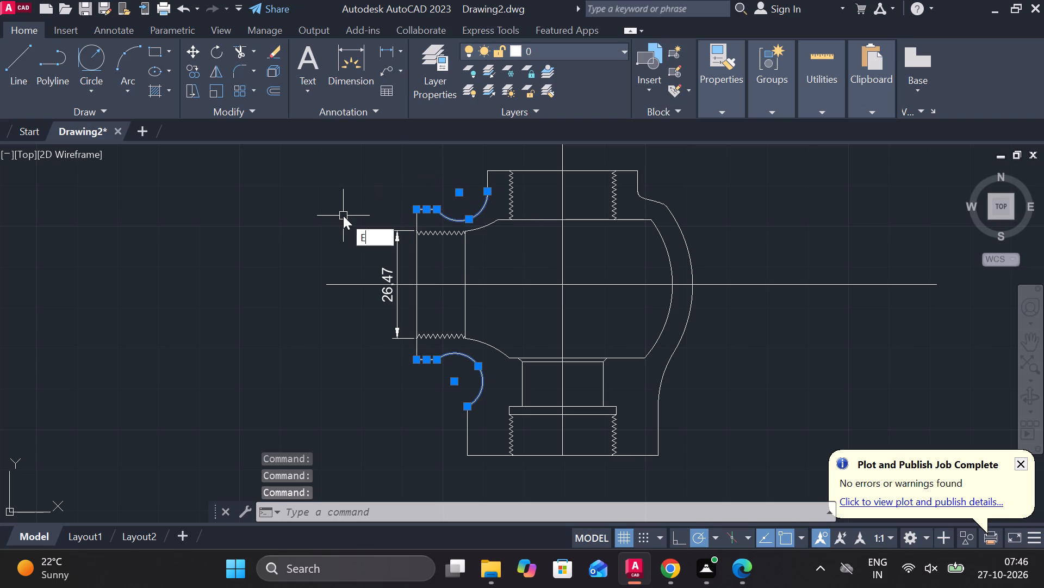
pyautogui.press('space')
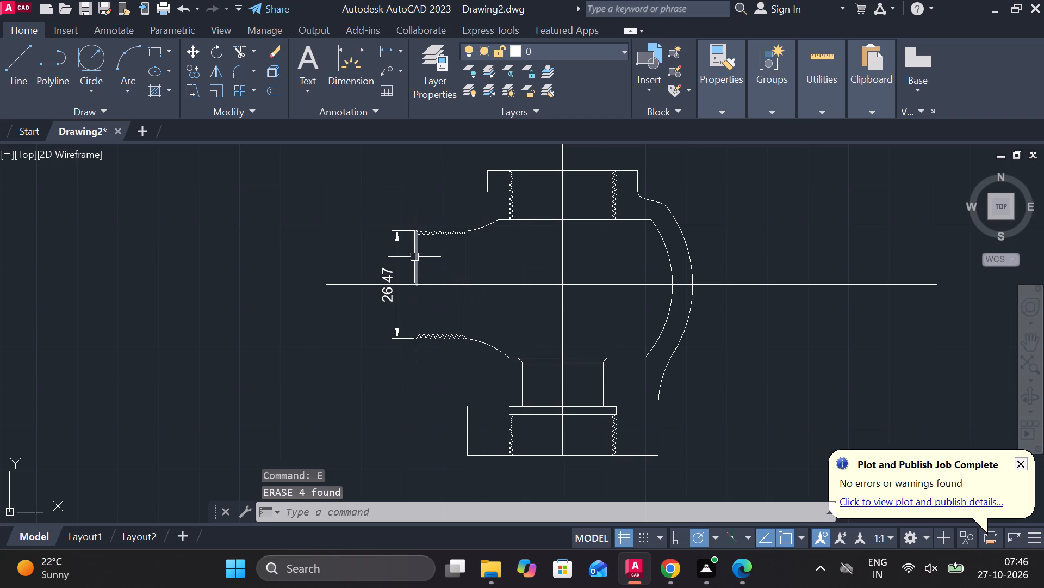
# Erase the full-height vertical line at the side port's outer face.
pyautogui.click(417, 249)
pyautogui.press('Escape')
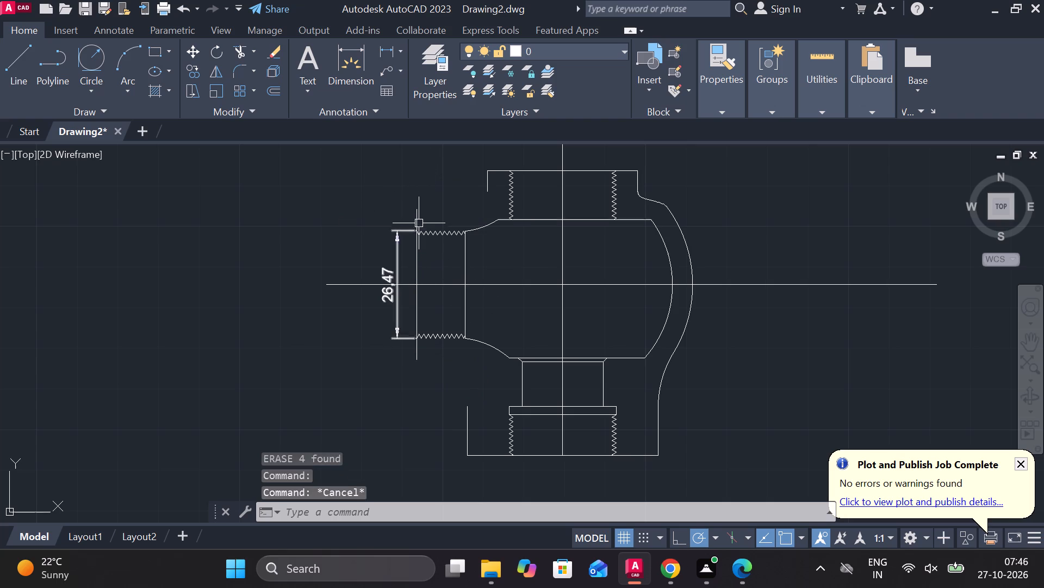
pyautogui.click(419, 220)
pyautogui.write('E')
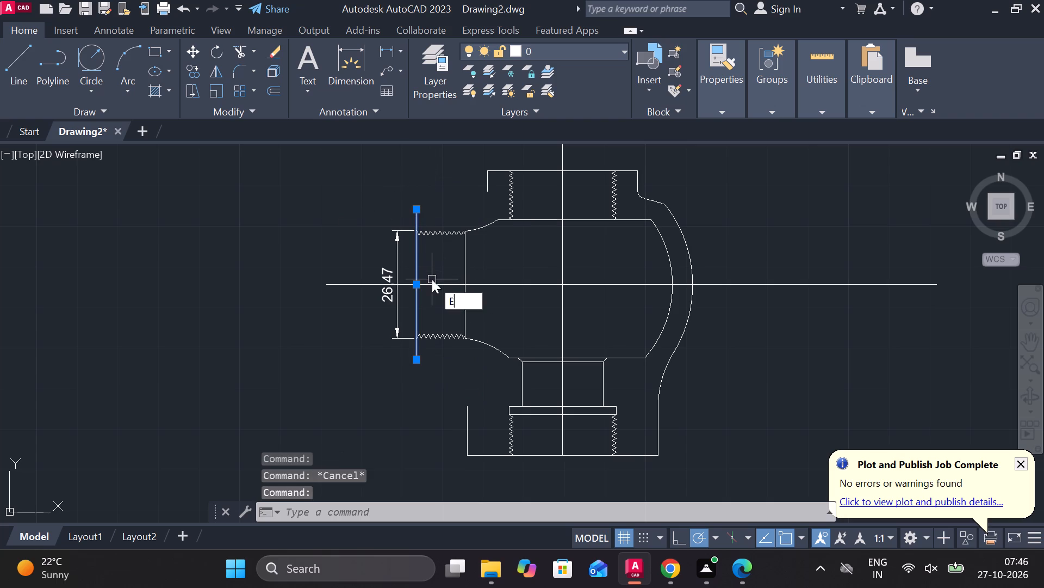
pyautogui.press('space')
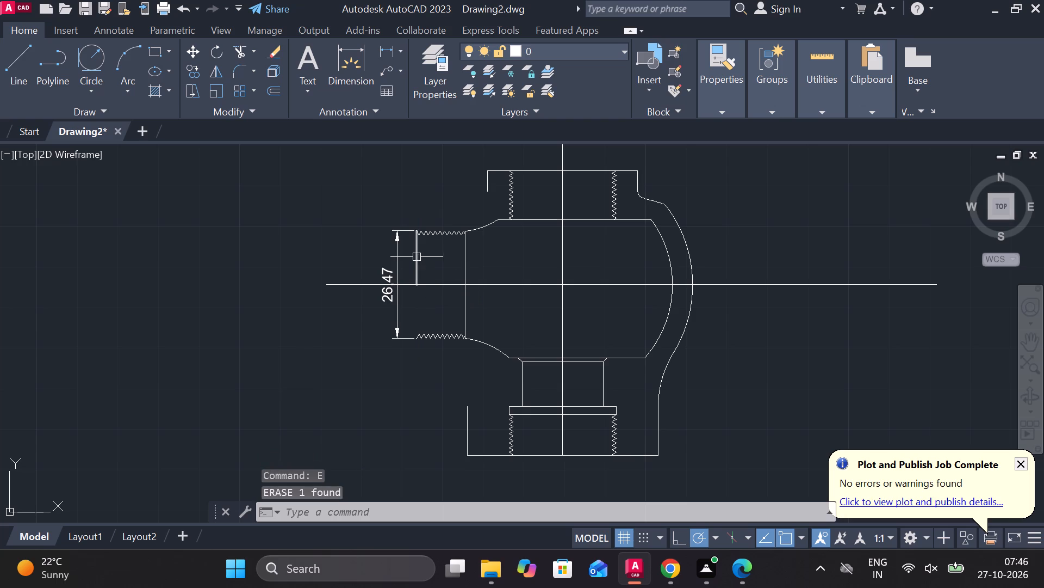
# Draw the side port's lower outline from the horizontal centreline at its outer face: 21 units down, then 5 units right.
pyautogui.press('l')
pyautogui.press('Return')
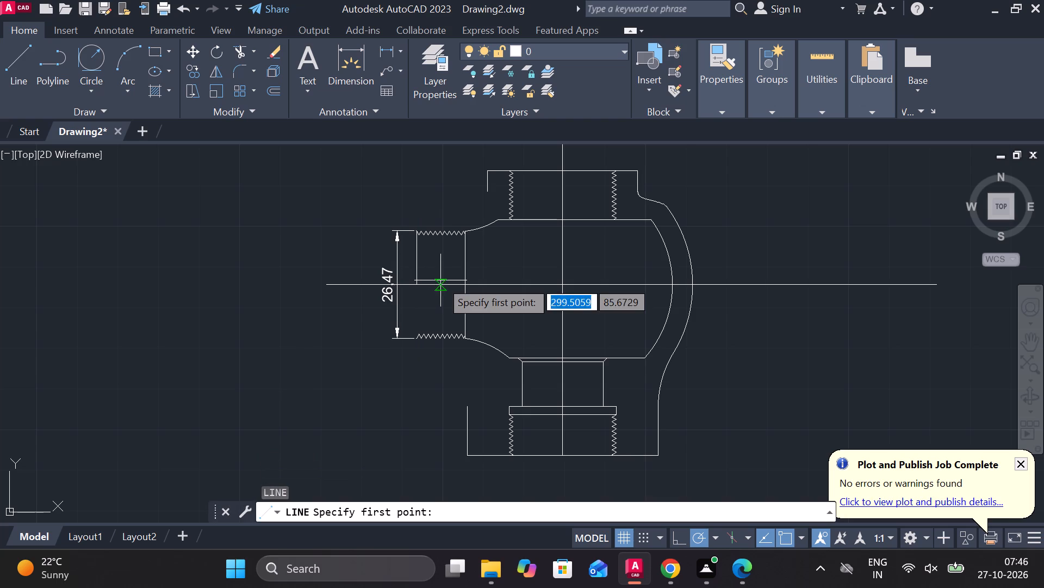
pyautogui.click(421, 289)
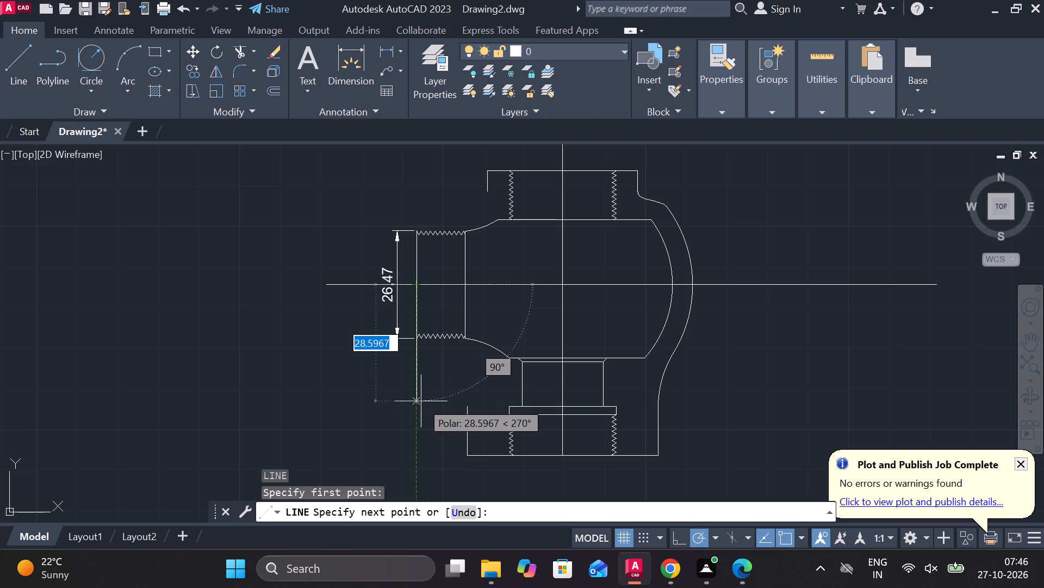
pyautogui.write('21')
pyautogui.press('space')
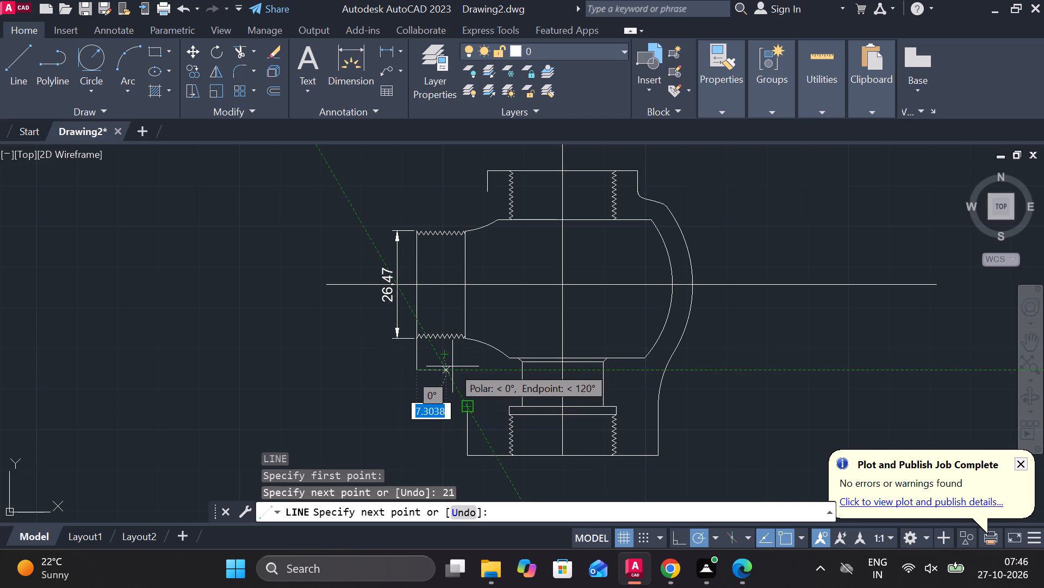
pyautogui.write('5')
pyautogui.press('space')
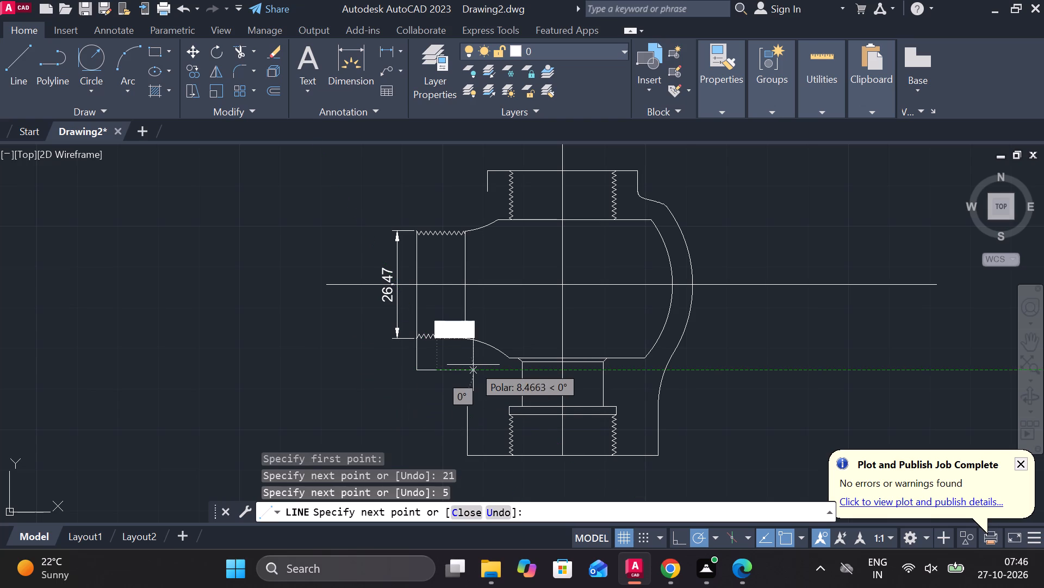
pyautogui.press('Escape')
# Erase the remaining short vertical line at the side port's outer face above the horizontal centreline.
pyautogui.click(419, 265)
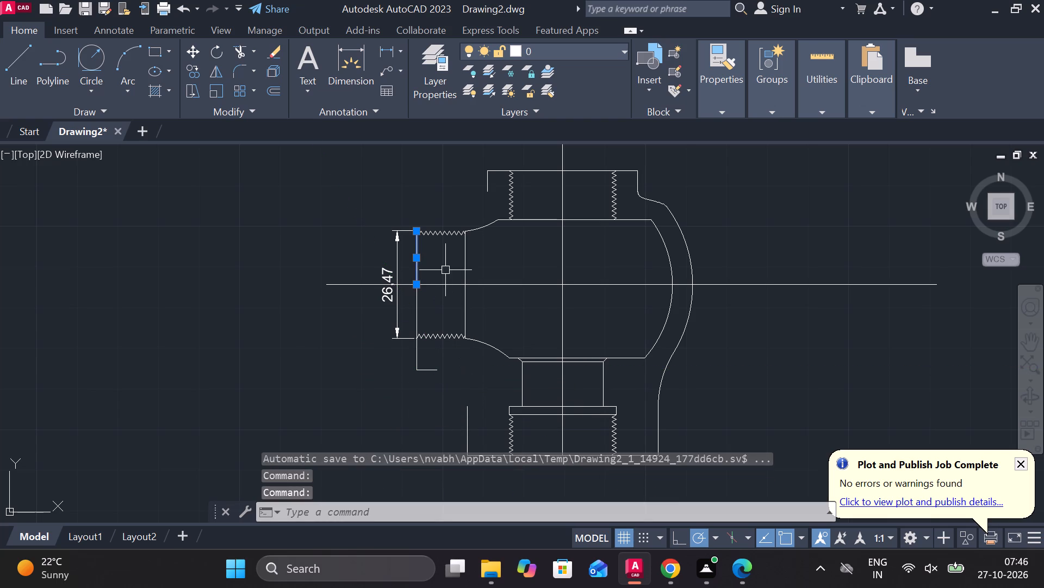
pyautogui.write('E')
pyautogui.press('space')
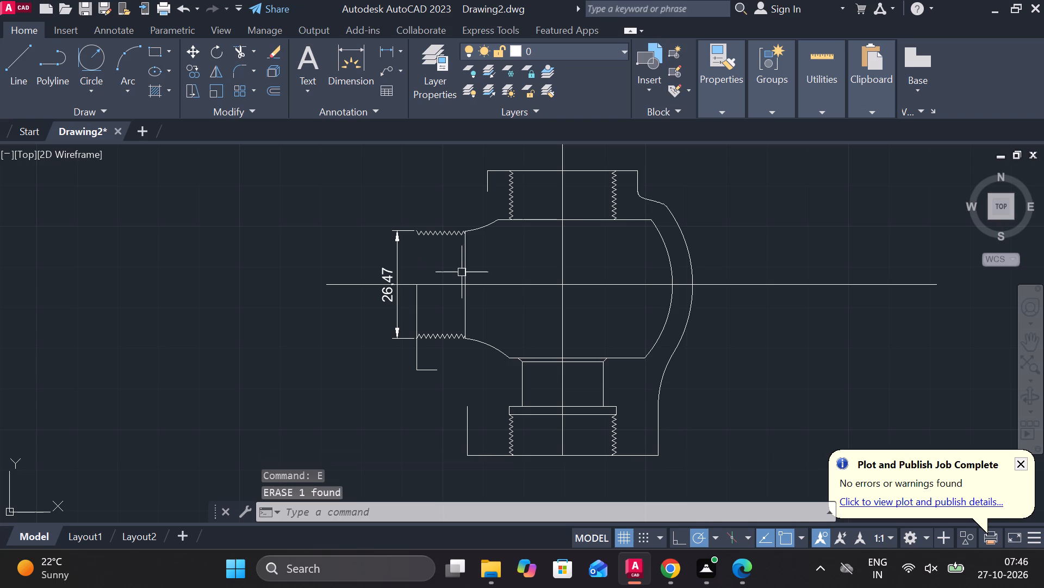
# Draw the side port's upper outline from the horizontal centreline at its outer face: 21 units up, then 5 units right.
pyautogui.press('l')
pyautogui.press('Return')
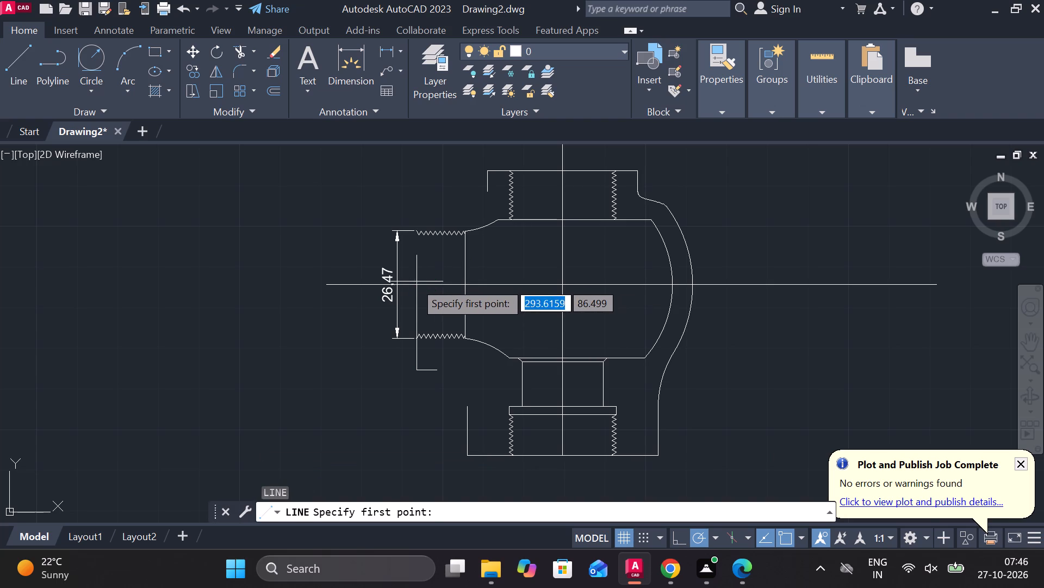
pyautogui.click(412, 281)
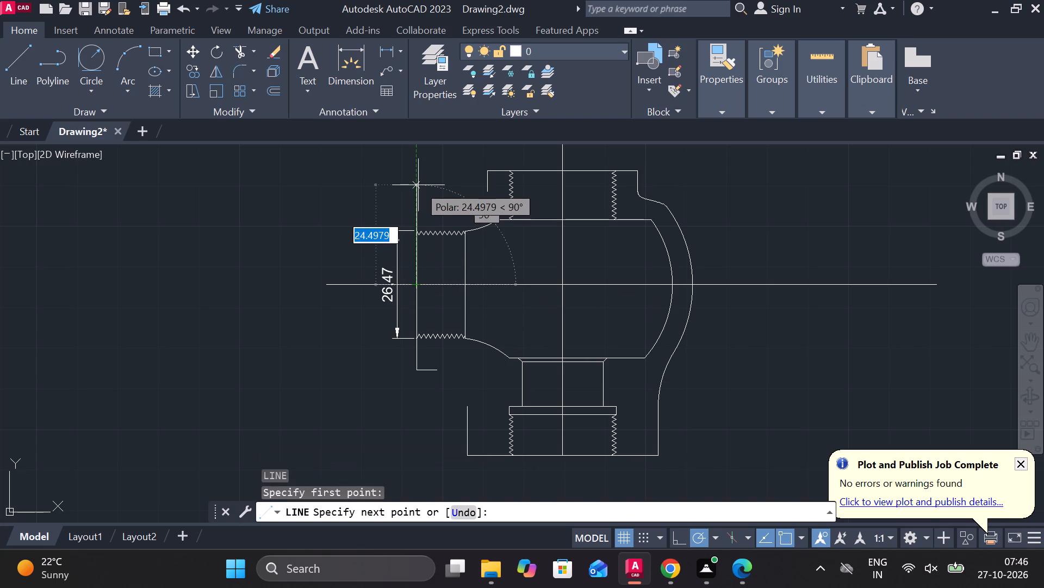
pyautogui.write('21')
pyautogui.press('space')
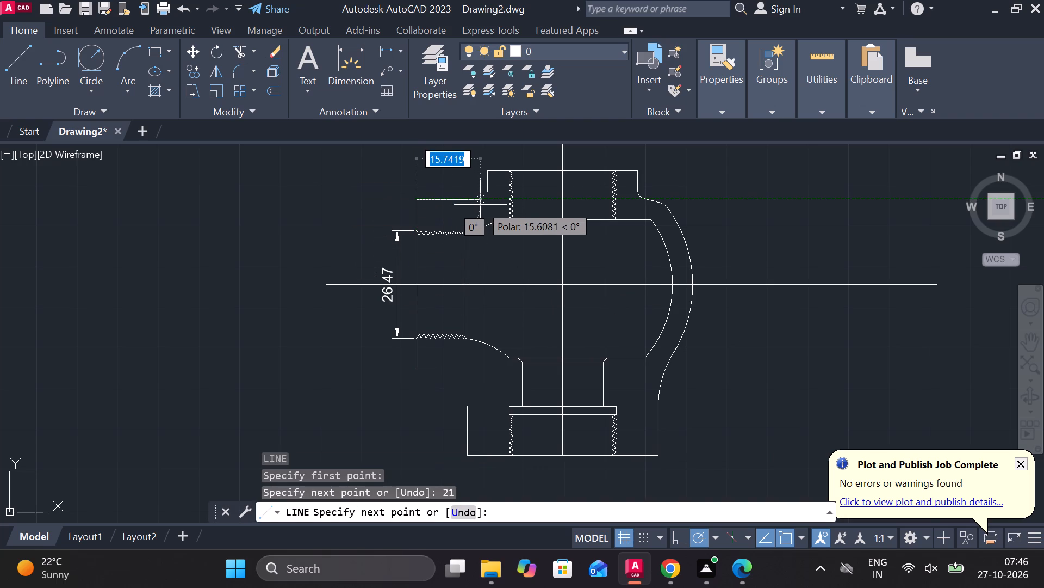
pyautogui.write('5')
pyautogui.press('space')
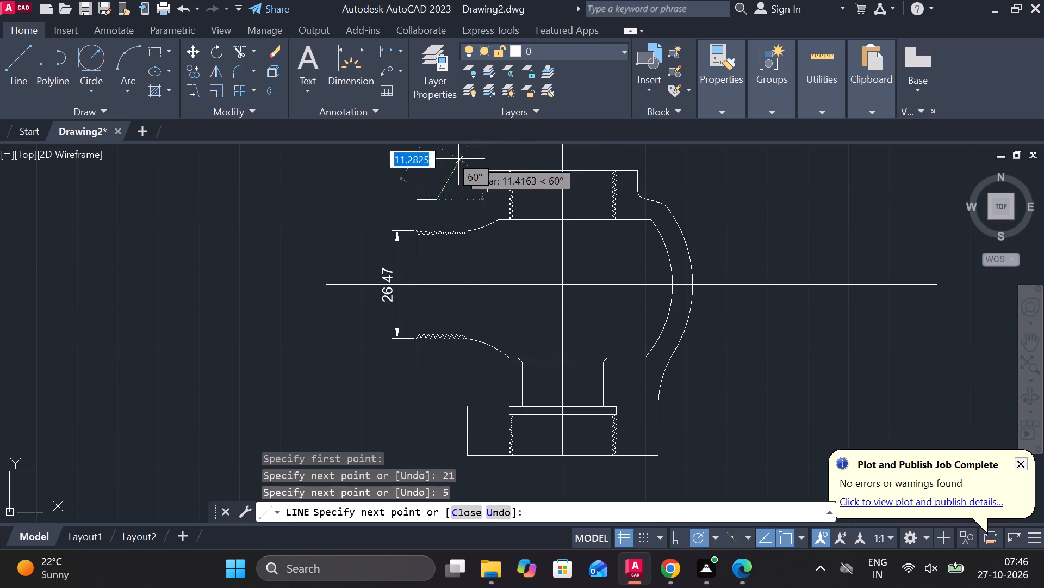
pyautogui.press('Escape')
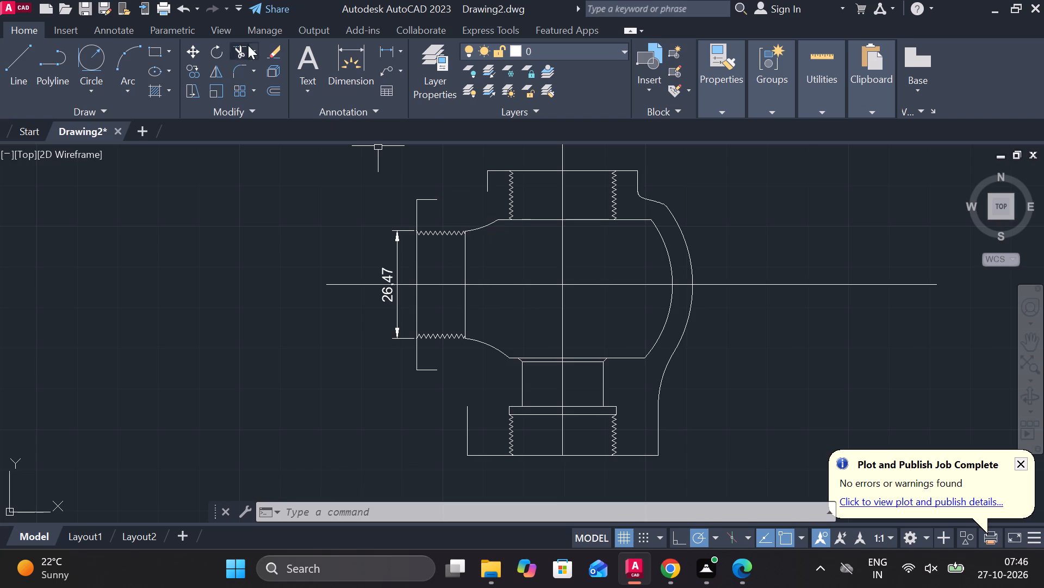
# Draw a three-point arc from the side port's upper 5-unit edge through the lower end of the top port's left edge, ending at that edge's midpoint.
pyautogui.click(127, 49)
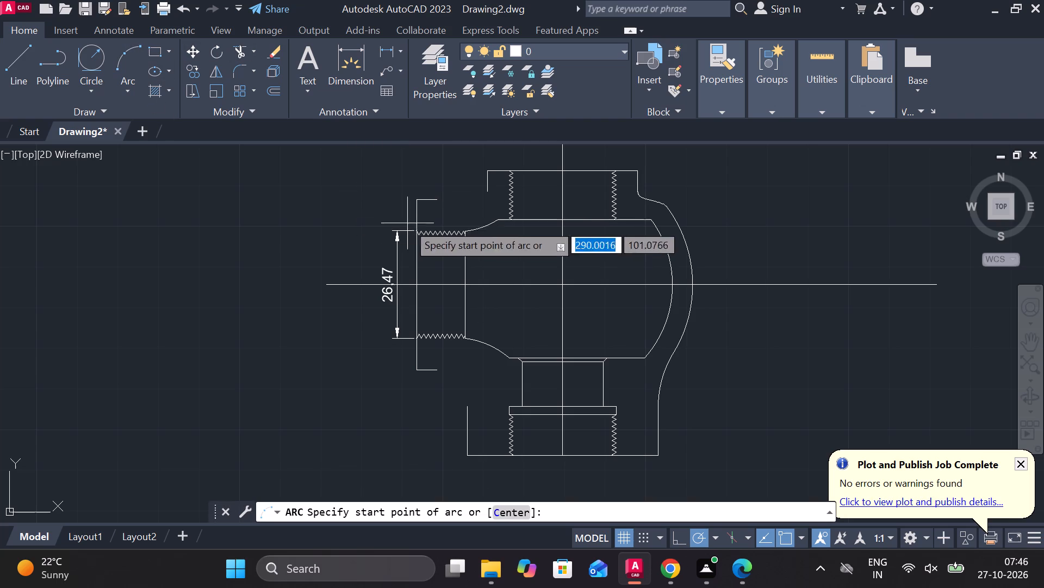
pyautogui.click(442, 200)
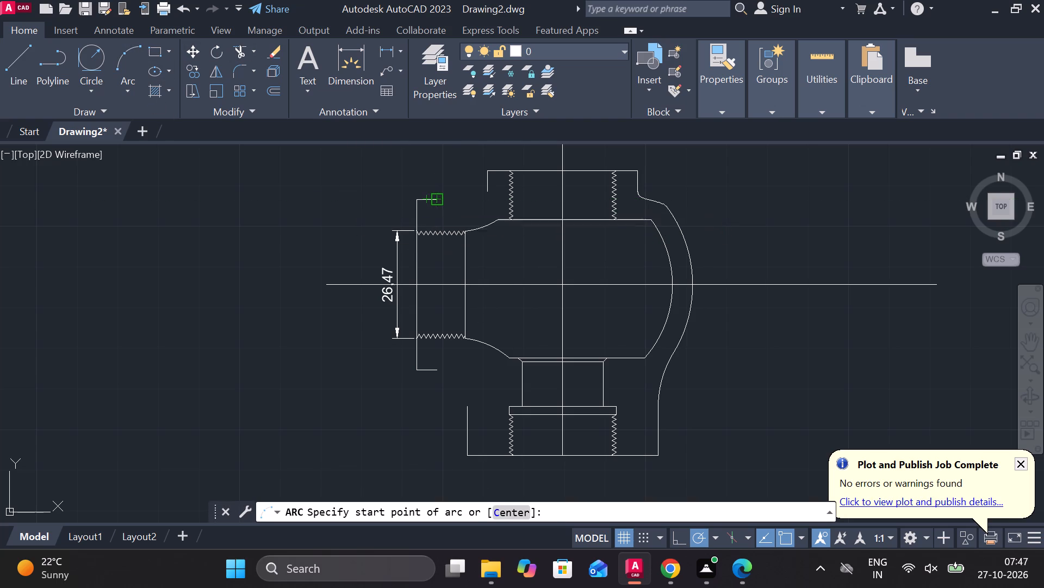
pyautogui.click(493, 194)
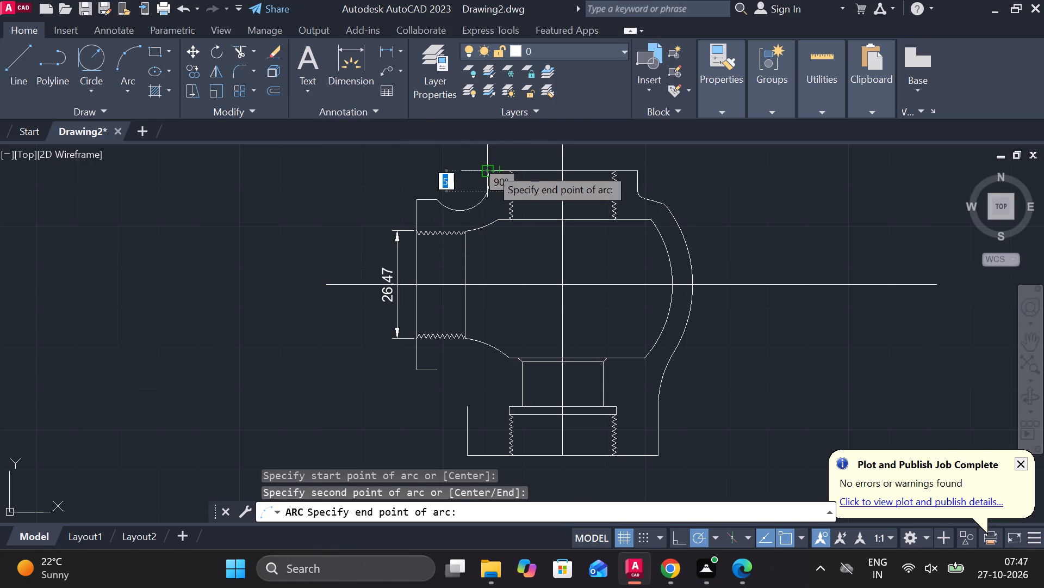
pyautogui.scroll(2, 488, 173)
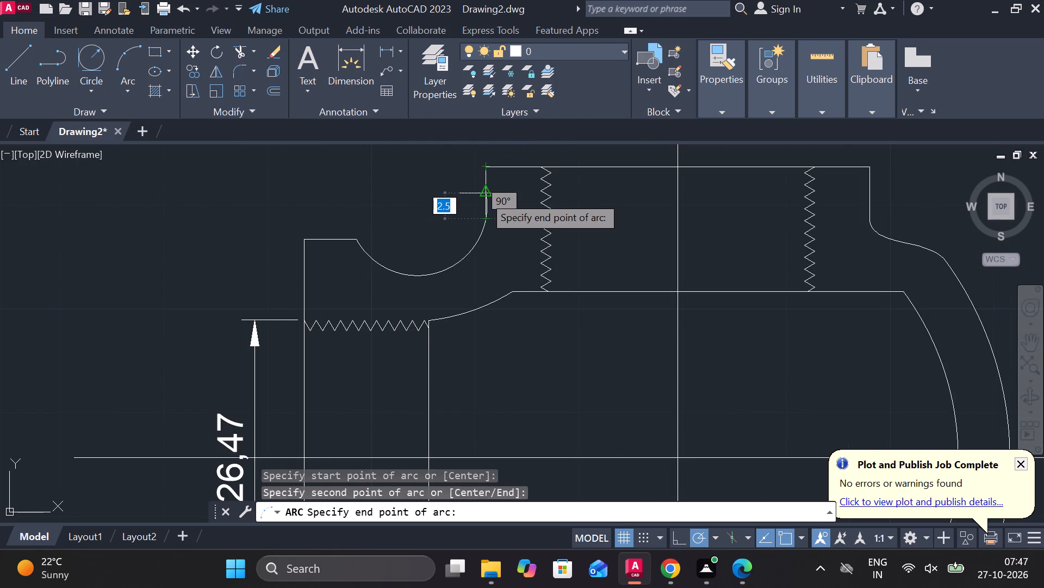
pyautogui.click(483, 195)
# Trim the overlap where the new arc meets the top port's left vertical edge.
pyautogui.write('TR')
pyautogui.press('space')
pyautogui.scroll(3, 492, 219)
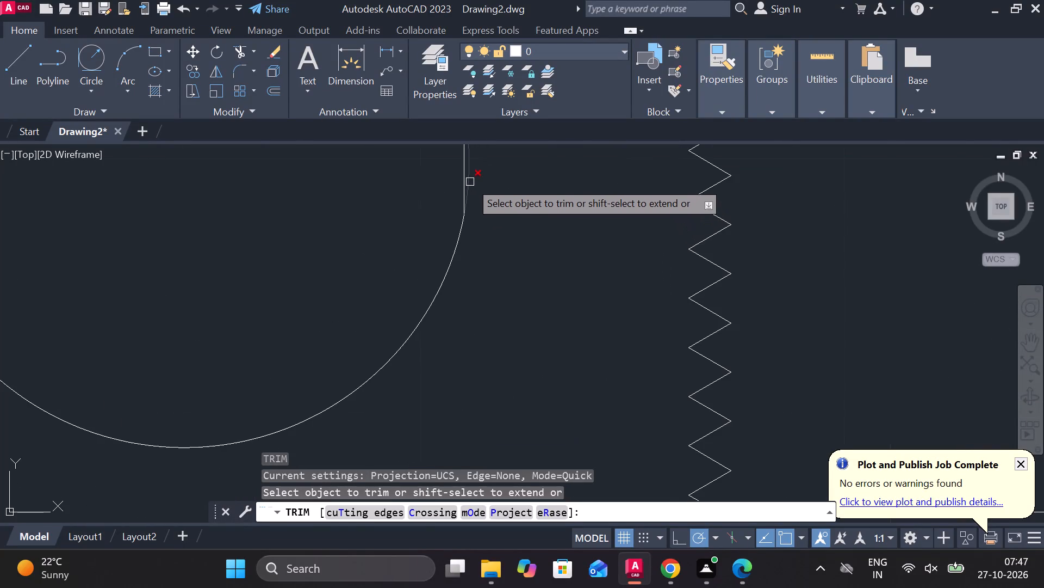
pyautogui.click(470, 177)
pyautogui.scroll(-4, 490, 200)
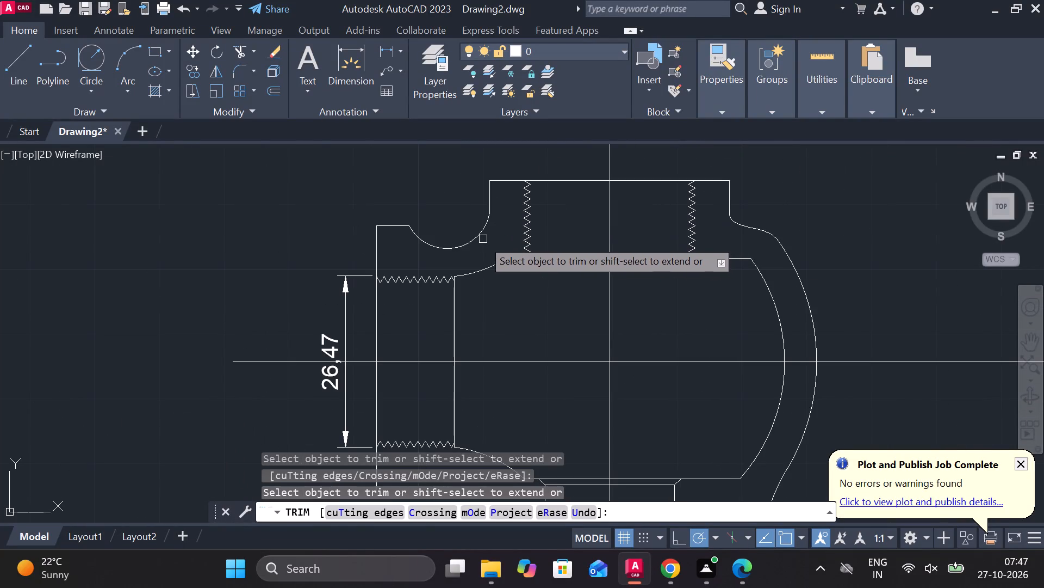
pyautogui.press('Escape')
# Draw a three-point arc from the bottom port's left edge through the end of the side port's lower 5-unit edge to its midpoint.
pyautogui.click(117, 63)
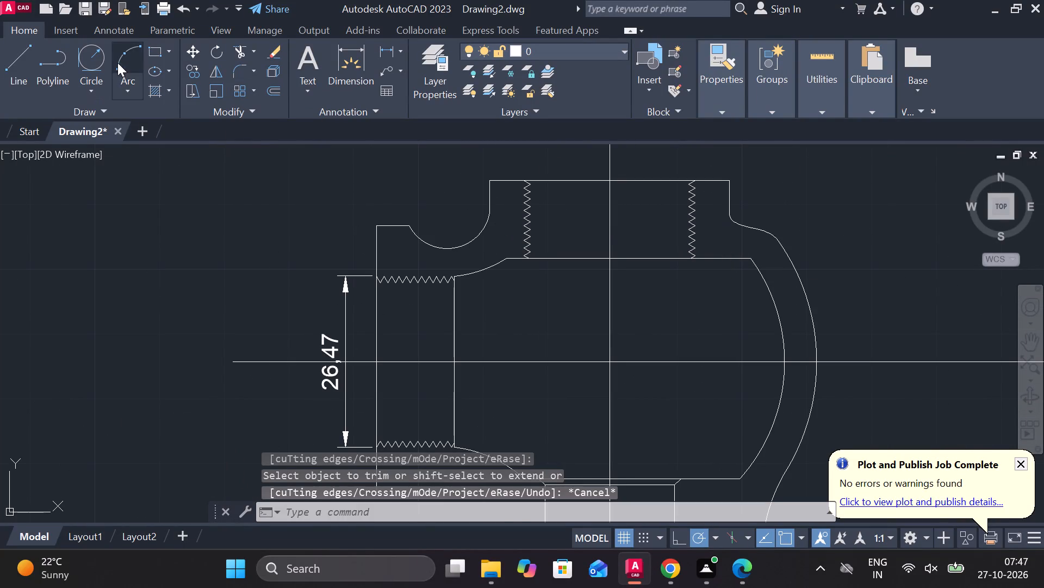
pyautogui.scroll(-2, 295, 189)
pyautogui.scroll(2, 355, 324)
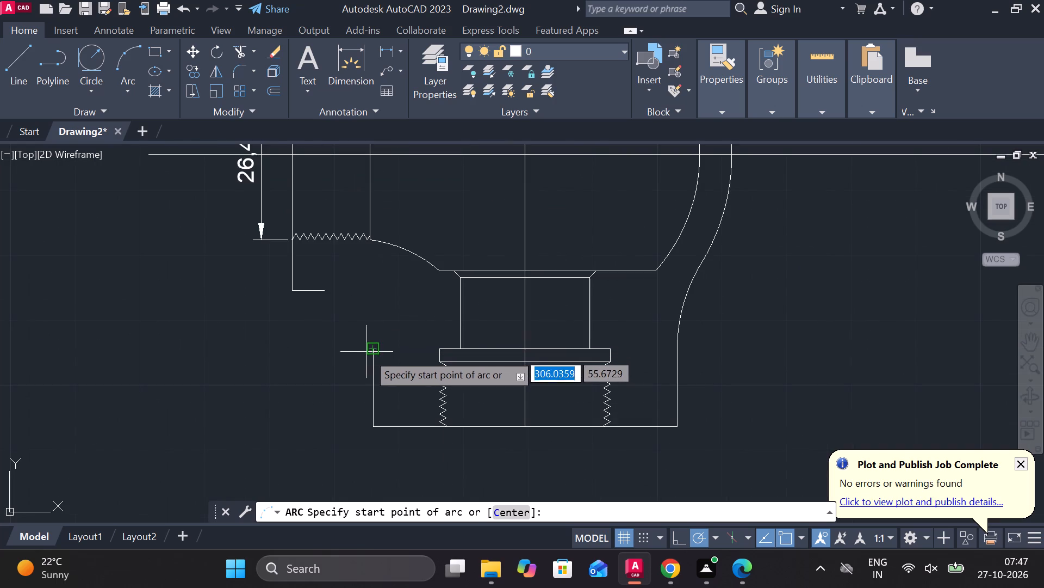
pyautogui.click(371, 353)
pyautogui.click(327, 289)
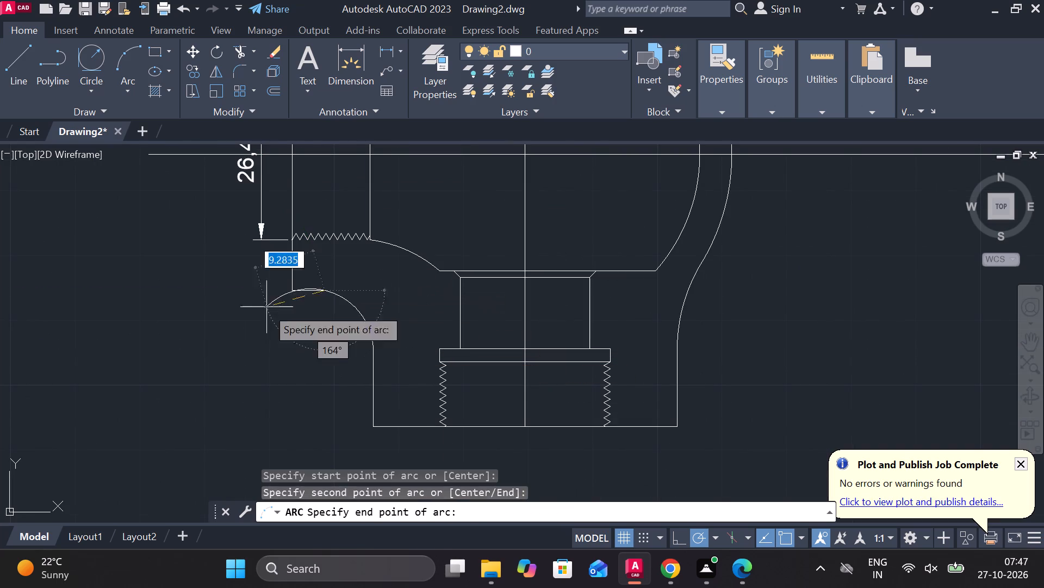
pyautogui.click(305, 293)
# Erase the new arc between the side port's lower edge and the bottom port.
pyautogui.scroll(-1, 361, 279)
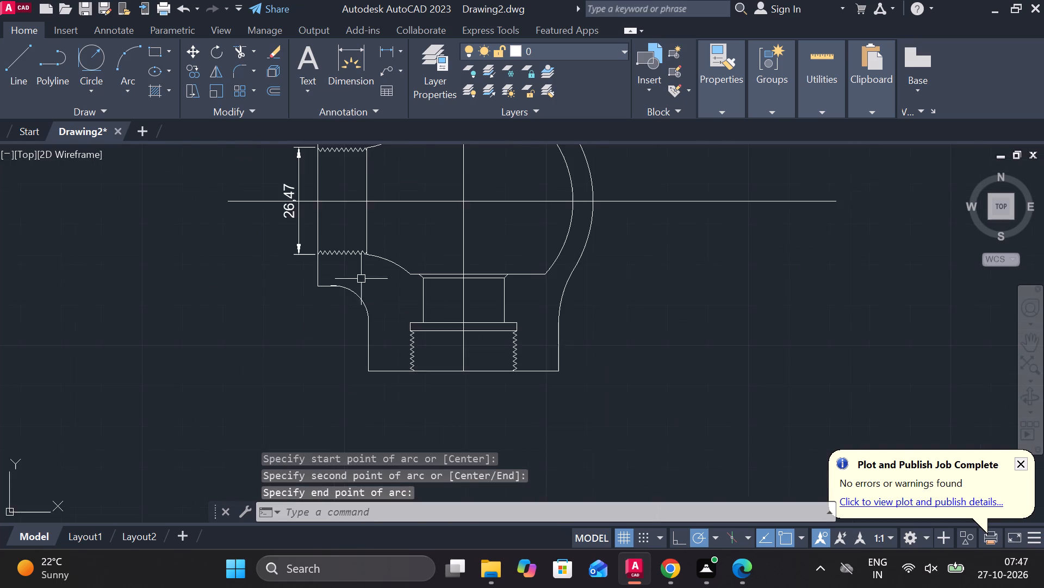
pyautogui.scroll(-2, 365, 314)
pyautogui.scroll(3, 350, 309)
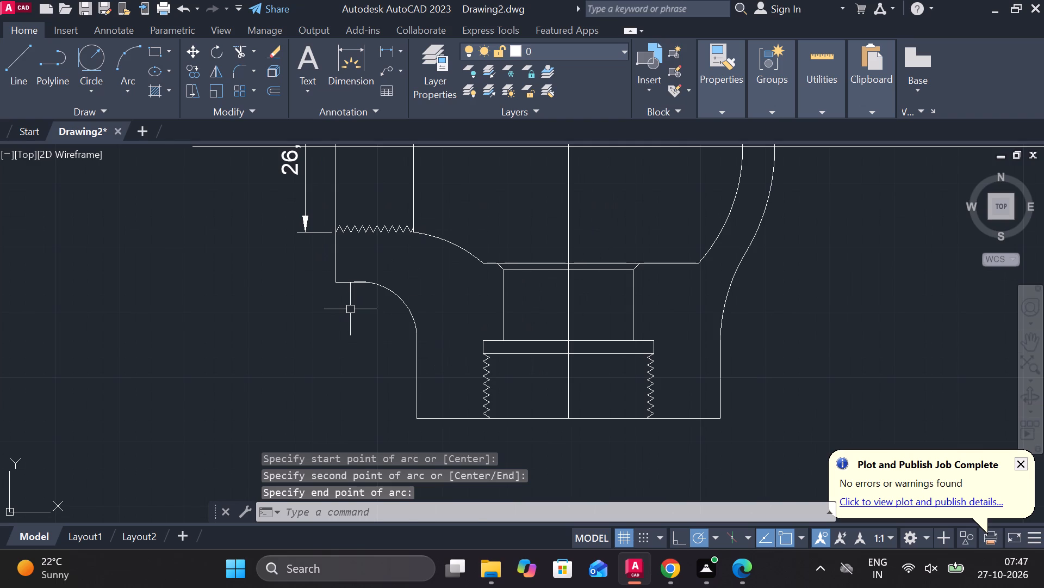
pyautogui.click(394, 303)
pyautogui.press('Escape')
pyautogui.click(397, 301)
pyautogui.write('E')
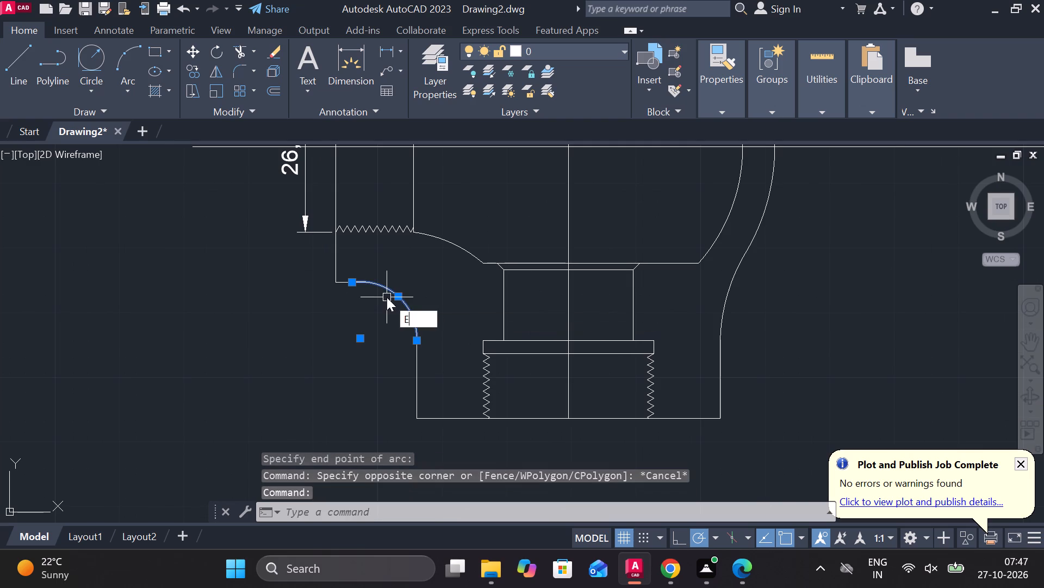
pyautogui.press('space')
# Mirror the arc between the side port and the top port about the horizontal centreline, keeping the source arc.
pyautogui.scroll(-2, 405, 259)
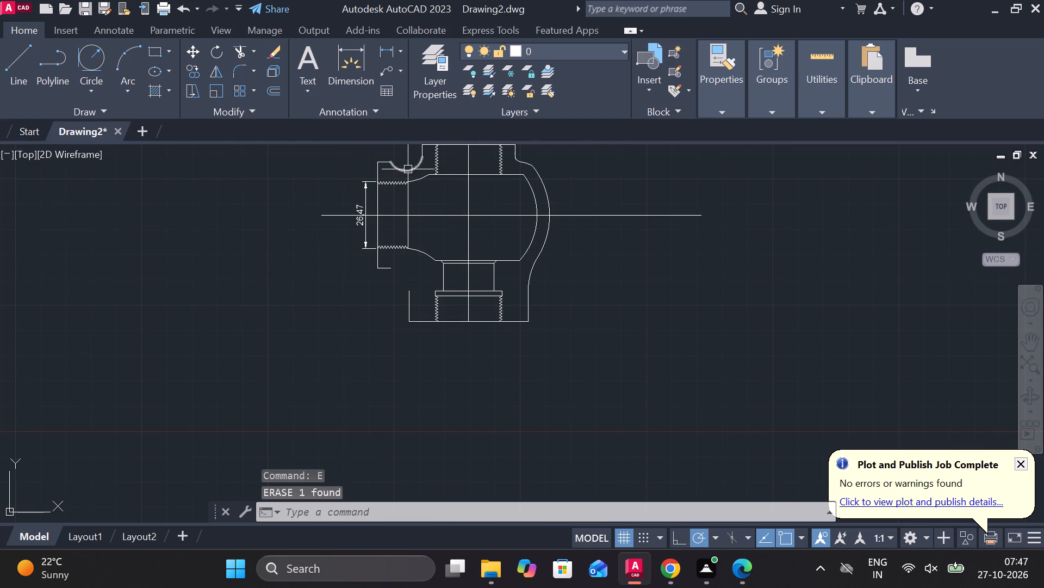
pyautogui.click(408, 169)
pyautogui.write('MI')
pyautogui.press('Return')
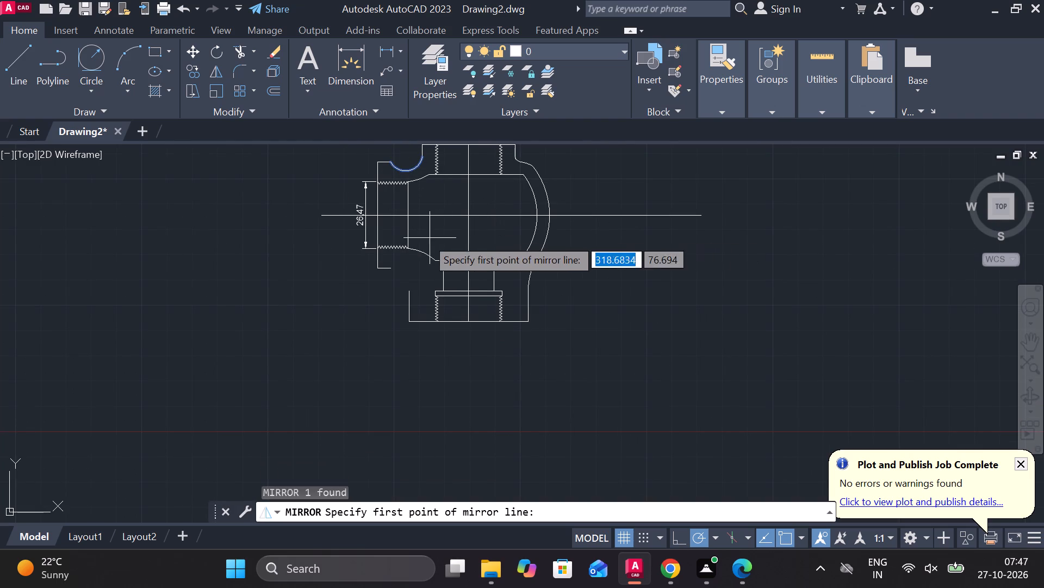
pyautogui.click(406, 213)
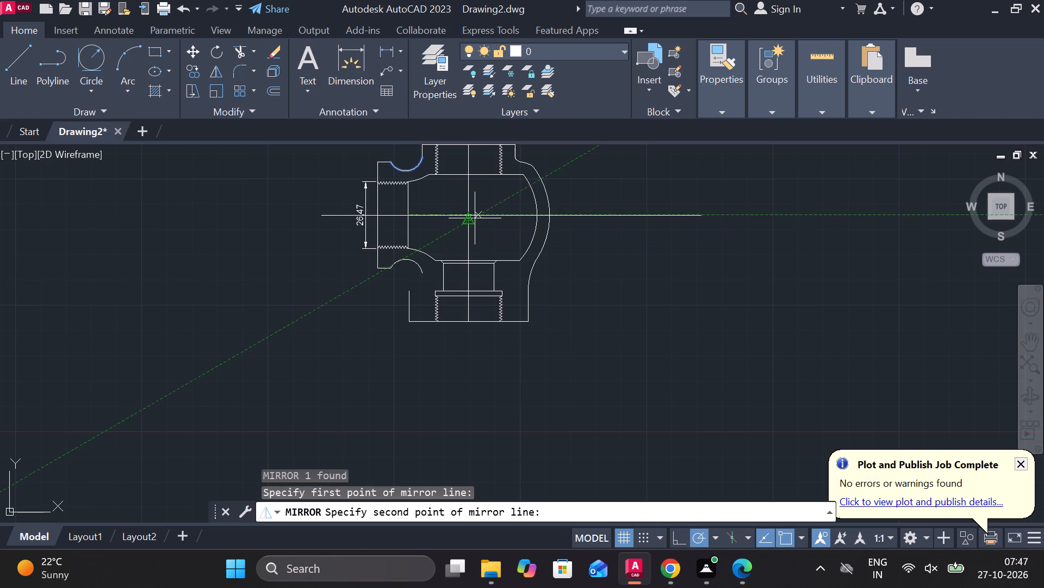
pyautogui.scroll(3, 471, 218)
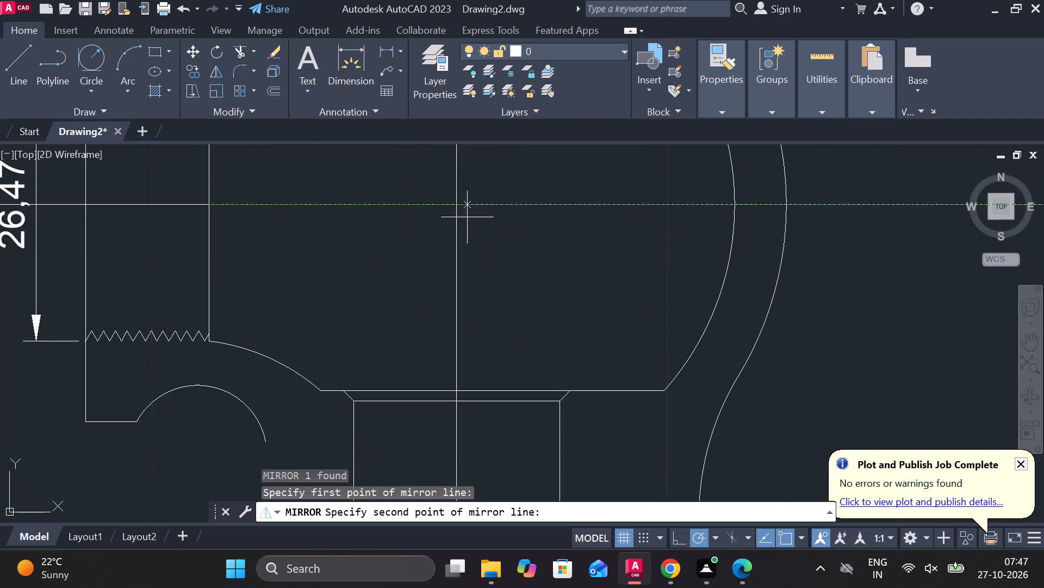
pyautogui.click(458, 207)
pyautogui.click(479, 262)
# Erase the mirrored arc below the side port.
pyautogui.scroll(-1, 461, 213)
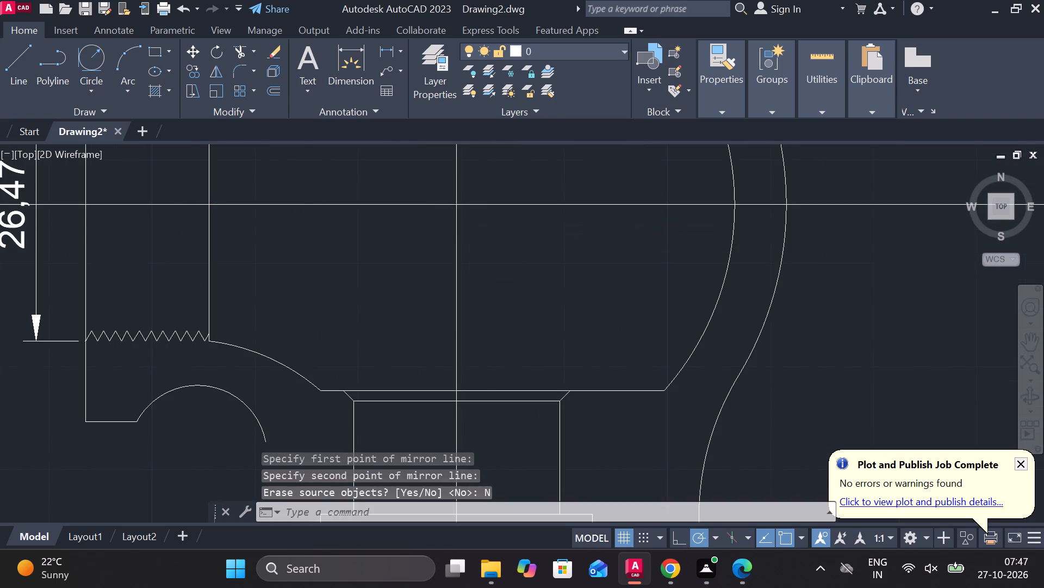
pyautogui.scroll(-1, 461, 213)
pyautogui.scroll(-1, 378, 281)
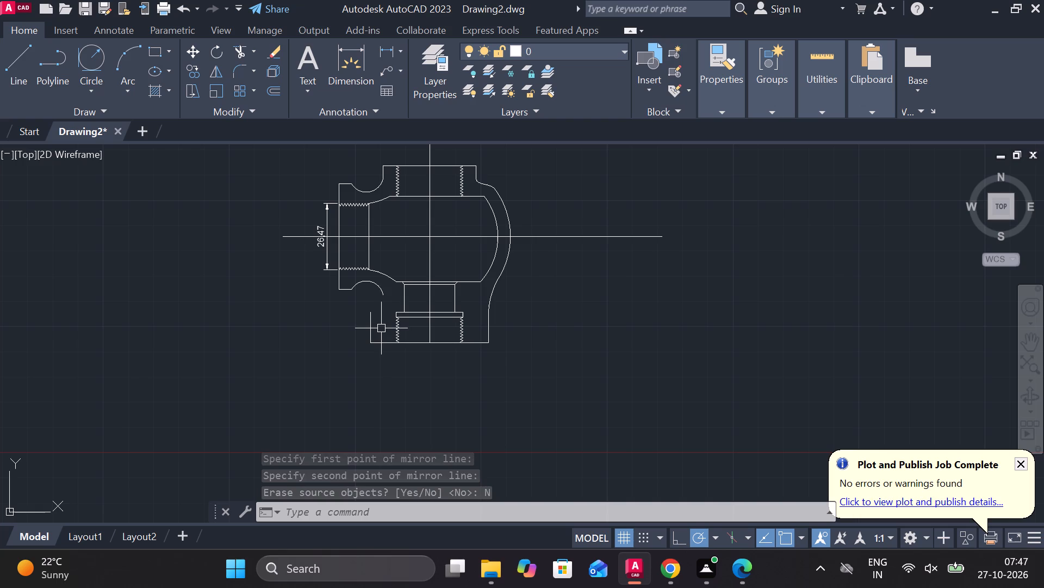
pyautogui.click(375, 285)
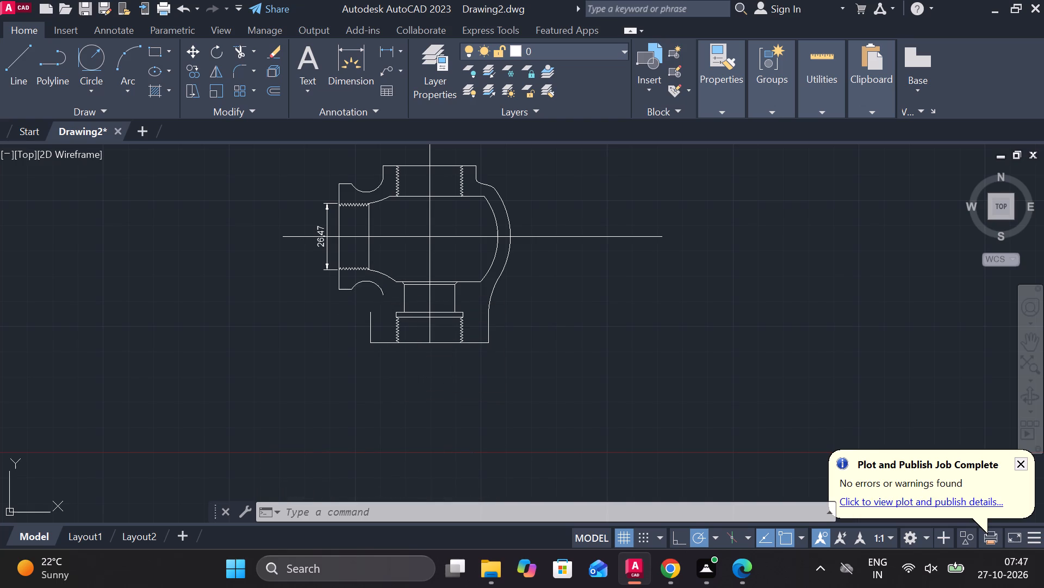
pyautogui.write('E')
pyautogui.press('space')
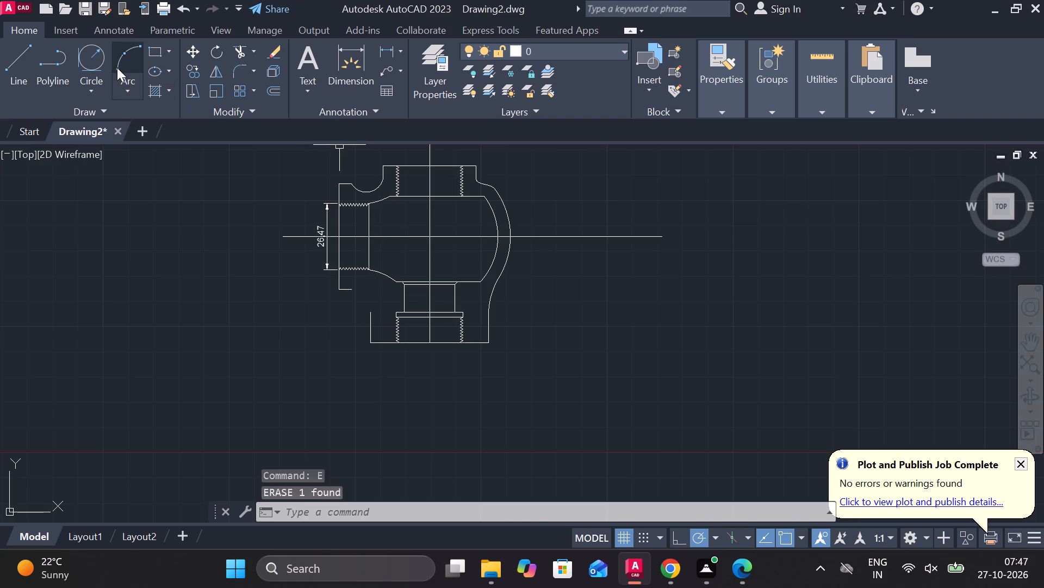
# Draw a three-point arc from the side port's lower 5-unit edge through the top of the bottom port's left edge, ending slightly beyond that edge.
pyautogui.click(117, 68)
pyautogui.scroll(2, 288, 280)
pyautogui.click(452, 306)
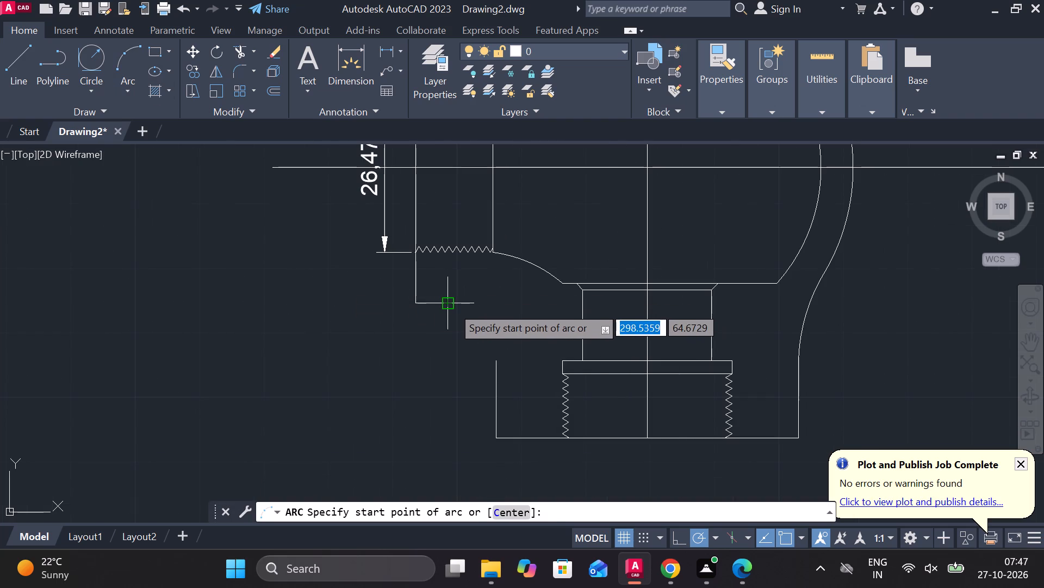
pyautogui.click(493, 360)
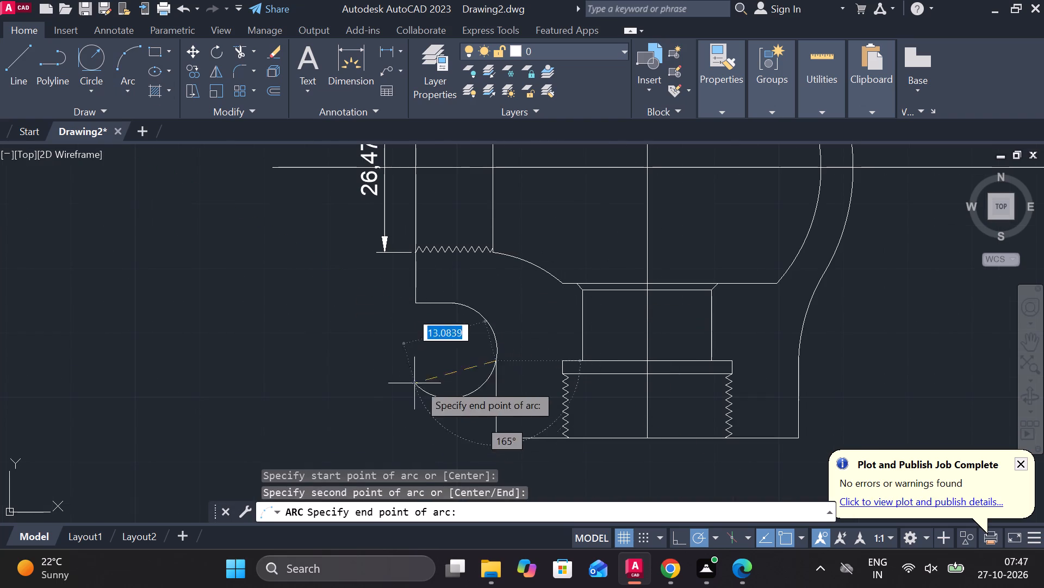
pyautogui.click(481, 370)
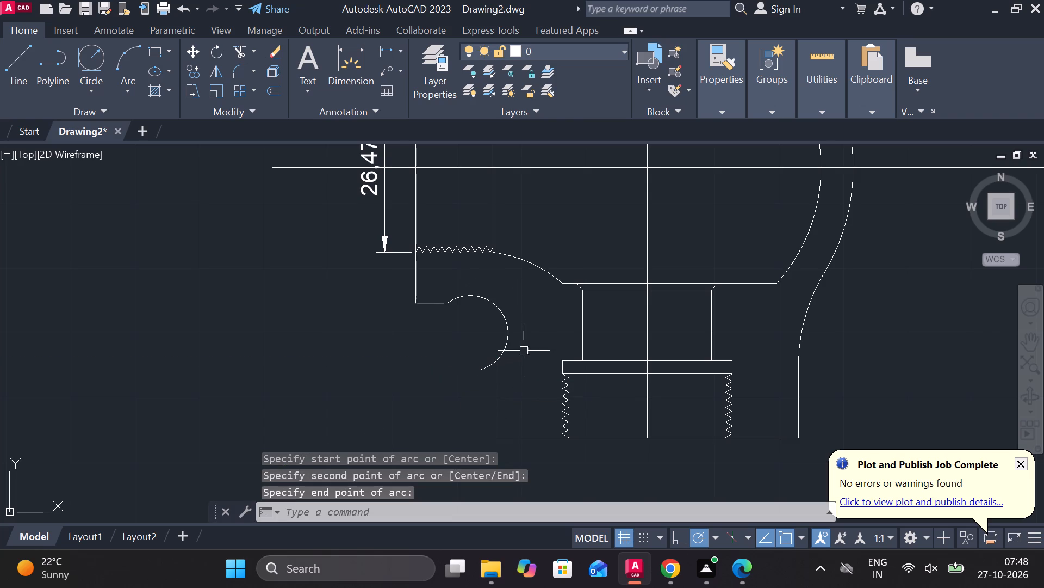
# Trim the end of the new arc that overhangs the bottom port's left vertical edge.
pyautogui.press('r')
pyautogui.press('Escape')
pyautogui.write('TR')
pyautogui.press('space')
pyautogui.click(487, 366)
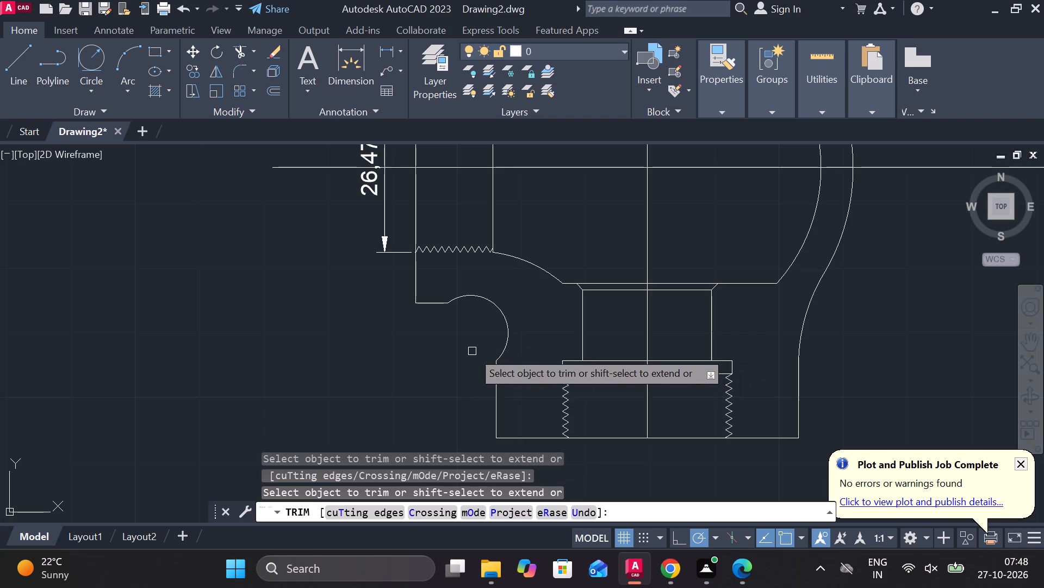
pyautogui.scroll(-2, 472, 351)
pyautogui.press('Escape')
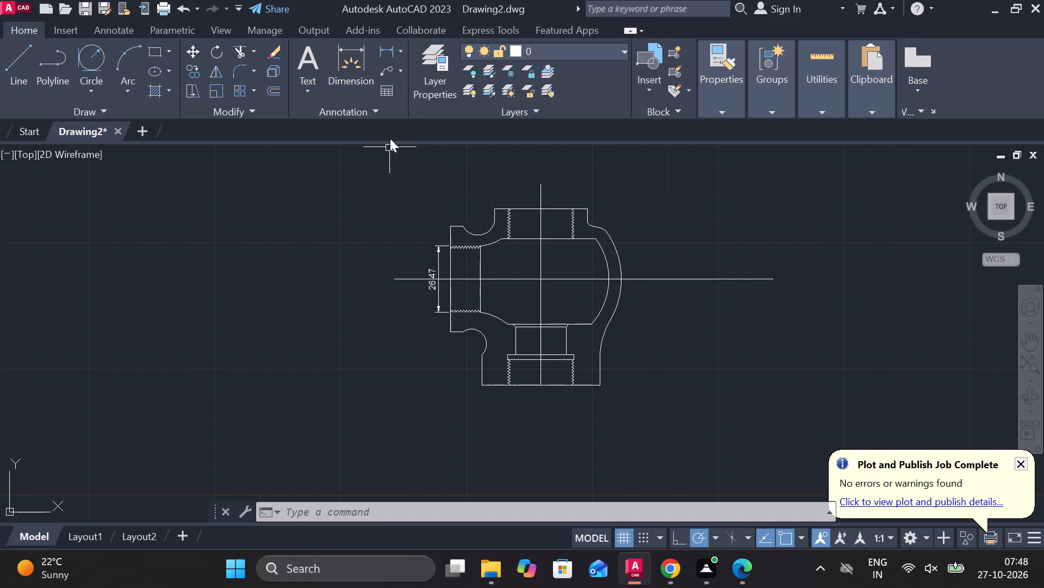
# Modify the ISO-25 dimension style, setting its arrow size to 4.
pyautogui.scroll(-1, 700, 349)
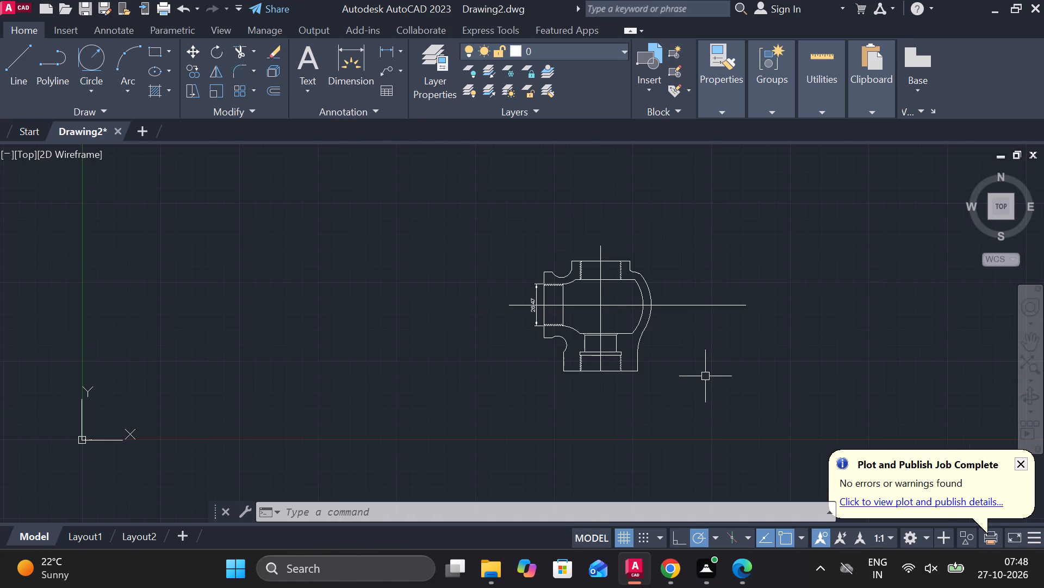
pyautogui.press('Escape')
pyautogui.write('D')
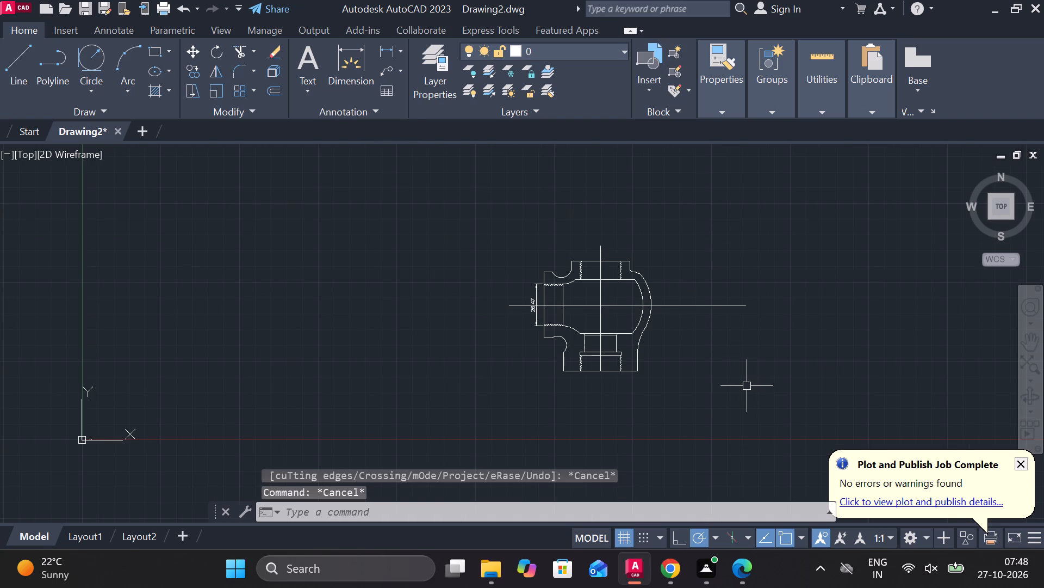
pyautogui.press('space')
pyautogui.click(710, 247)
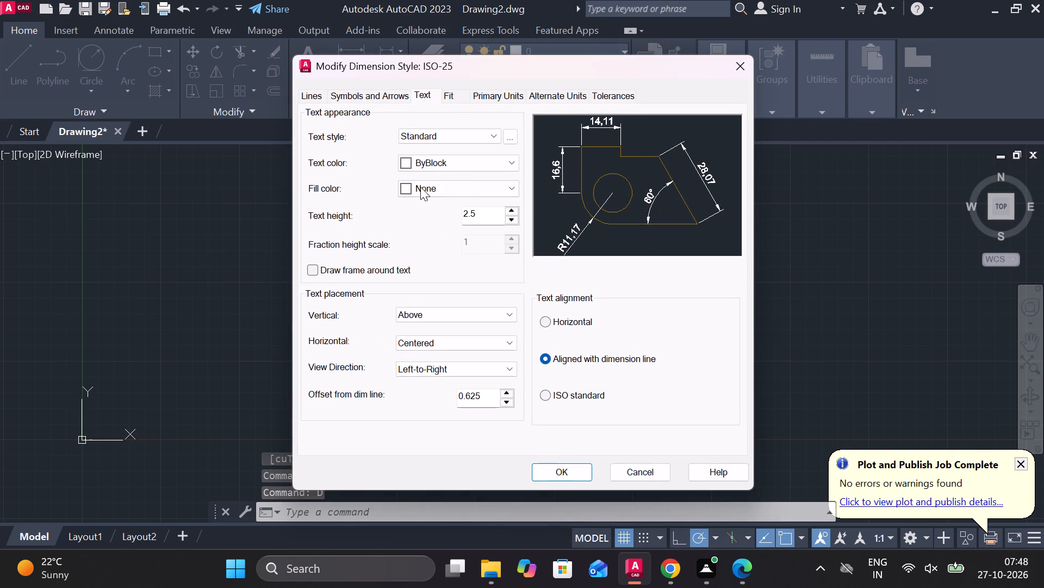
pyautogui.click(342, 88)
pyautogui.click(377, 95)
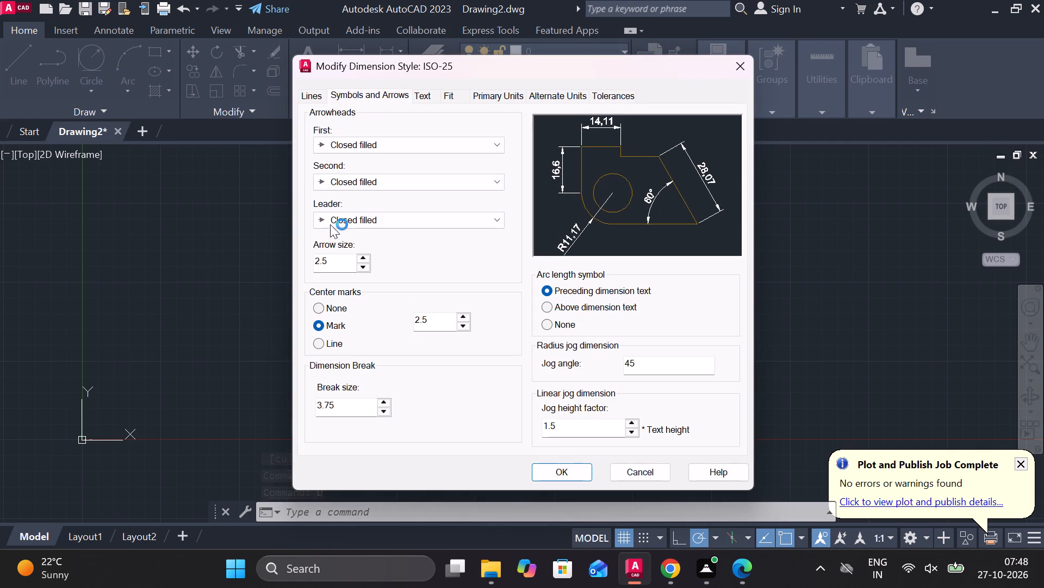
pyautogui.moveTo(335, 262); pyautogui.dragTo(294, 262)
pyautogui.press('4')
# Set the ISO-25 dimension text height to 6 and its text alignment to ISO standard.
pyautogui.click(403, 91)
pyautogui.click(419, 95)
pyautogui.moveTo(480, 219); pyautogui.dragTo(435, 218)
pyautogui.press('6')
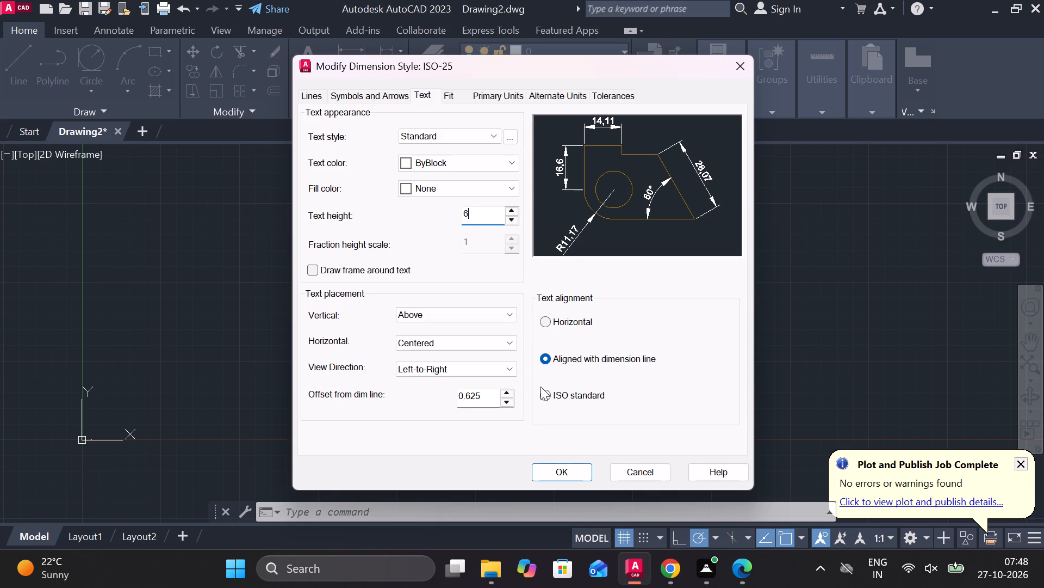
pyautogui.click(540, 392)
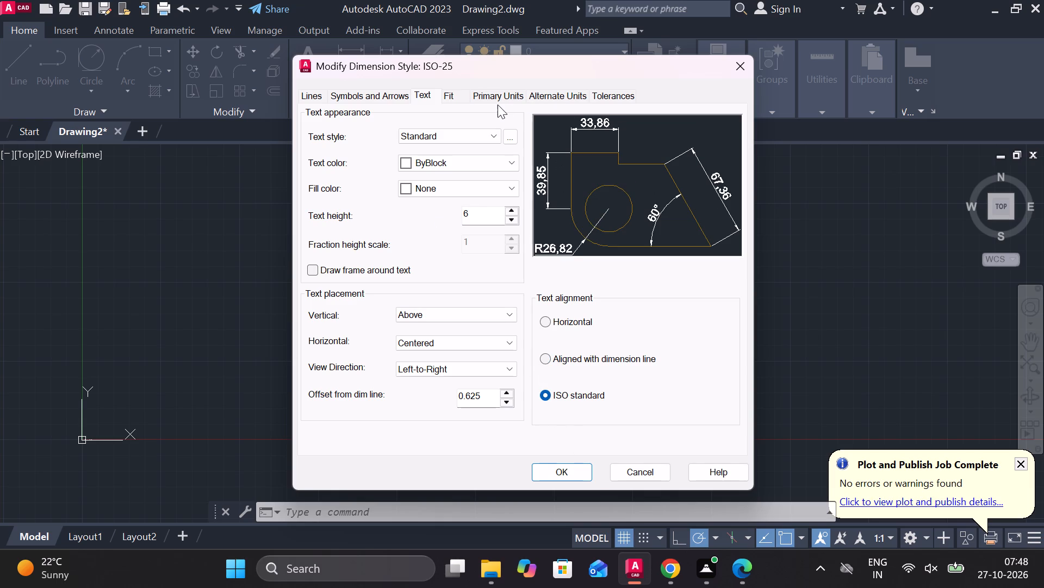
# Set the ISO-25 linear dimension precision to 0.0 and make ISO-25 the current dimension style.
pyautogui.click(496, 99)
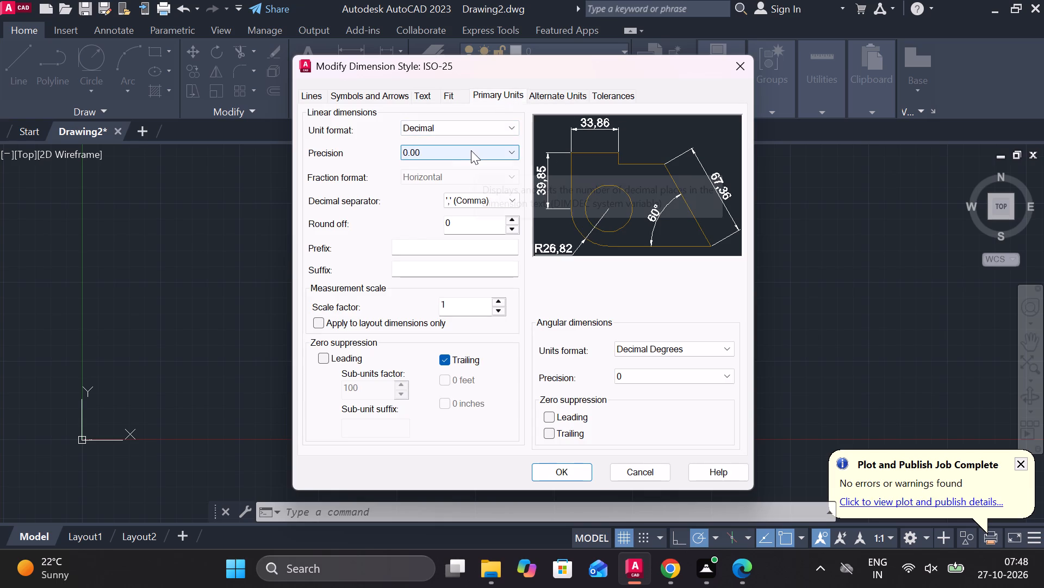
pyautogui.click(471, 150)
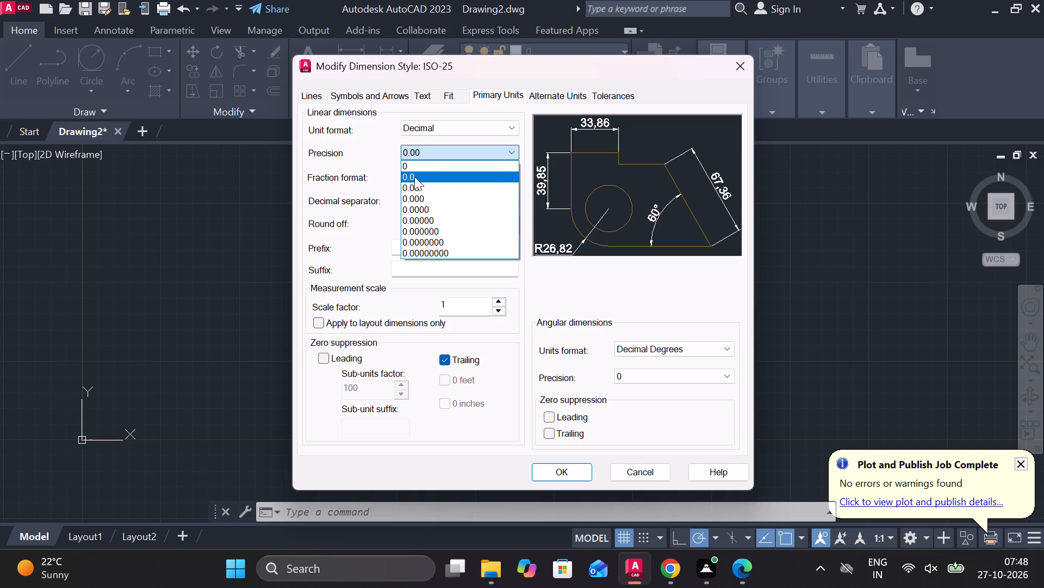
pyautogui.click(414, 176)
pyautogui.click(545, 460)
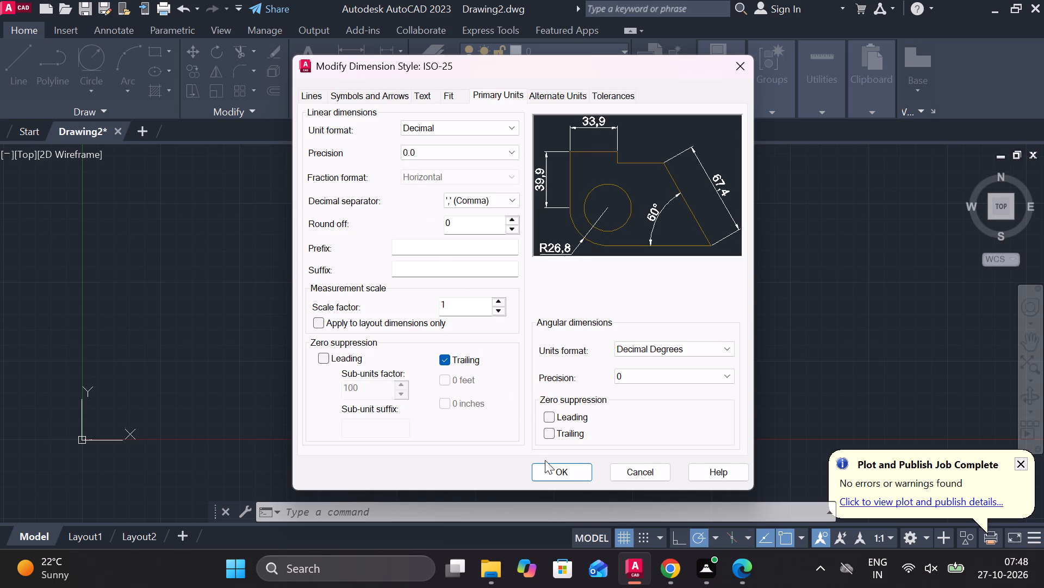
pyautogui.click(550, 466)
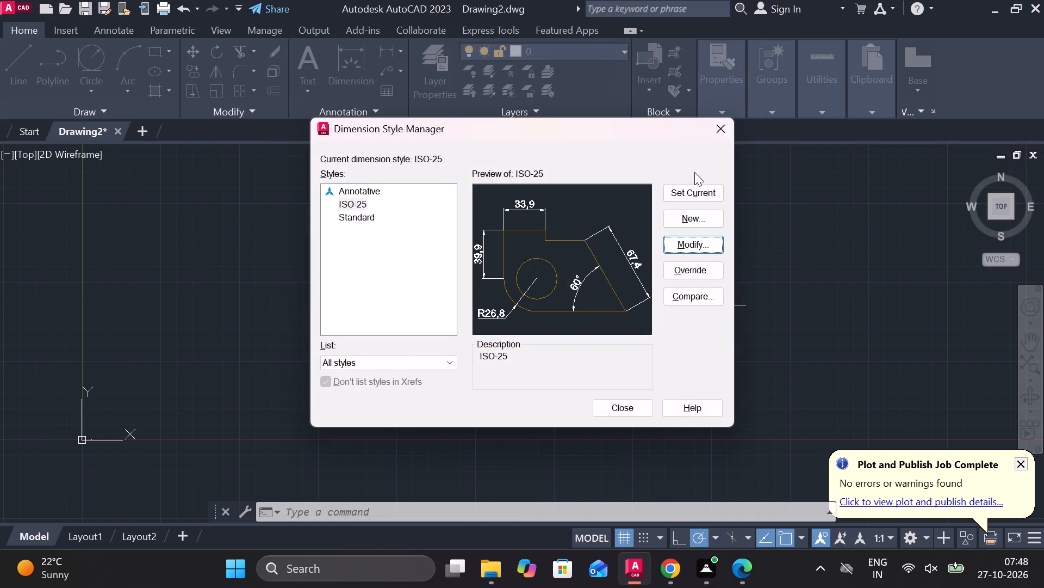
pyautogui.click(694, 194)
pyautogui.click(622, 410)
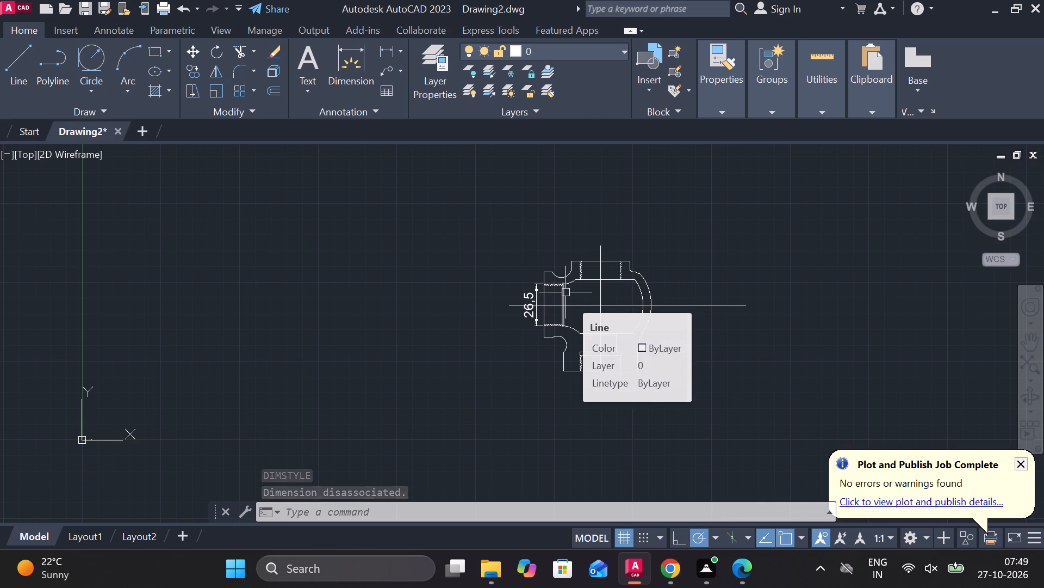
# Erase the vertical 26,5 dimension beside the side port.
pyautogui.scroll(2, 565, 295)
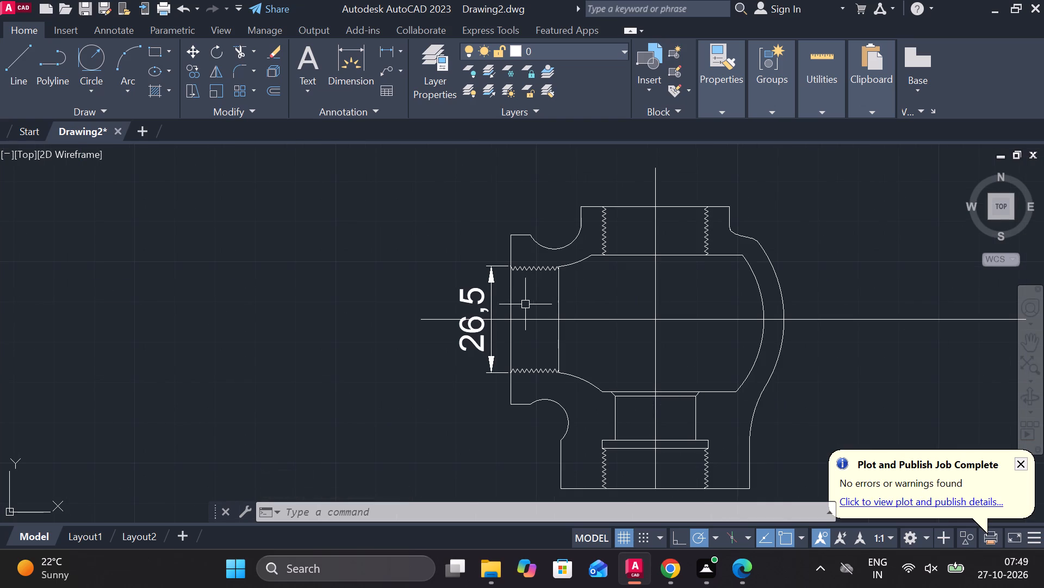
pyautogui.click(482, 292)
pyautogui.write('E')
pyautogui.press('space')
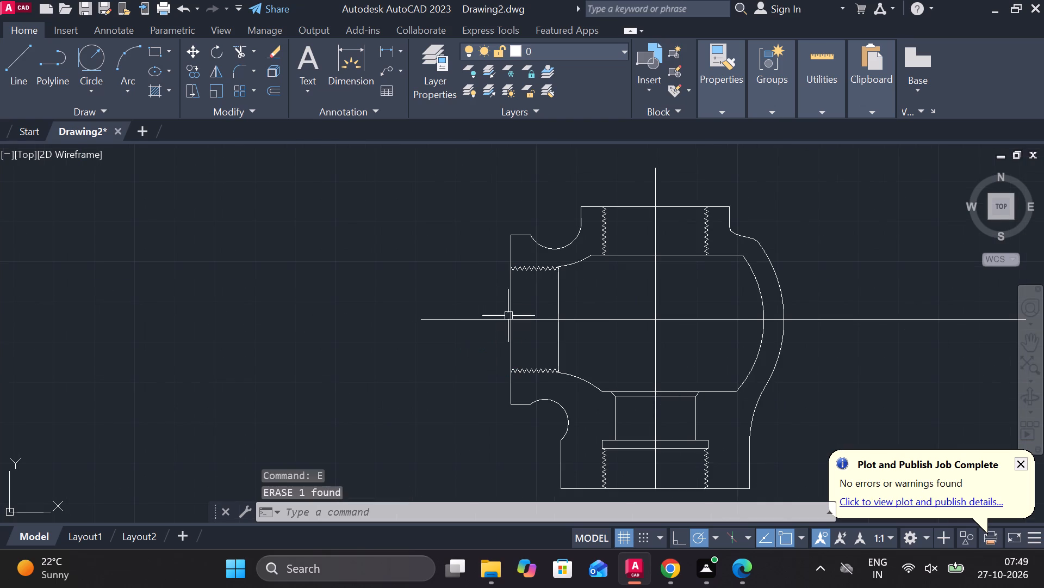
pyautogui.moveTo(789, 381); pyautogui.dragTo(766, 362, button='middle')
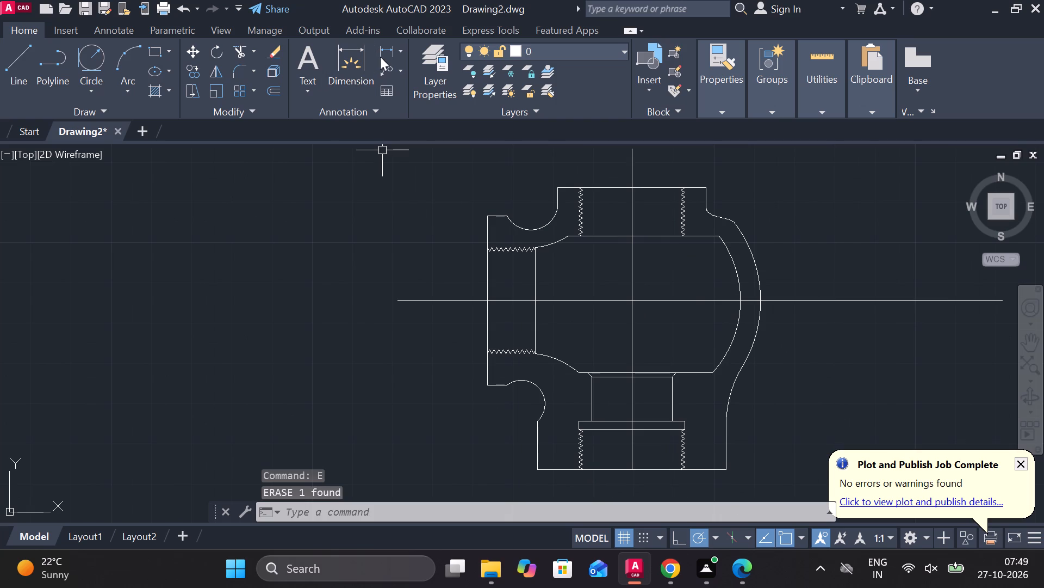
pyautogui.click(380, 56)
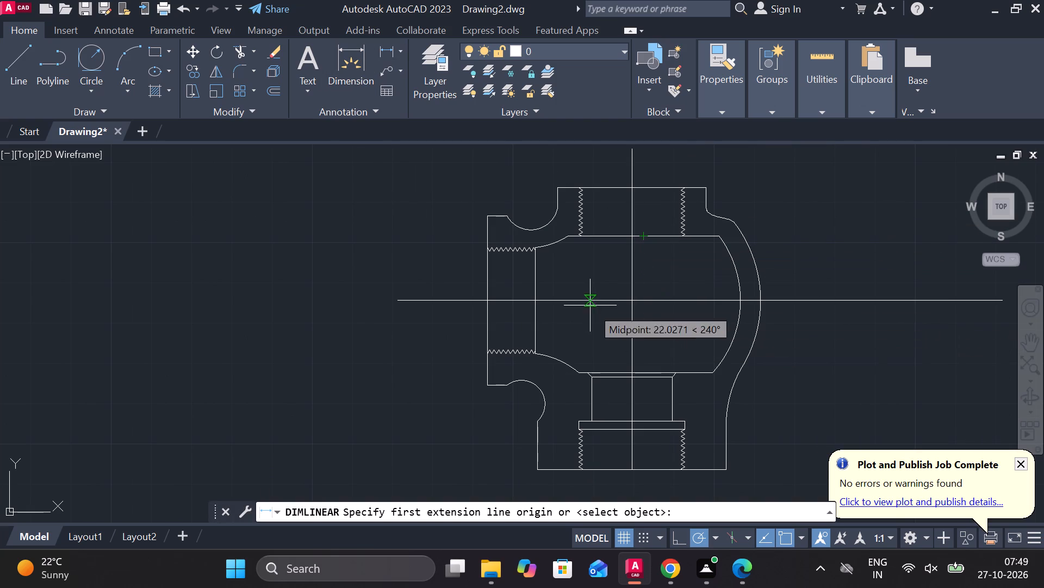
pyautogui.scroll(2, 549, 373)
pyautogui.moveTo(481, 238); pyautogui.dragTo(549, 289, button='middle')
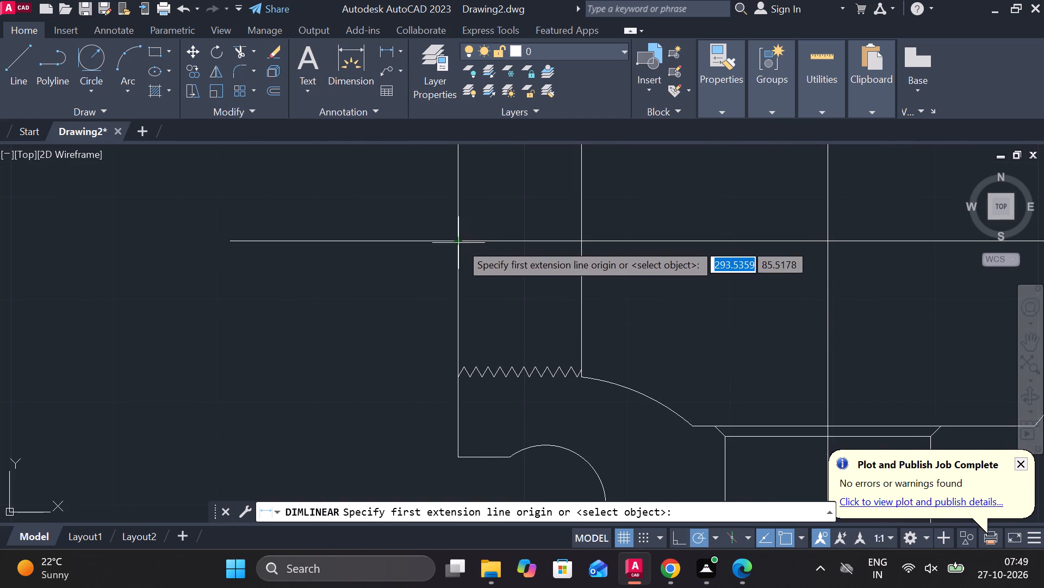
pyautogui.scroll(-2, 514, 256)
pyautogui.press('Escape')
# Load the CENTER and DASHED linetypes from acadiso.lin into the drawing.
pyautogui.click(722, 106)
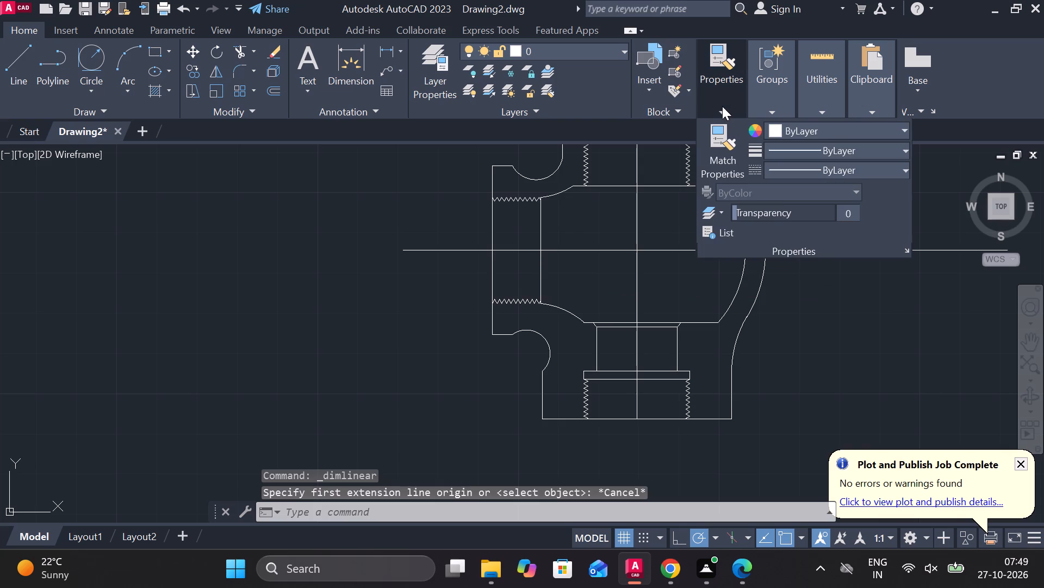
pyautogui.click(855, 170)
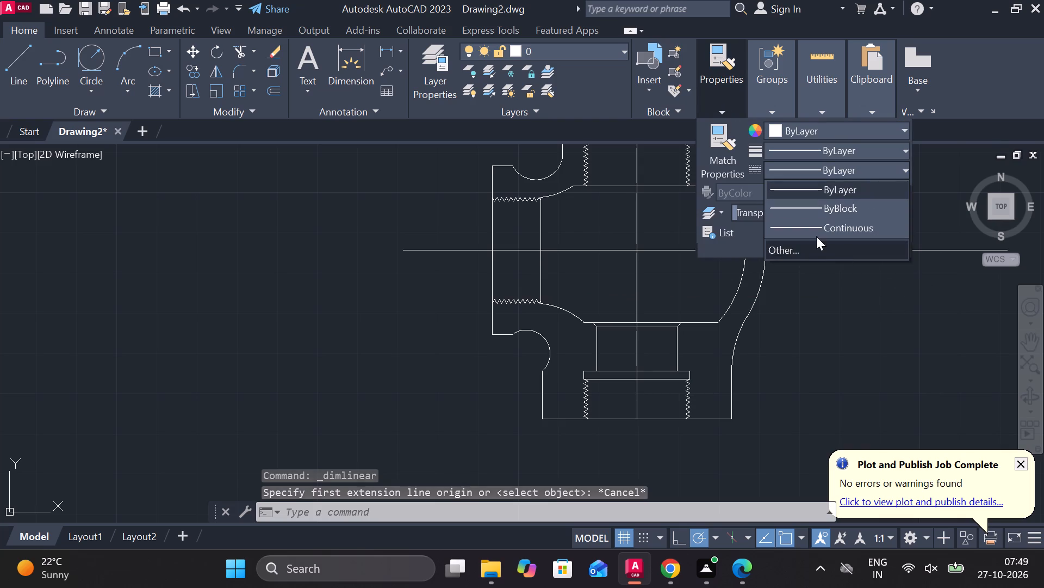
pyautogui.click(786, 252)
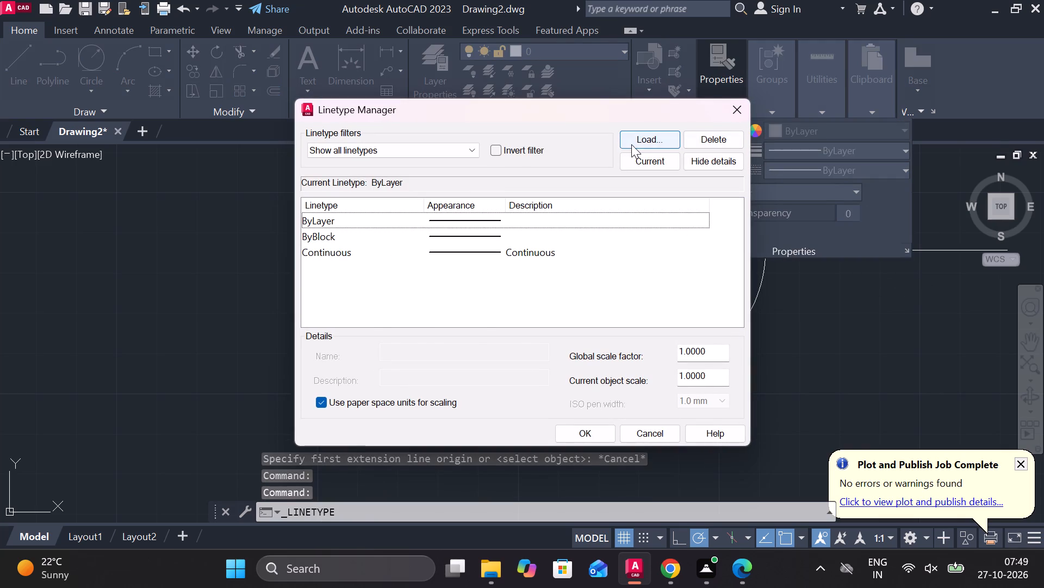
pyautogui.click(631, 144)
pyautogui.scroll(-2, 384, 266)
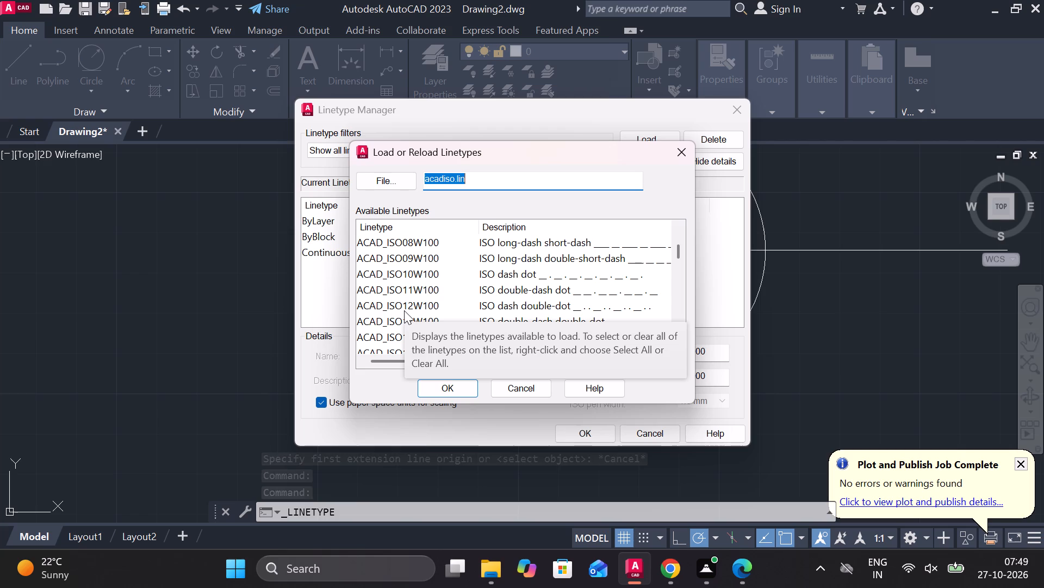
pyautogui.scroll(-1, 426, 304)
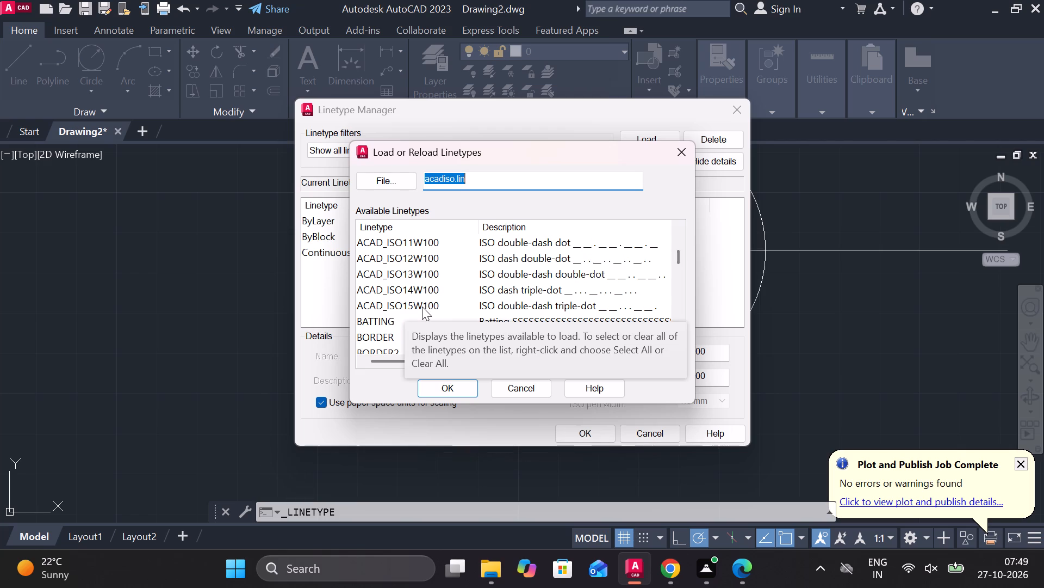
pyautogui.scroll(-1, 424, 305)
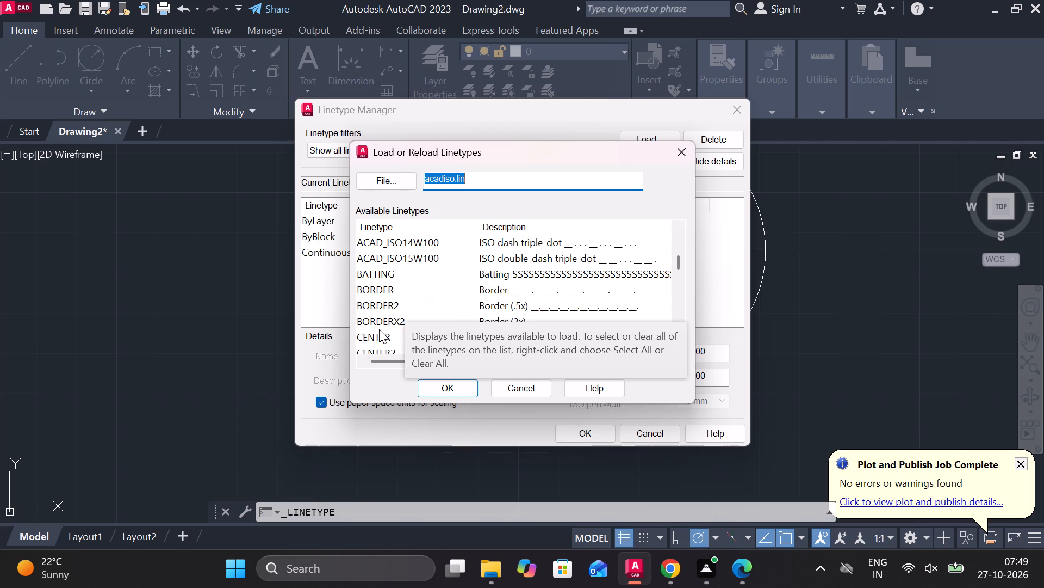
pyautogui.scroll(-1, 378, 333)
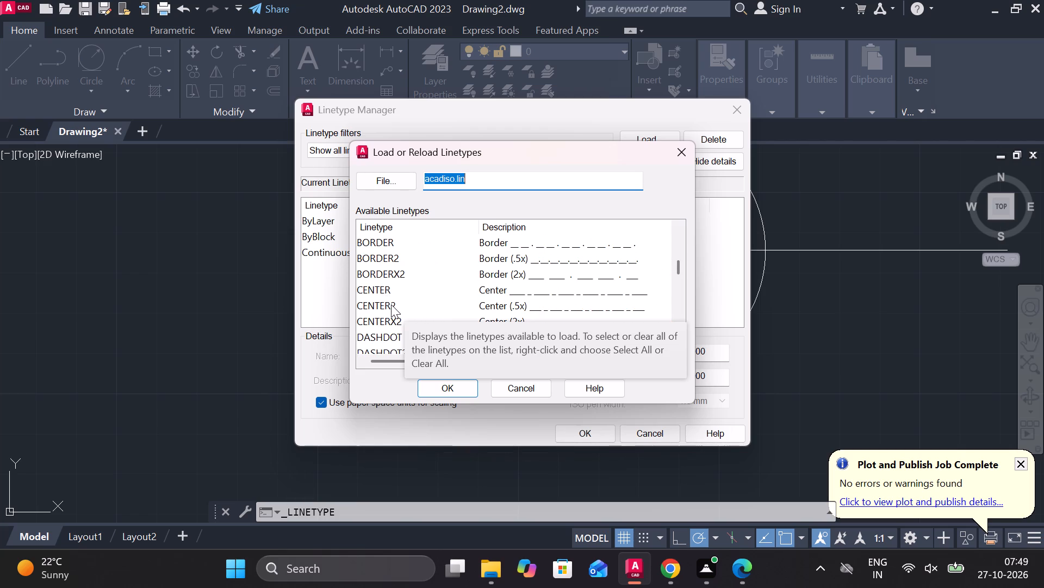
pyautogui.click(370, 285)
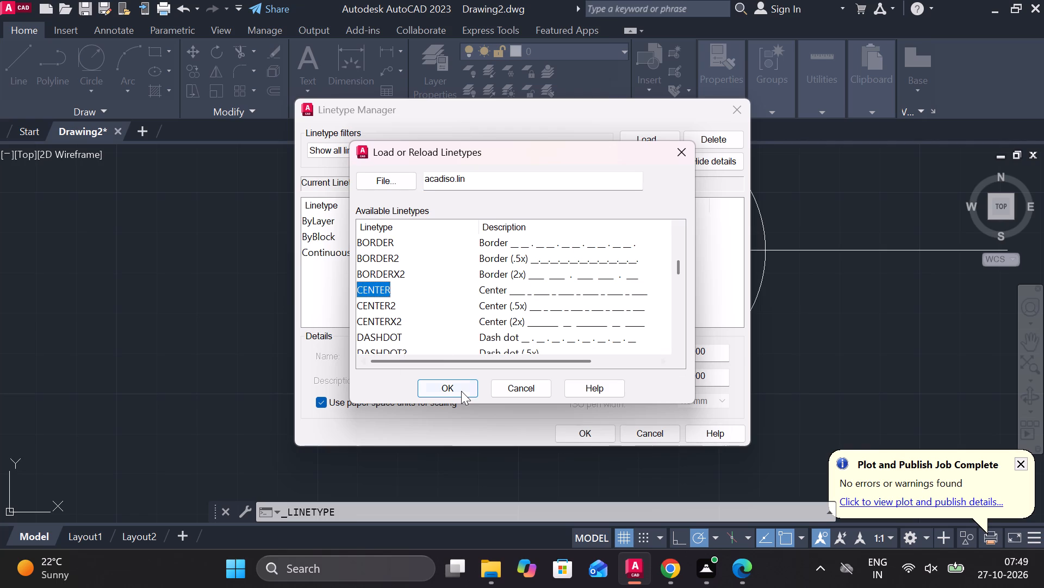
pyautogui.click(451, 391)
pyautogui.click(633, 137)
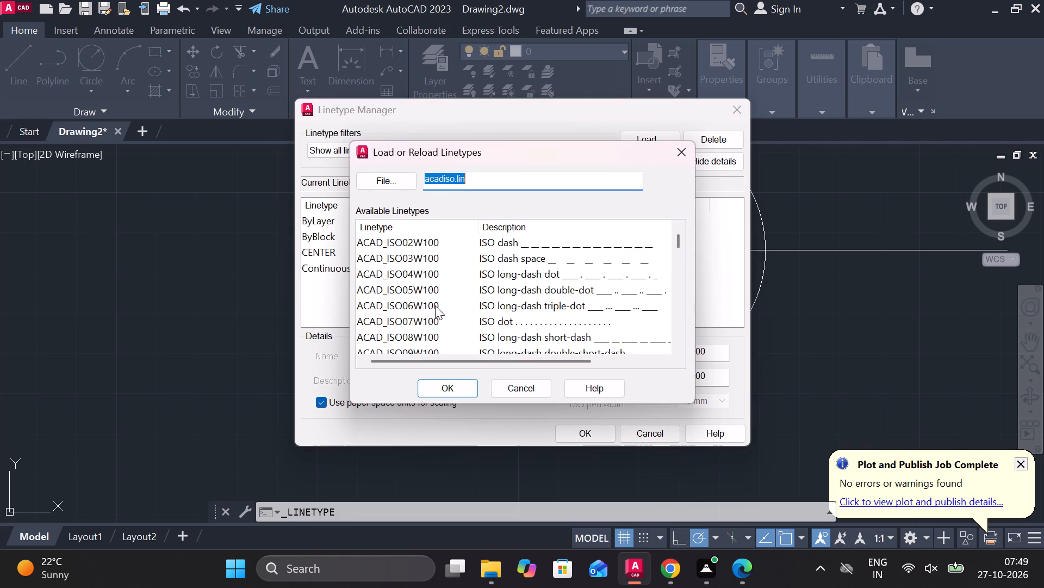
pyautogui.scroll(-6, 435, 307)
pyautogui.click(384, 332)
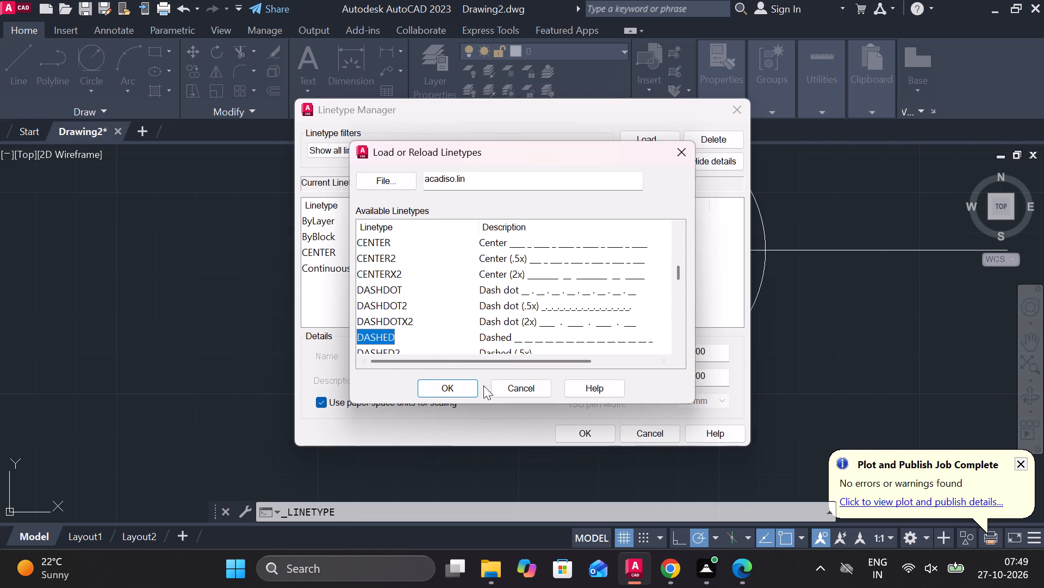
pyautogui.click(446, 382)
# Set both the linetype global scale factor and the current object scale to .5.
pyautogui.moveTo(705, 350); pyautogui.dragTo(642, 349)
pyautogui.press('.')
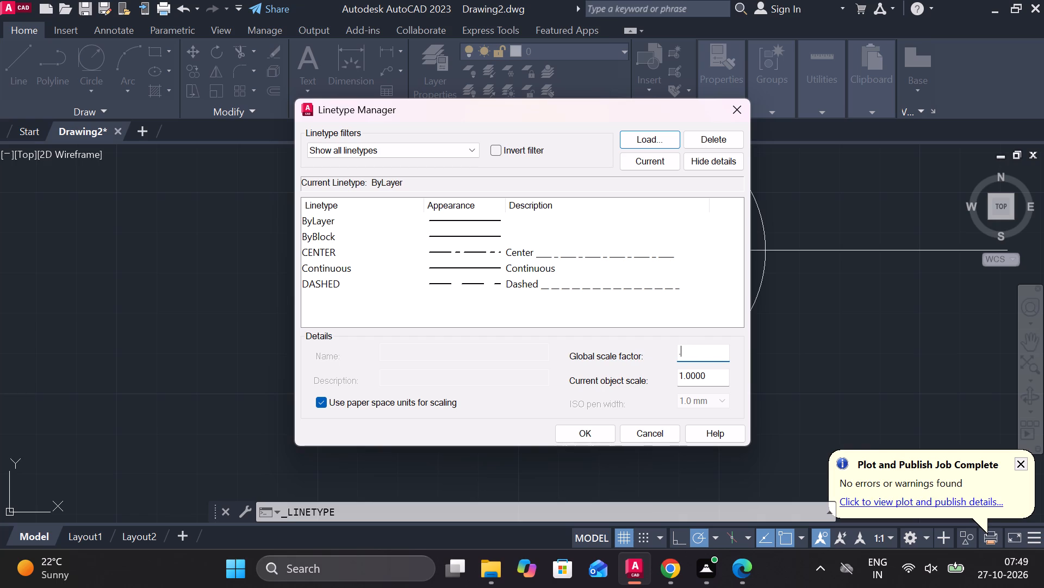
pyautogui.press('5')
pyautogui.moveTo(707, 377); pyautogui.dragTo(639, 379)
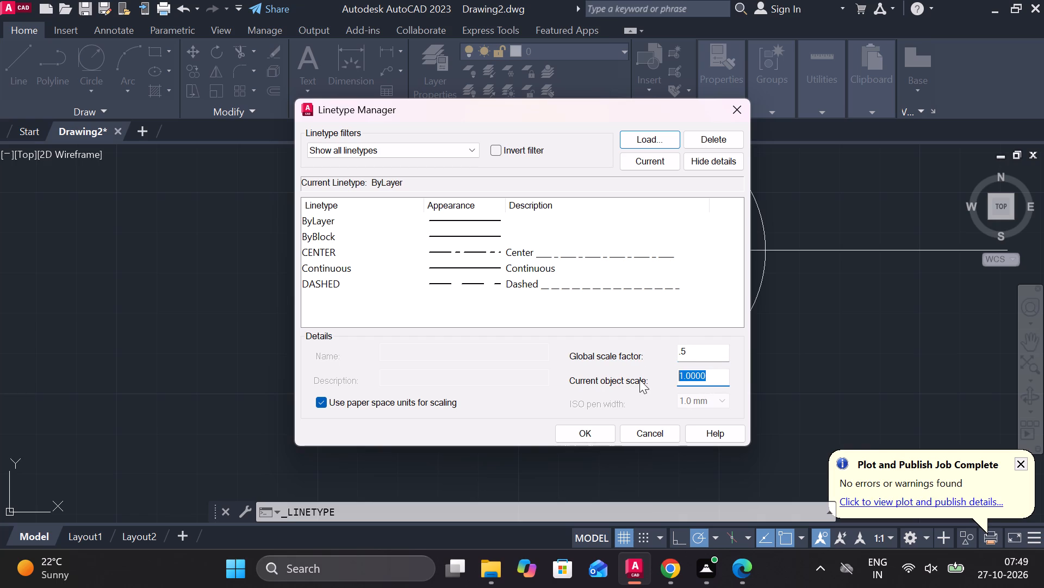
pyautogui.press('.')
pyautogui.press('5')
pyautogui.click(577, 432)
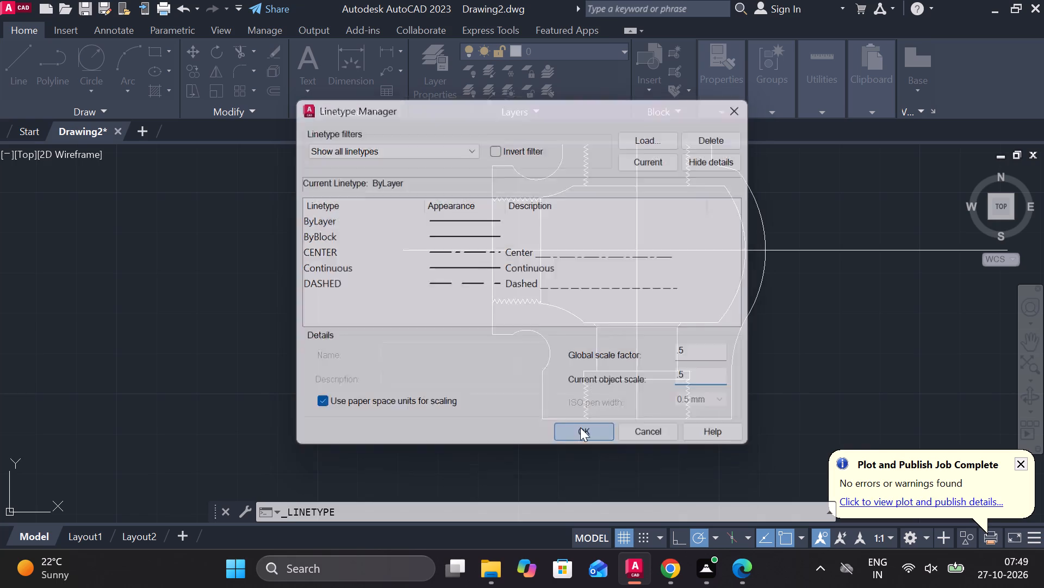
# Apply the CENTER linetype to the vessel's horizontal and vertical centre lines.
pyautogui.click(651, 248)
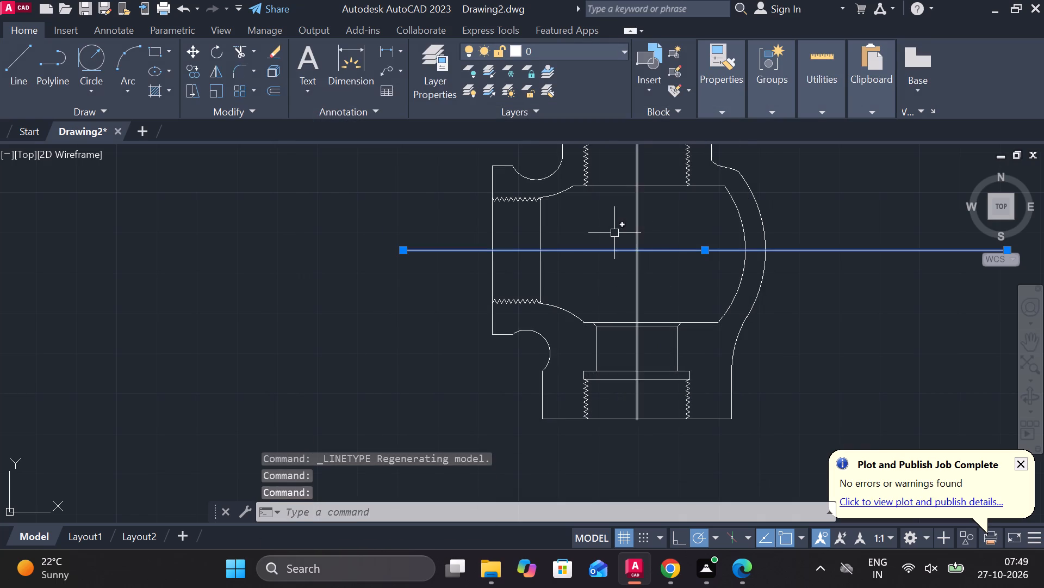
pyautogui.click(635, 210)
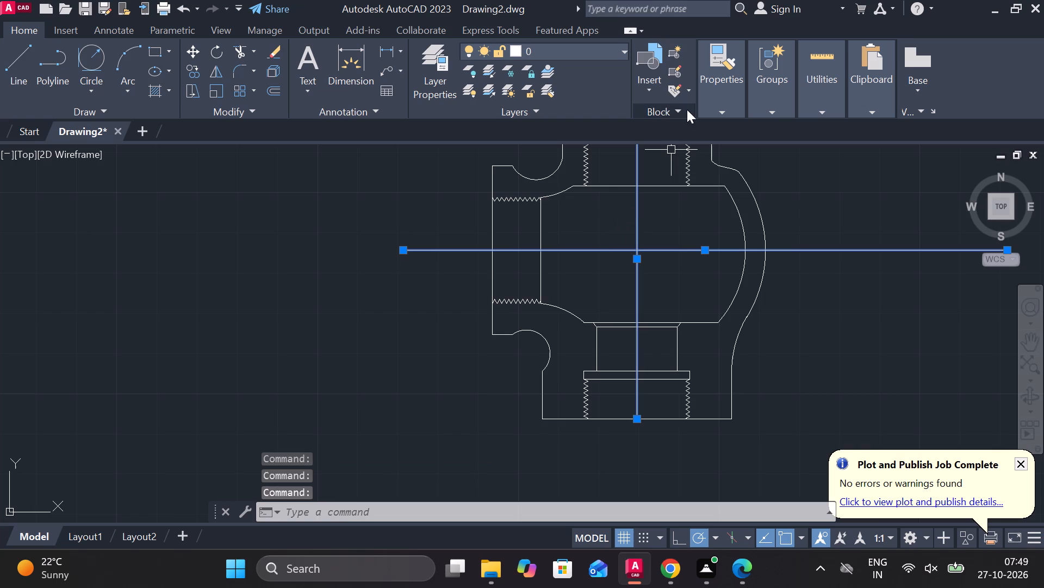
pyautogui.click(704, 110)
pyautogui.click(809, 172)
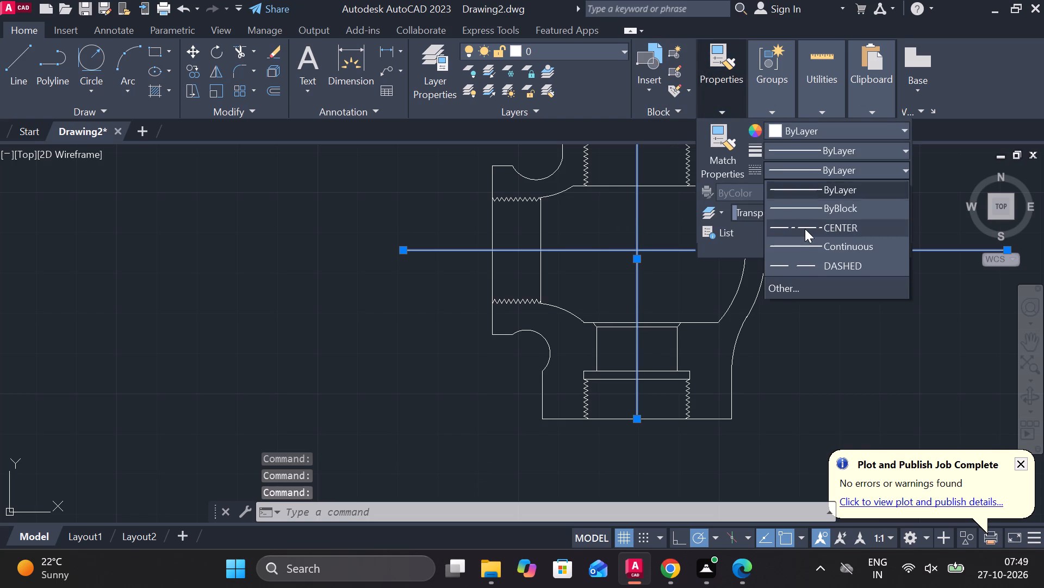
pyautogui.click(805, 231)
pyautogui.press('Escape')
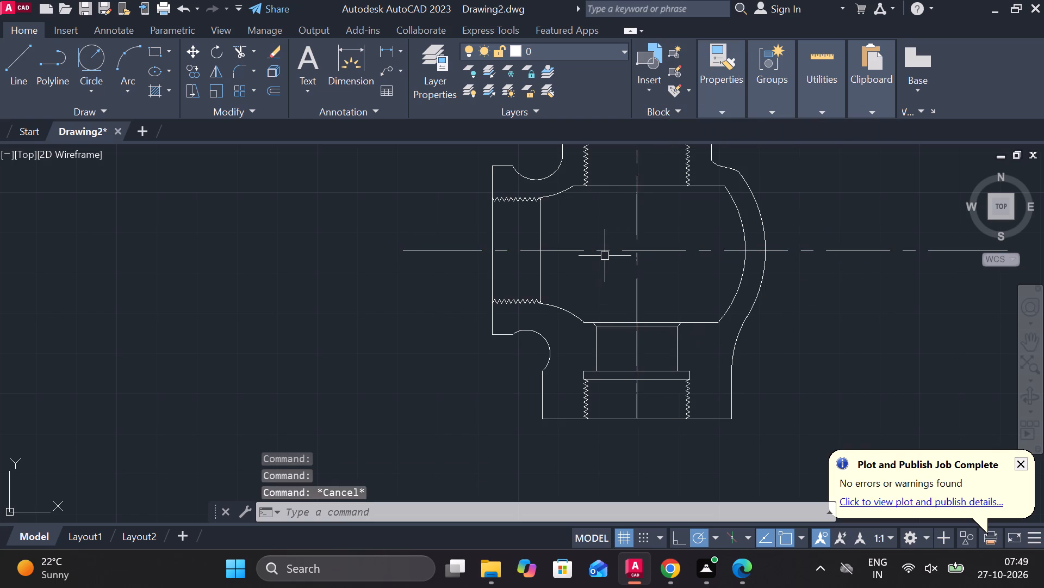
# Add a vertical linear dimension between the side port's upper and lower thread lines, placed outside the port face.
pyautogui.click(384, 54)
pyautogui.scroll(2, 554, 199)
pyautogui.scroll(3, 370, 177)
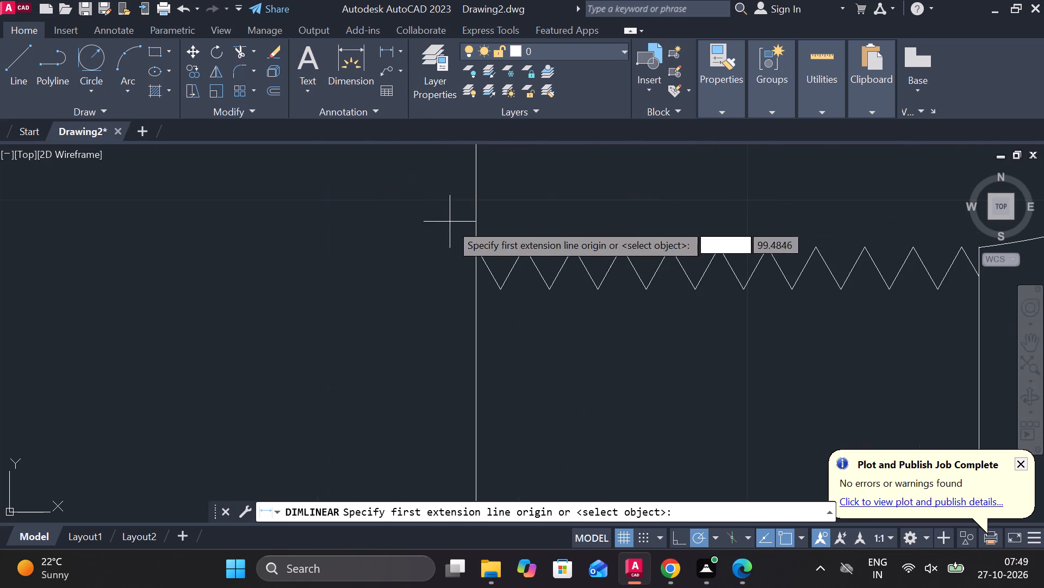
pyautogui.click(471, 249)
pyautogui.scroll(-4, 471, 253)
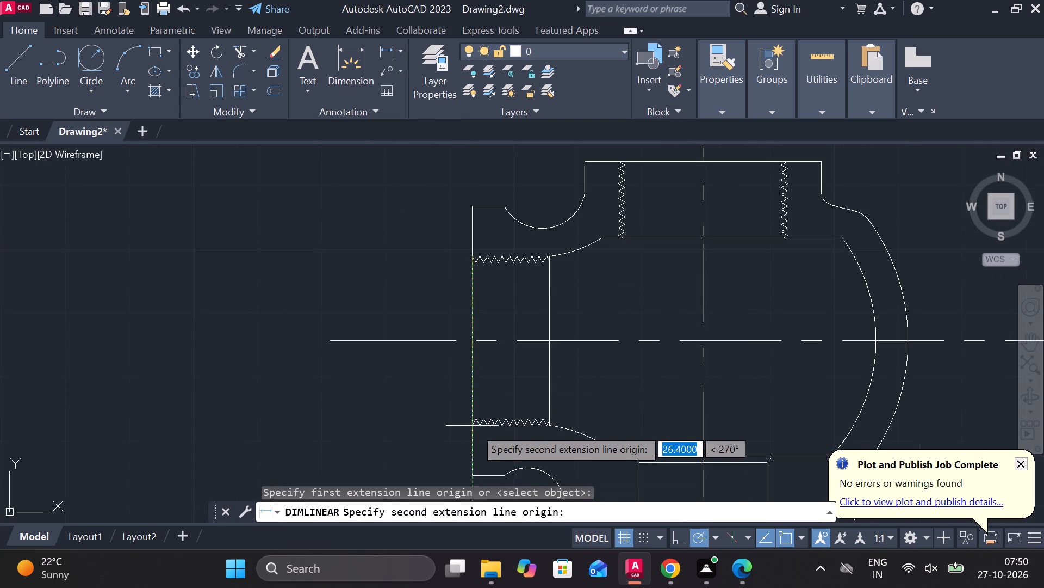
pyautogui.scroll(4, 473, 424)
pyautogui.click(461, 444)
pyautogui.scroll(-2, 448, 399)
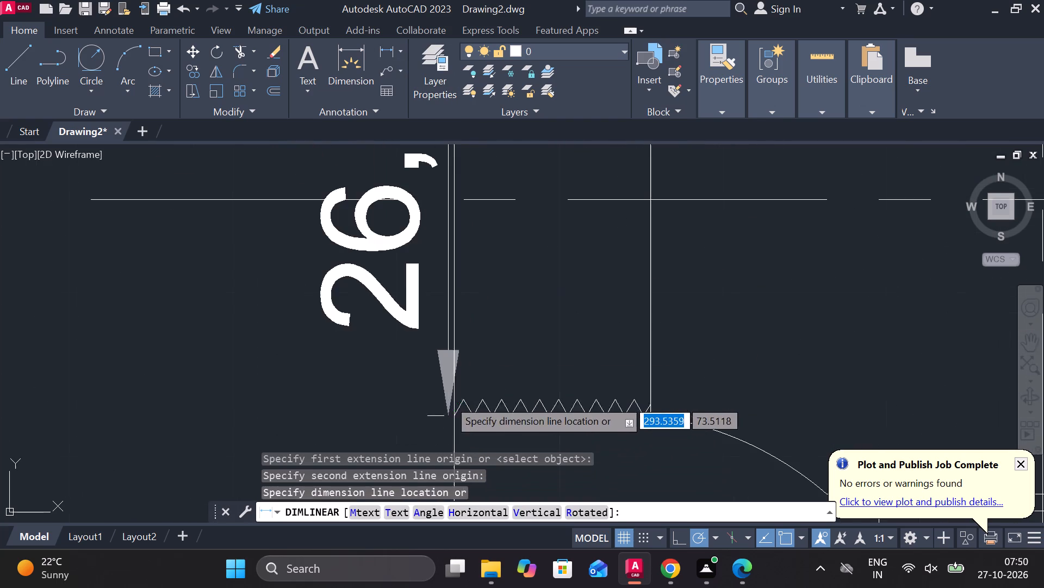
pyautogui.scroll(-2, 414, 377)
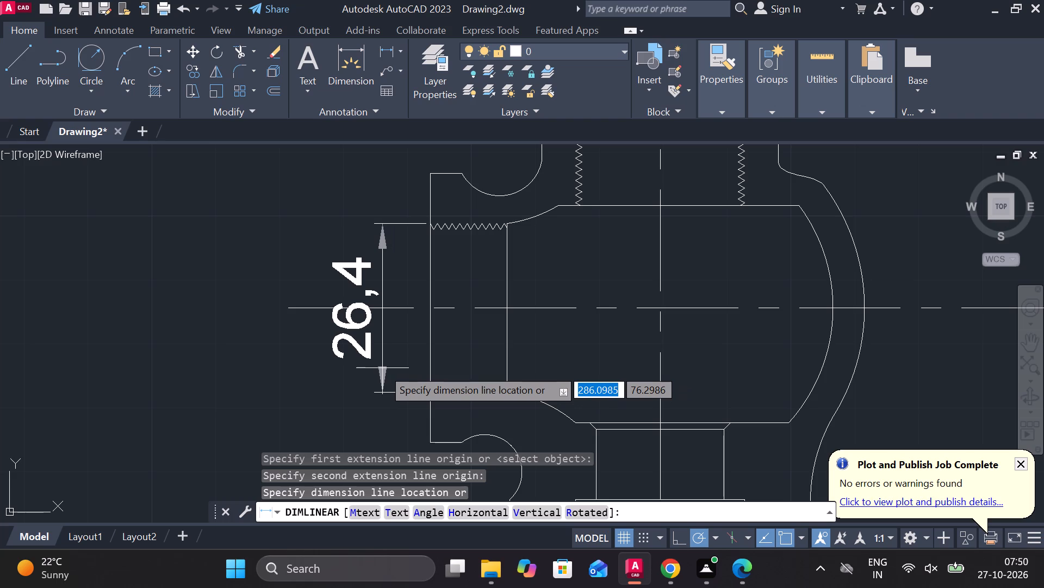
pyautogui.click(381, 362)
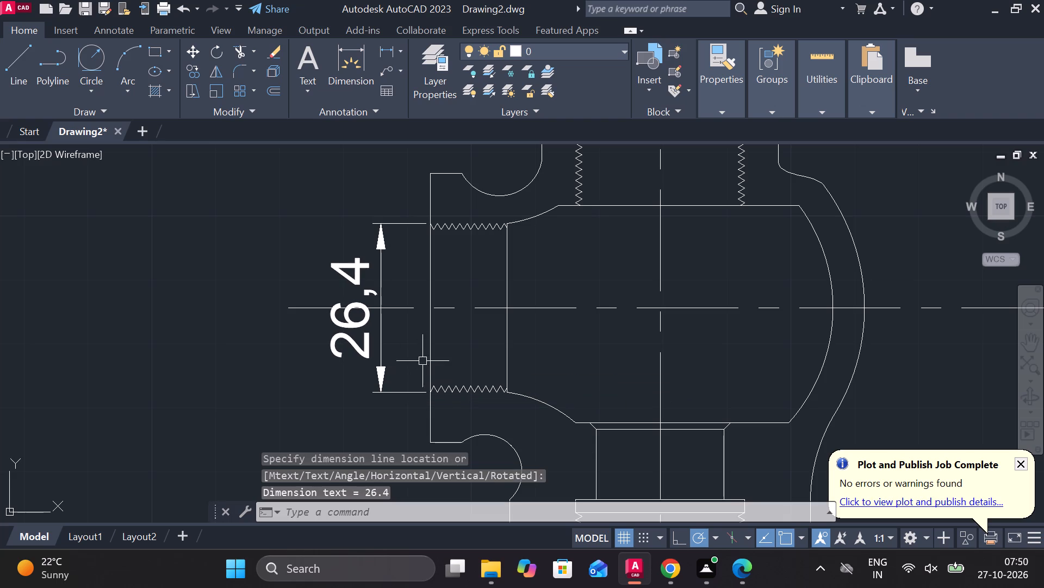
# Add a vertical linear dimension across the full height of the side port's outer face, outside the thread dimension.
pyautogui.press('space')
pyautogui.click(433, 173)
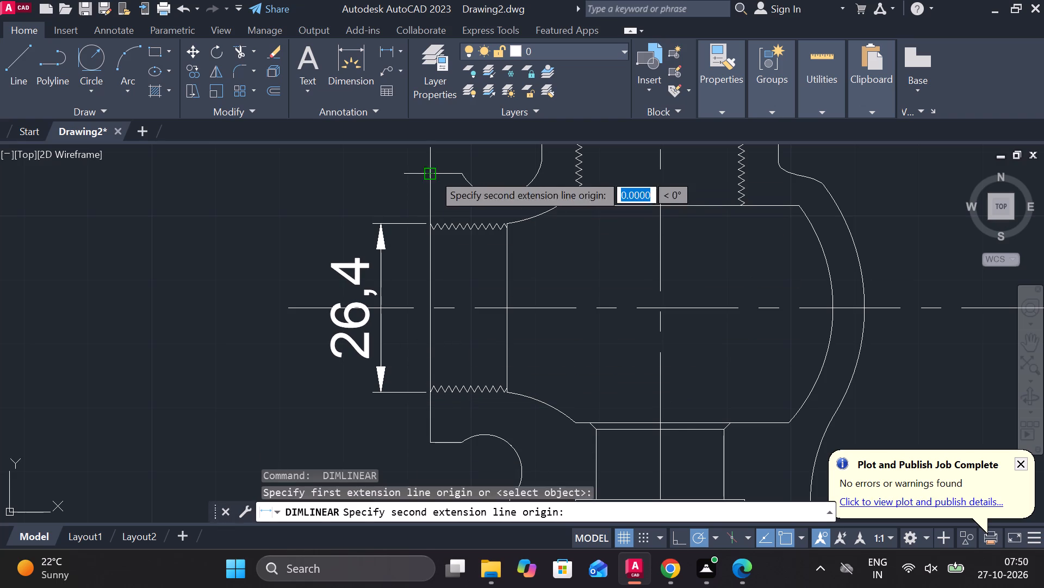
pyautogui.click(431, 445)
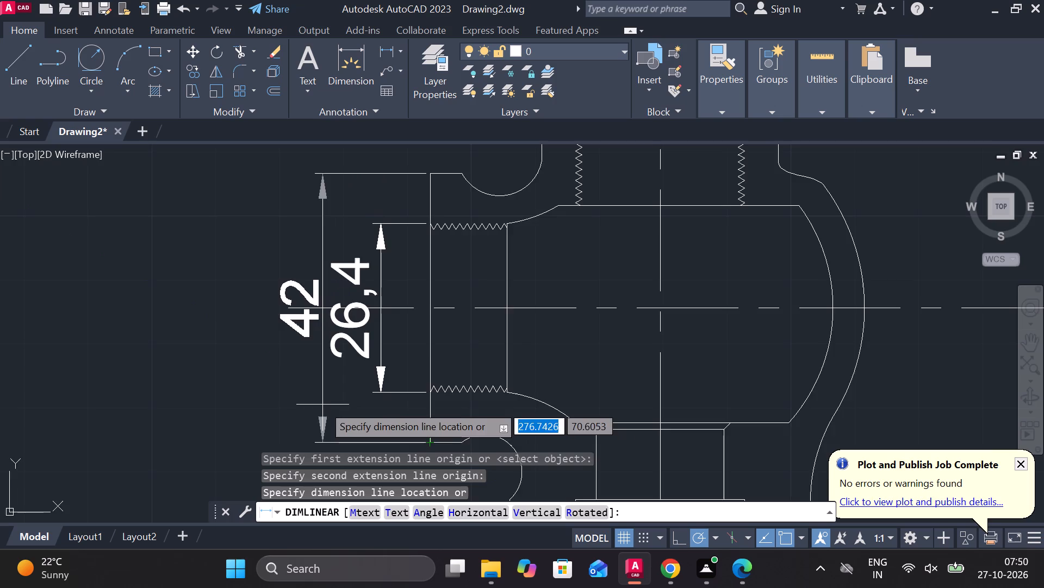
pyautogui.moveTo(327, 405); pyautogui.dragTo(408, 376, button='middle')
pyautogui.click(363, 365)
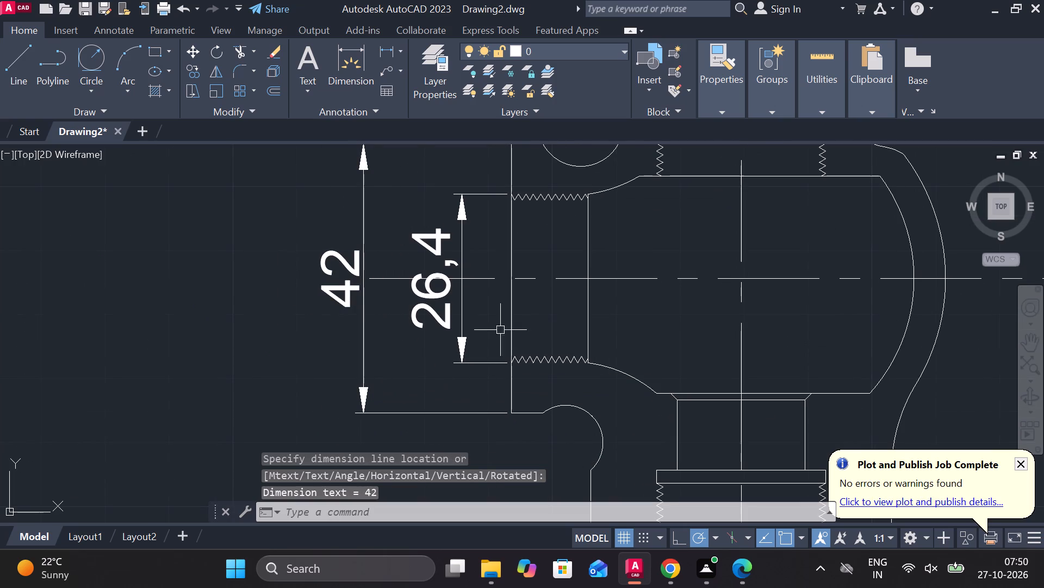
# Add a vertical linear dimension from the horizontal centre line at the side port face to the body's bottom corner.
pyautogui.press('space')
pyautogui.click(513, 285)
pyautogui.scroll(-3, 515, 290)
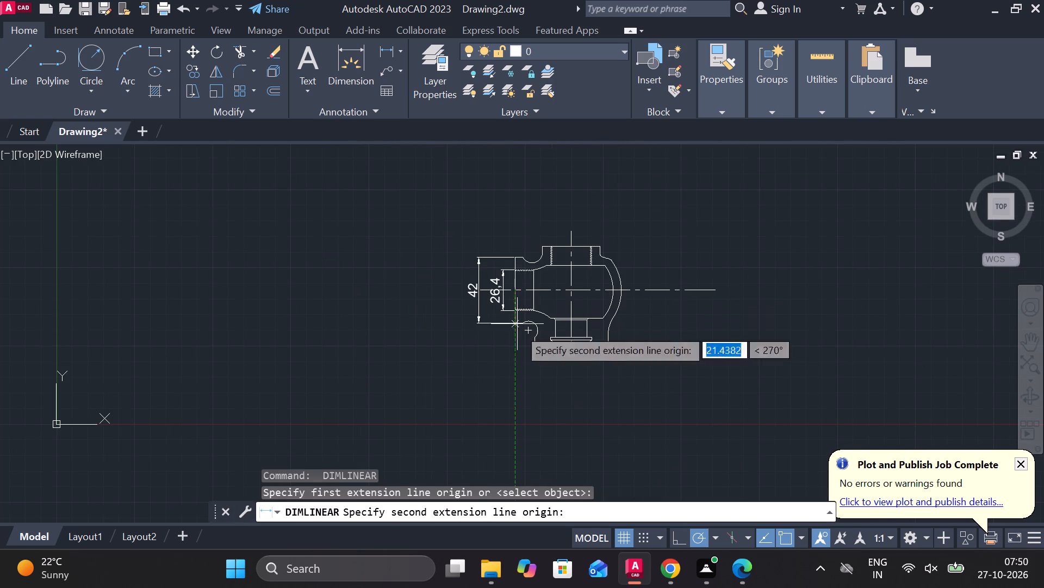
pyautogui.scroll(3, 525, 372)
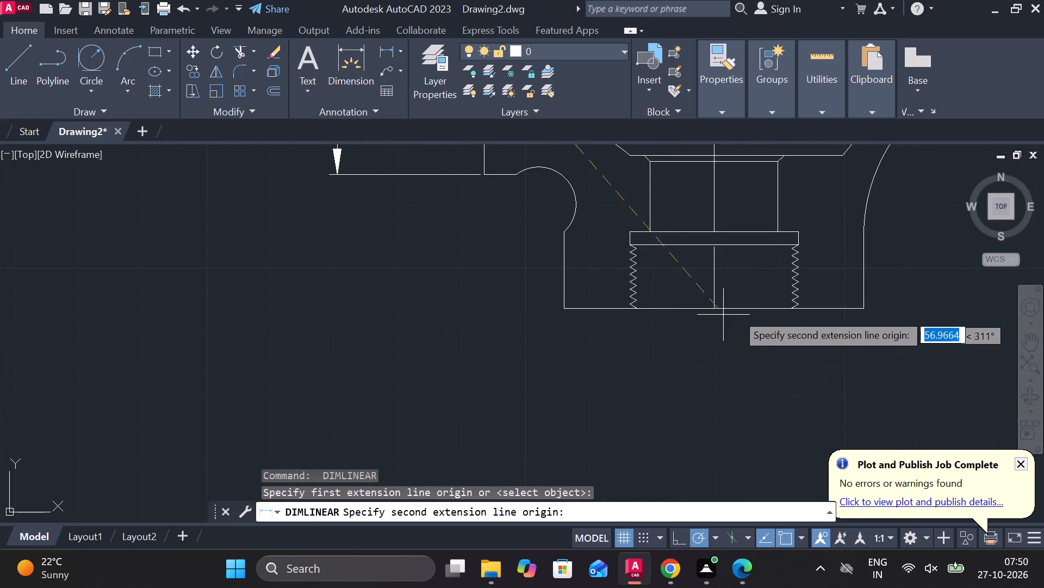
pyautogui.click(564, 305)
pyautogui.scroll(-1, 411, 292)
pyautogui.moveTo(418, 298); pyautogui.dragTo(420, 349, button='middle')
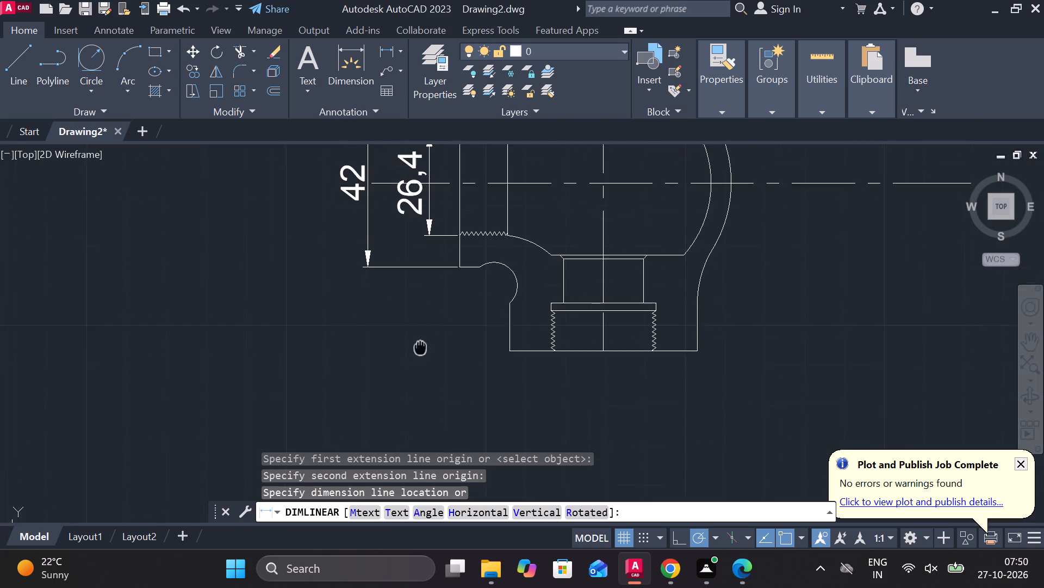
pyautogui.moveTo(420, 349); pyautogui.dragTo(418, 364, button='middle')
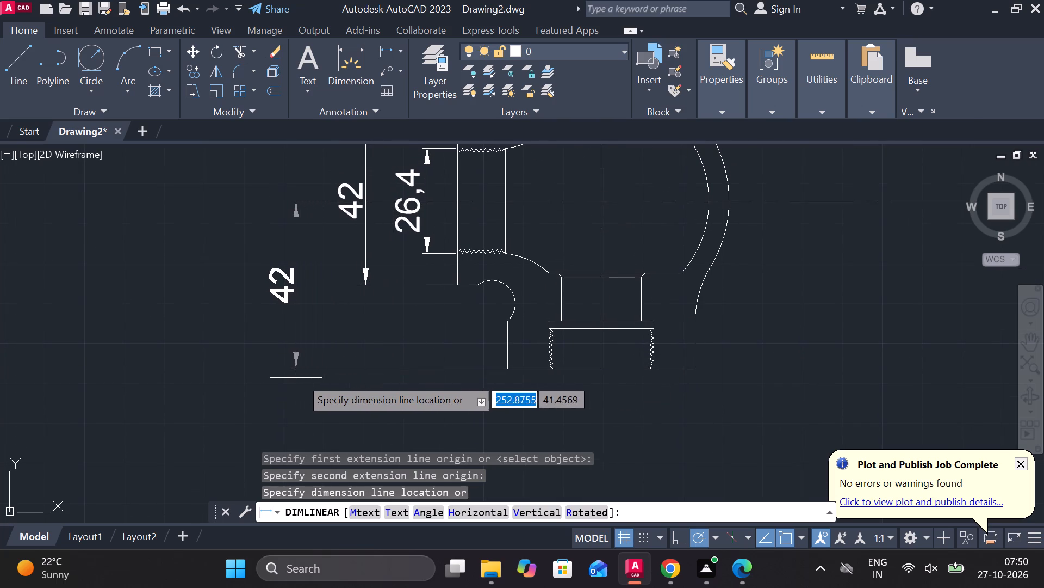
pyautogui.click(318, 372)
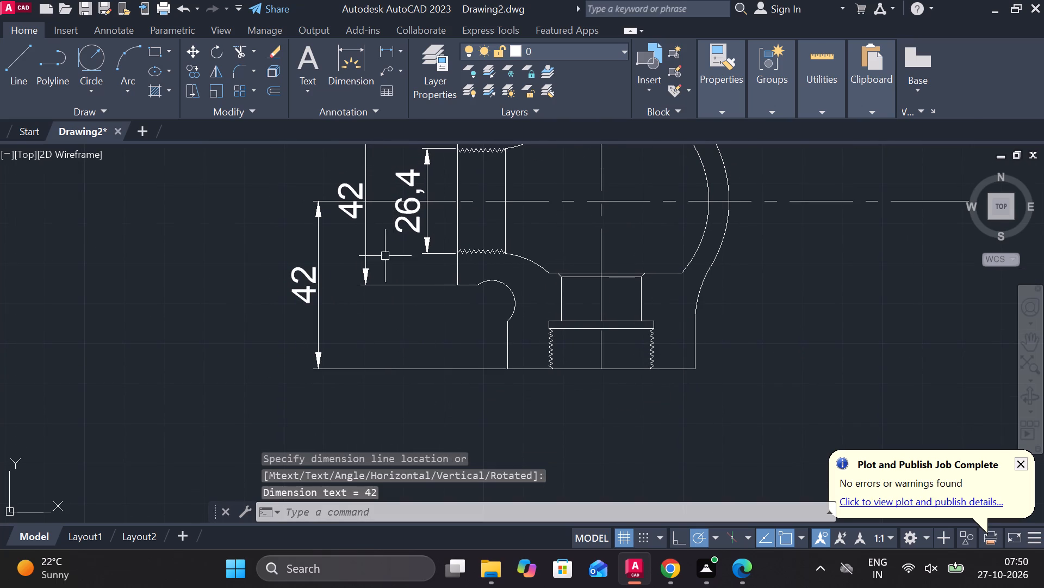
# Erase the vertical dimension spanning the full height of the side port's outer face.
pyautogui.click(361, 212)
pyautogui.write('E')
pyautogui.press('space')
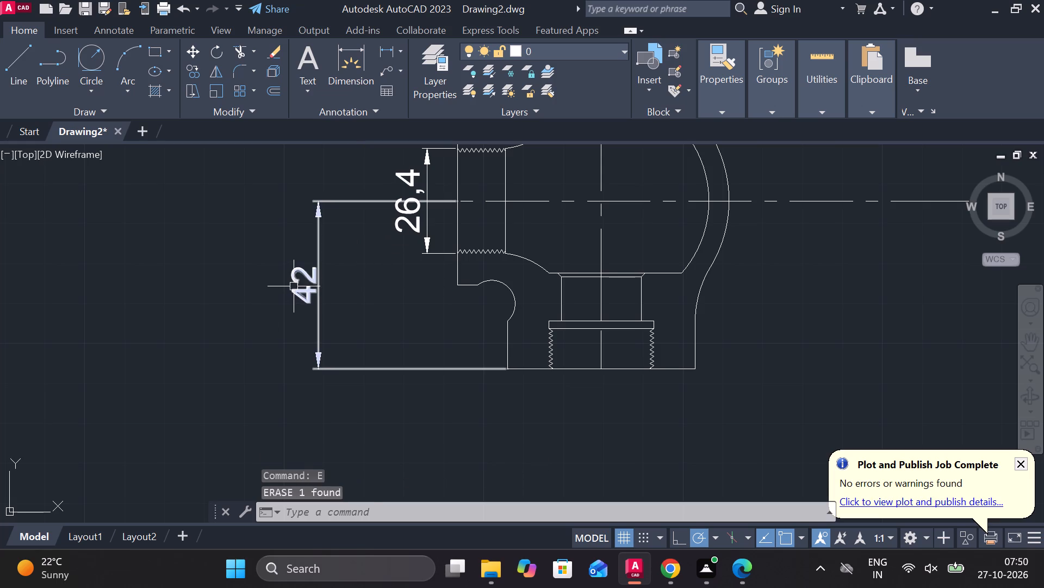
# Move the centre-line-to-base vertical dimension closer to the vessel body, just outside the side port's thread dimension.
pyautogui.click(302, 281)
pyautogui.click(307, 282)
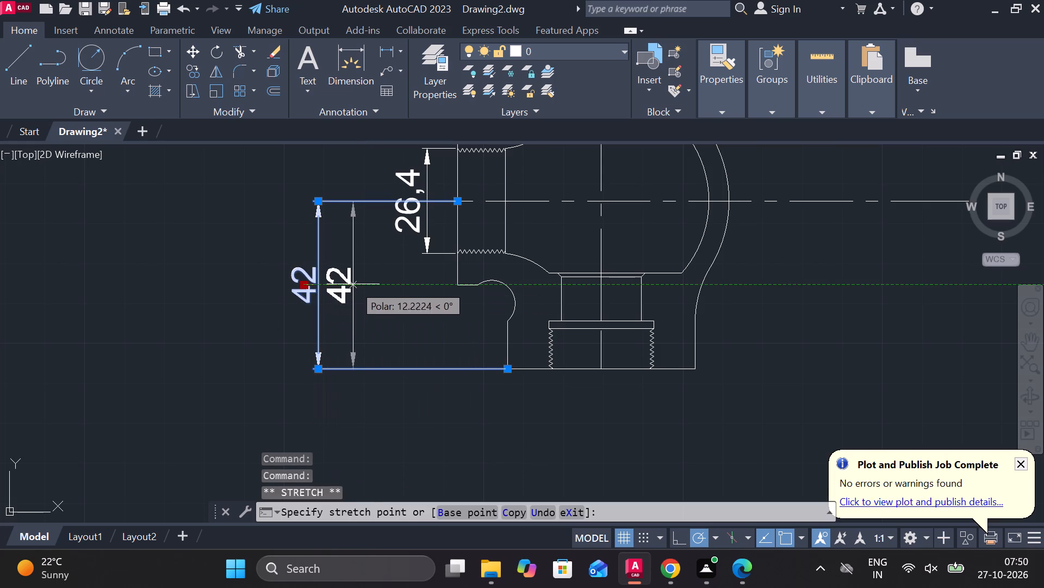
pyautogui.click(376, 284)
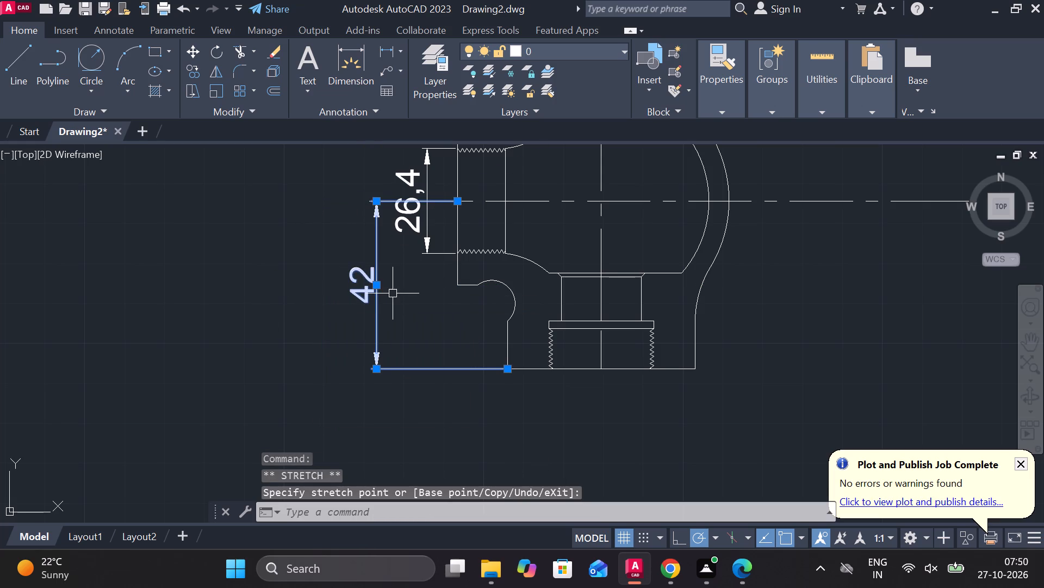
pyautogui.press('Escape')
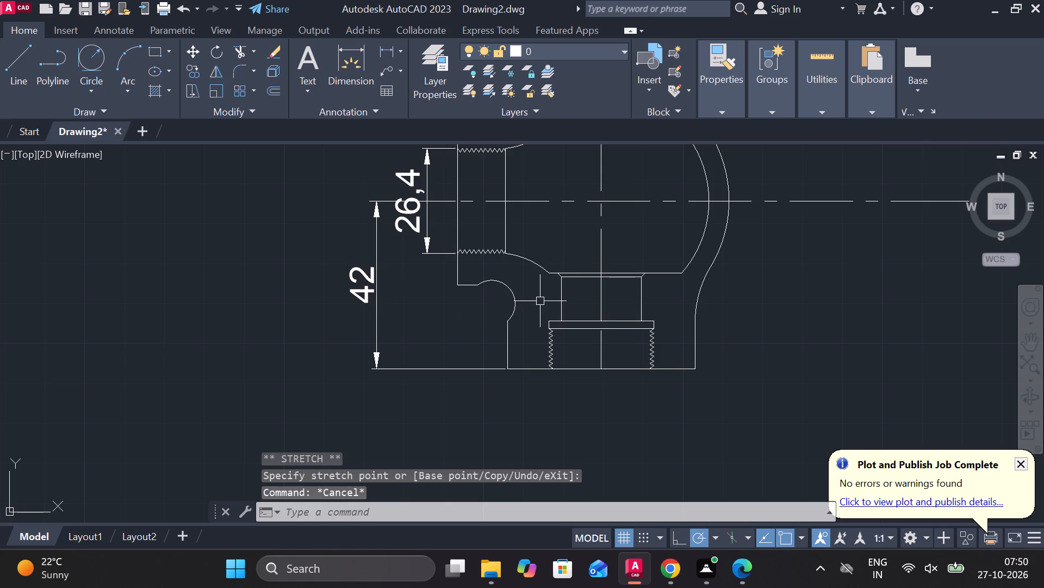
# Add a horizontal linear dimension for the side port's threaded depth, from outer face to inner edge, just above the horizontal centre line.
pyautogui.press('space')
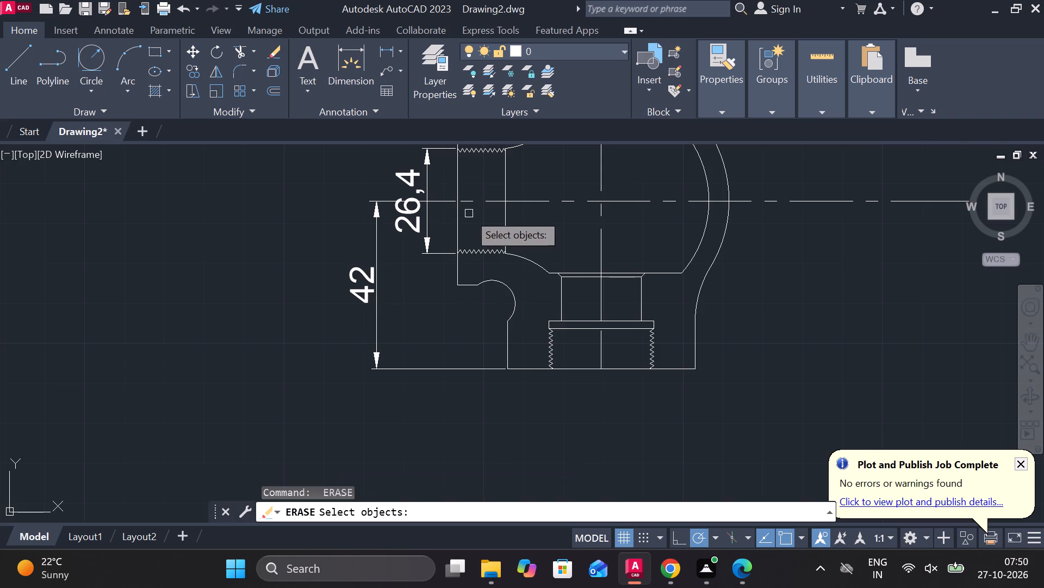
pyautogui.click(393, 53)
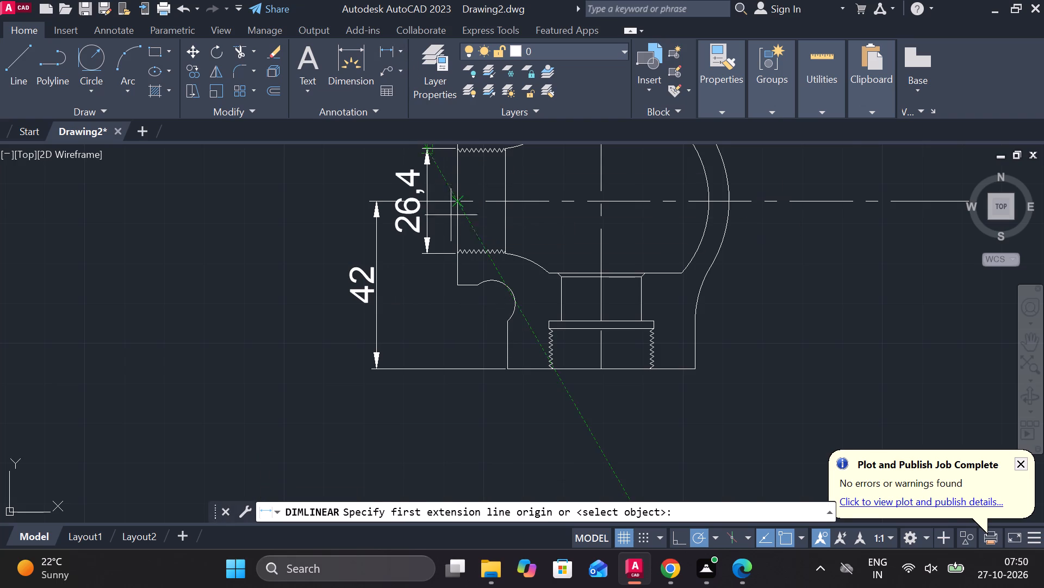
pyautogui.scroll(2, 460, 218)
pyautogui.click(457, 181)
pyautogui.click(573, 177)
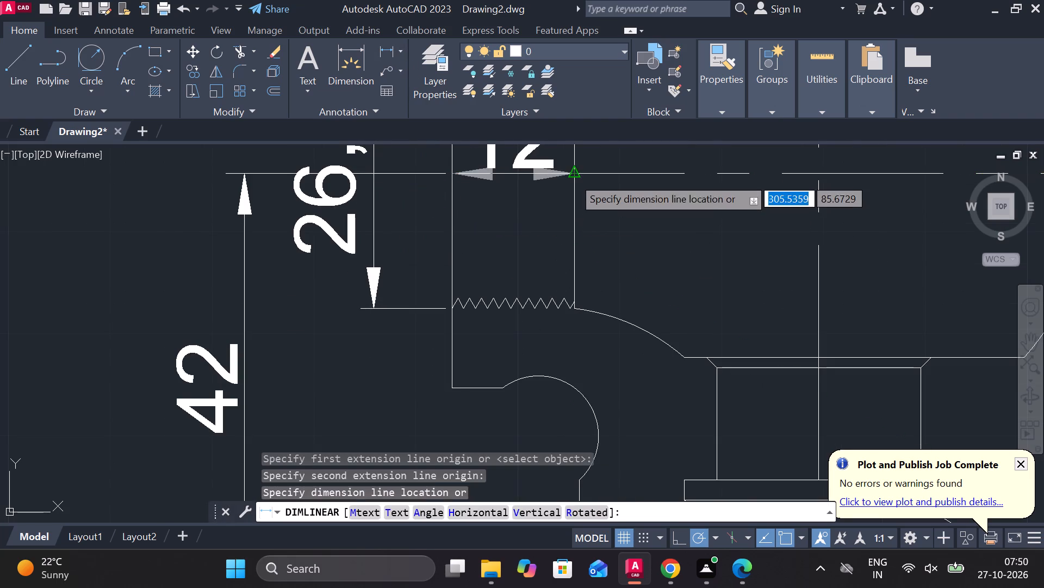
pyautogui.moveTo(549, 175); pyautogui.dragTo(530, 279, button='middle')
pyautogui.click(519, 244)
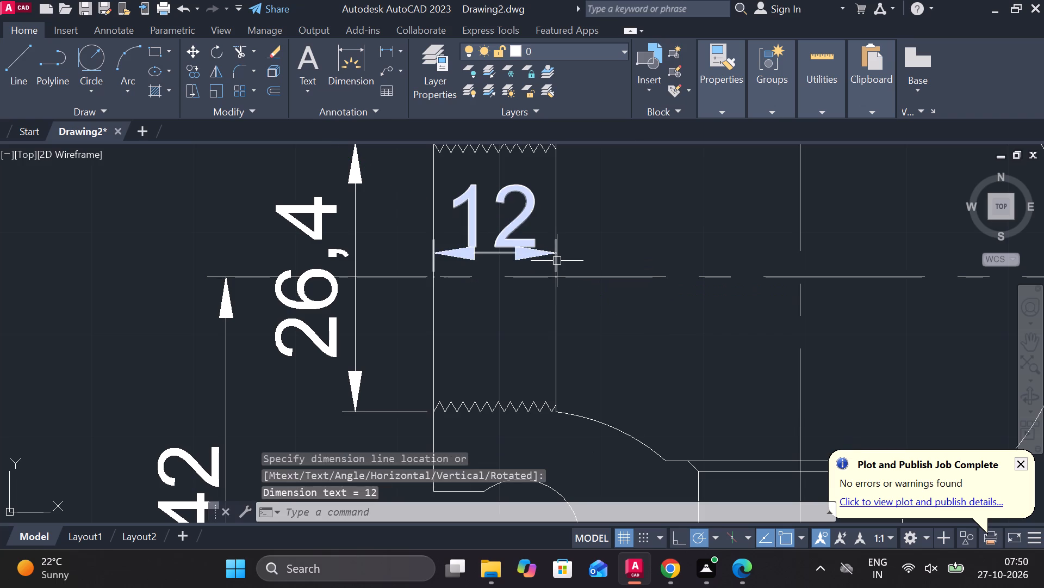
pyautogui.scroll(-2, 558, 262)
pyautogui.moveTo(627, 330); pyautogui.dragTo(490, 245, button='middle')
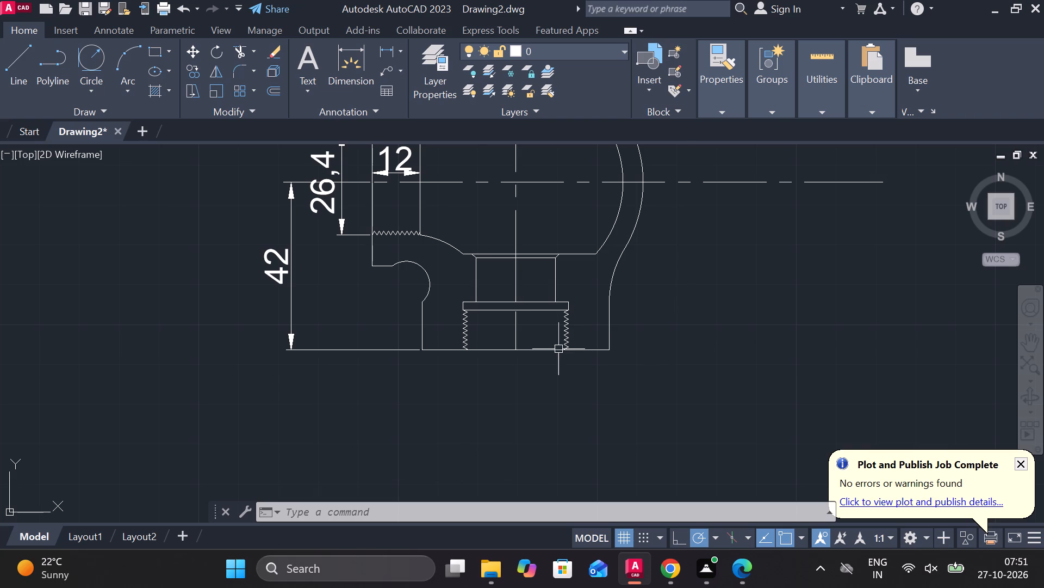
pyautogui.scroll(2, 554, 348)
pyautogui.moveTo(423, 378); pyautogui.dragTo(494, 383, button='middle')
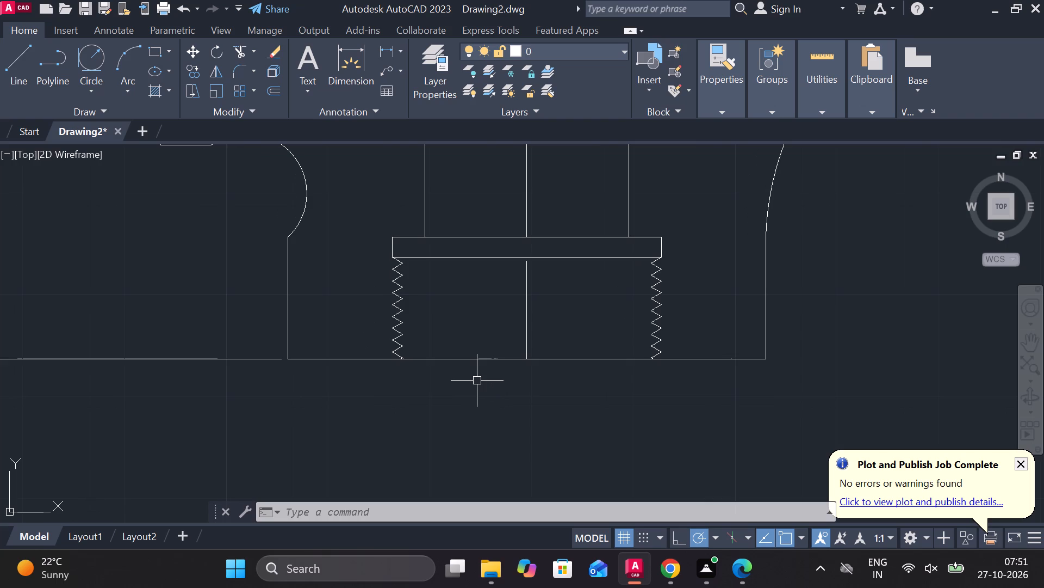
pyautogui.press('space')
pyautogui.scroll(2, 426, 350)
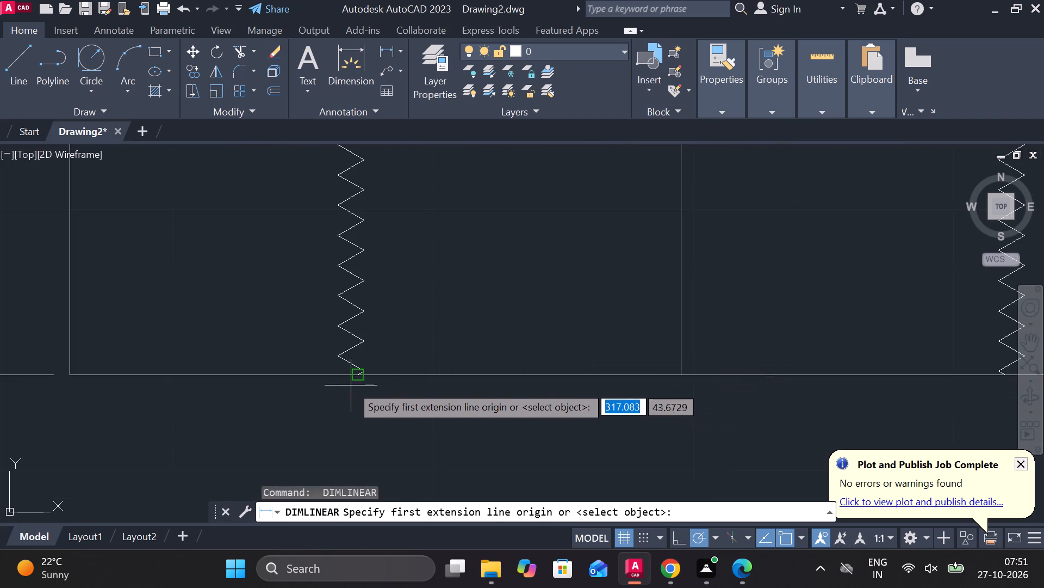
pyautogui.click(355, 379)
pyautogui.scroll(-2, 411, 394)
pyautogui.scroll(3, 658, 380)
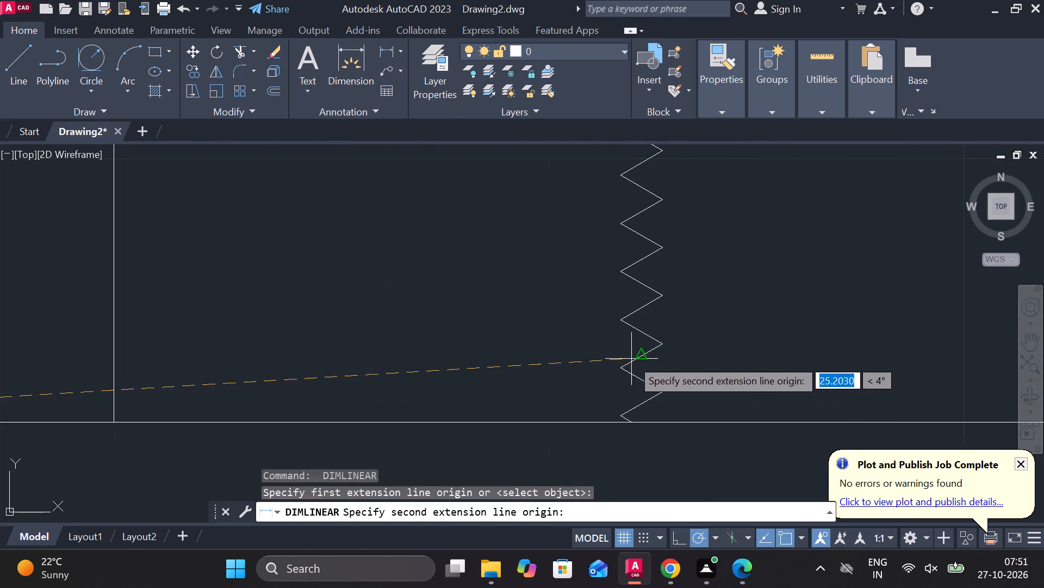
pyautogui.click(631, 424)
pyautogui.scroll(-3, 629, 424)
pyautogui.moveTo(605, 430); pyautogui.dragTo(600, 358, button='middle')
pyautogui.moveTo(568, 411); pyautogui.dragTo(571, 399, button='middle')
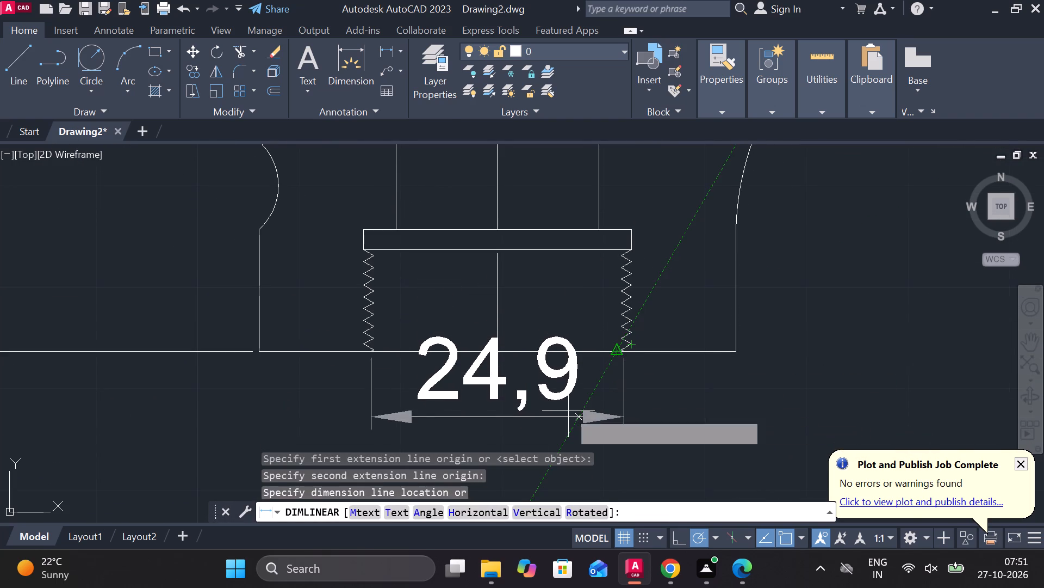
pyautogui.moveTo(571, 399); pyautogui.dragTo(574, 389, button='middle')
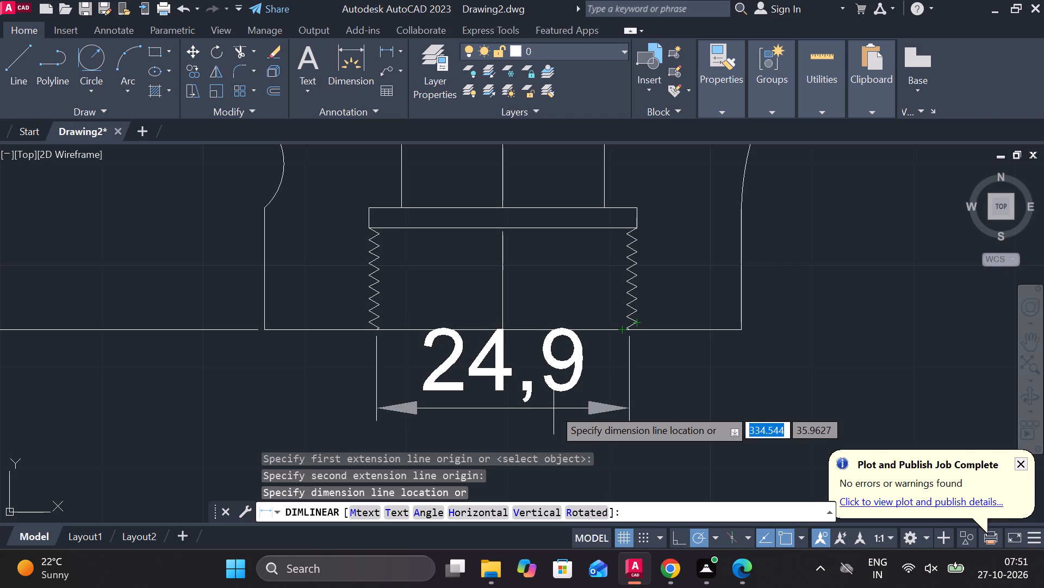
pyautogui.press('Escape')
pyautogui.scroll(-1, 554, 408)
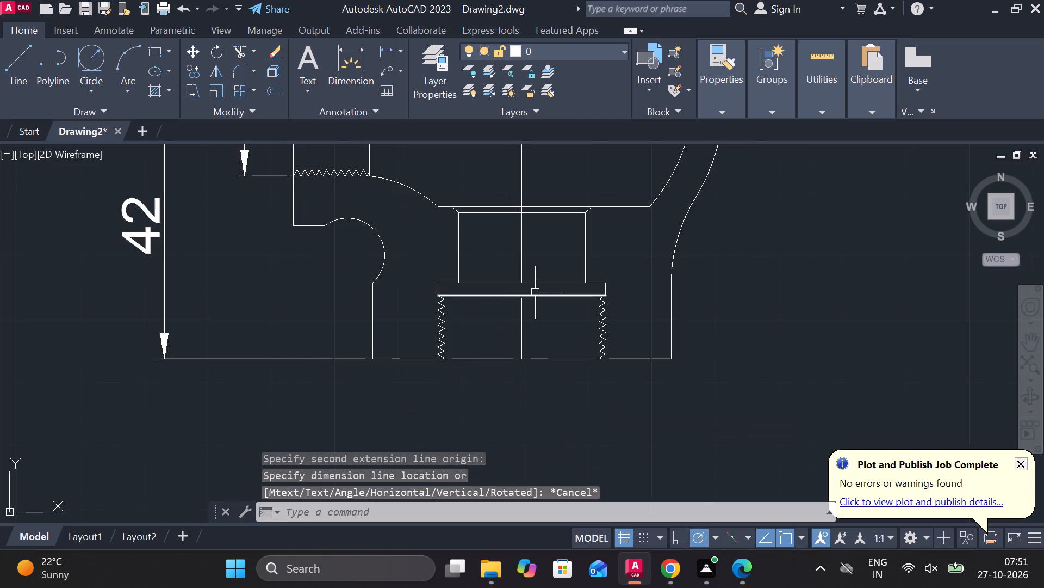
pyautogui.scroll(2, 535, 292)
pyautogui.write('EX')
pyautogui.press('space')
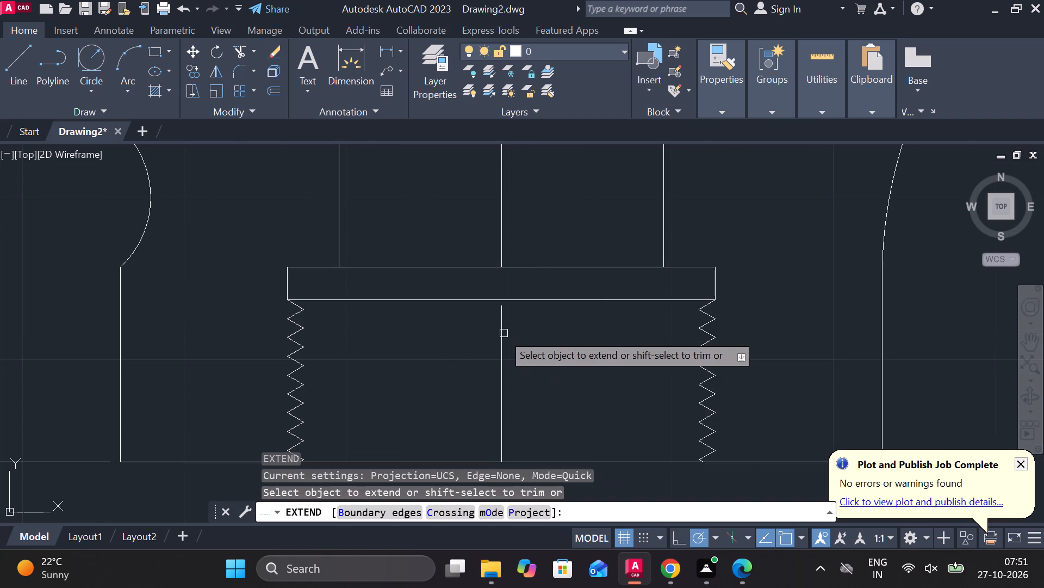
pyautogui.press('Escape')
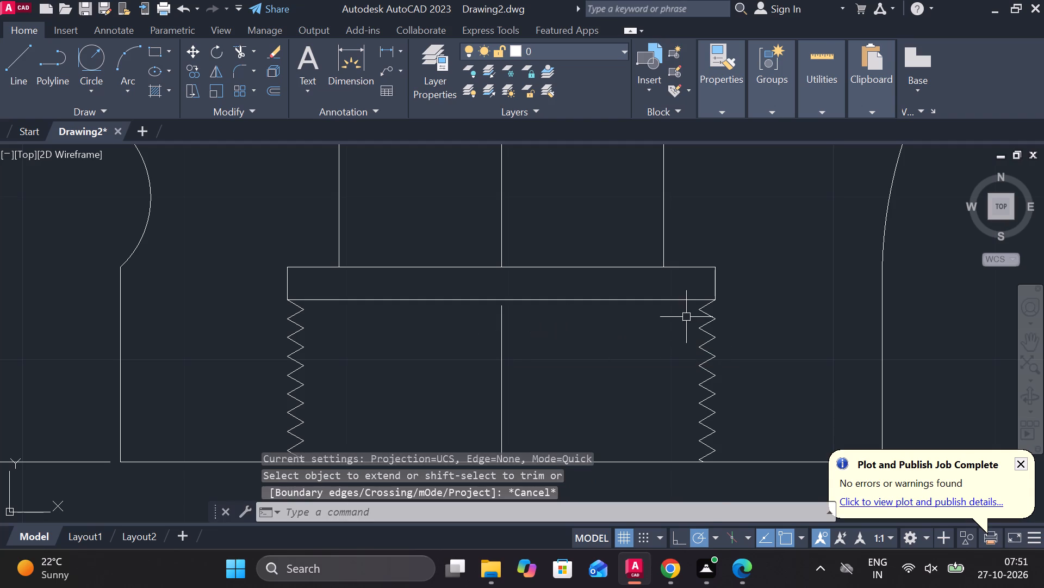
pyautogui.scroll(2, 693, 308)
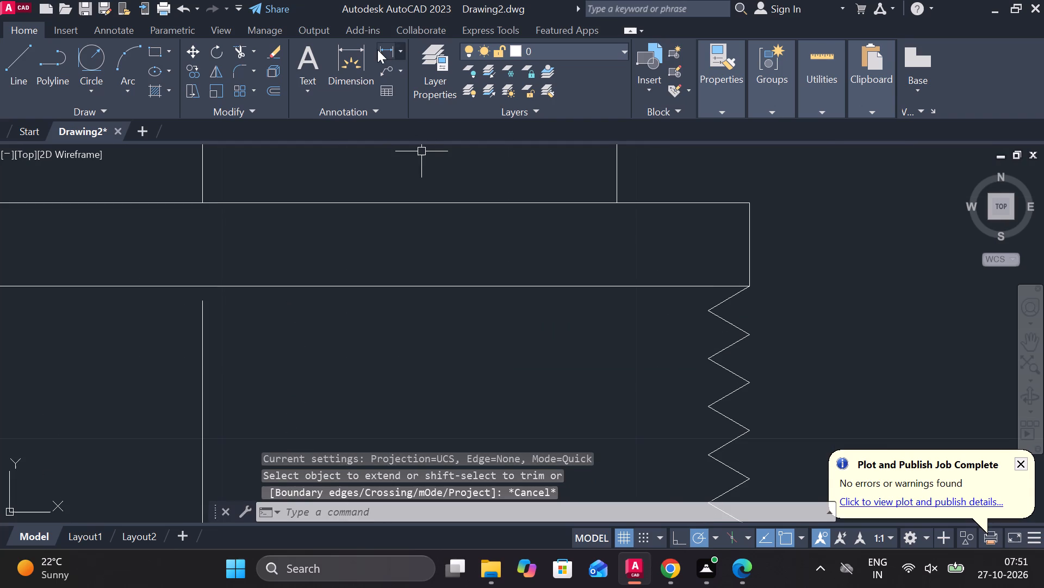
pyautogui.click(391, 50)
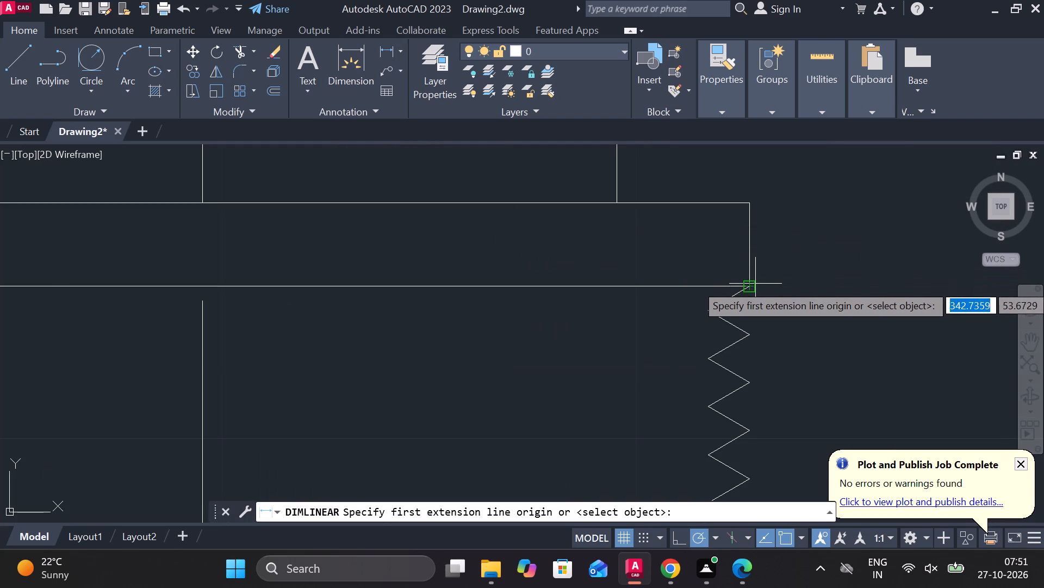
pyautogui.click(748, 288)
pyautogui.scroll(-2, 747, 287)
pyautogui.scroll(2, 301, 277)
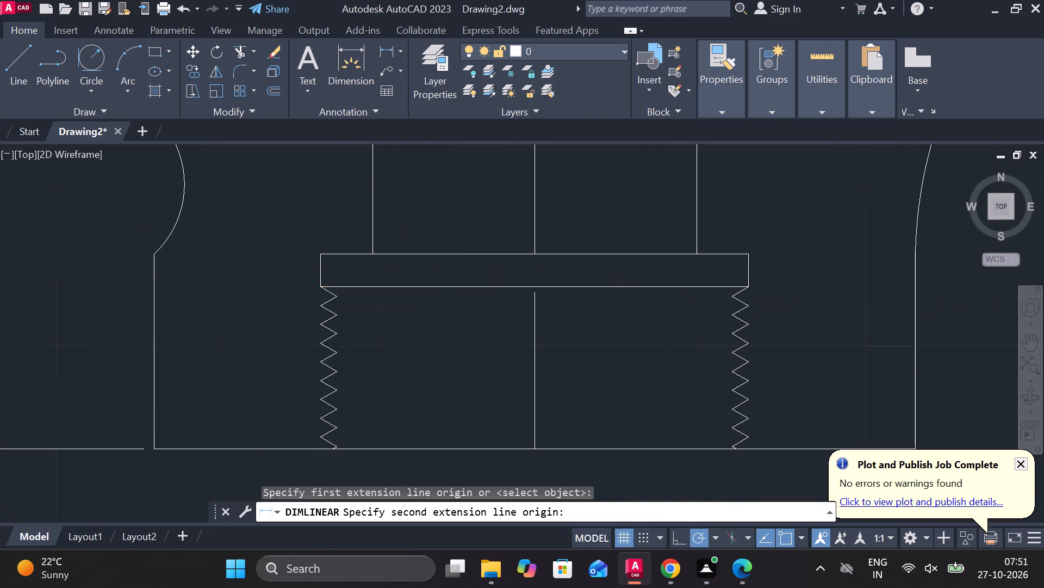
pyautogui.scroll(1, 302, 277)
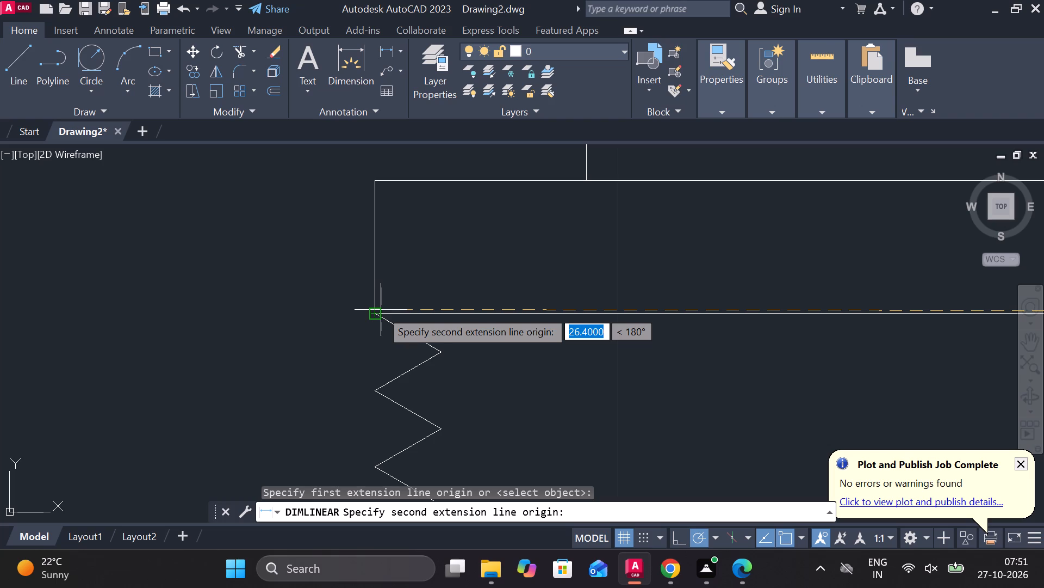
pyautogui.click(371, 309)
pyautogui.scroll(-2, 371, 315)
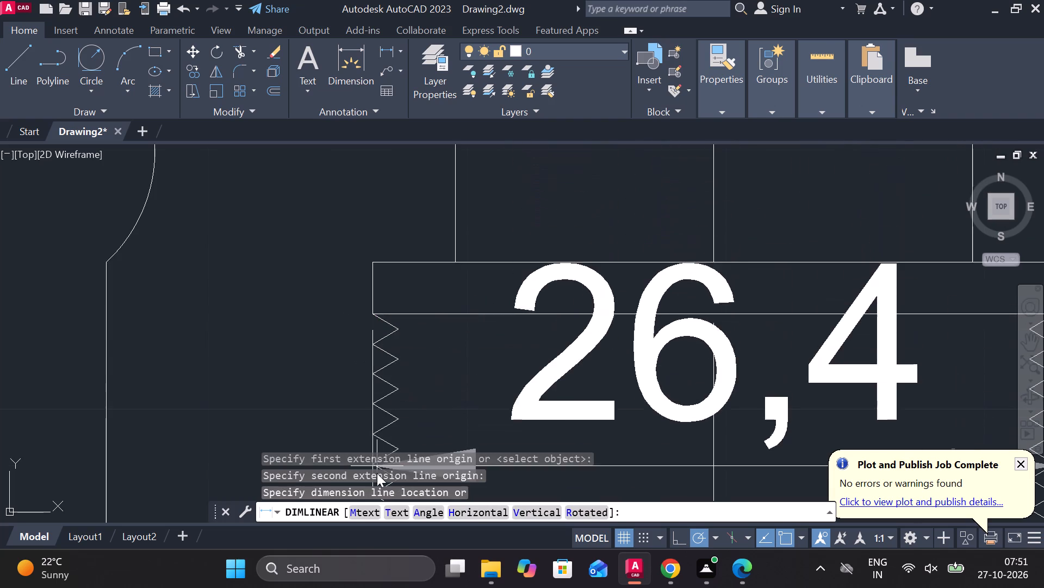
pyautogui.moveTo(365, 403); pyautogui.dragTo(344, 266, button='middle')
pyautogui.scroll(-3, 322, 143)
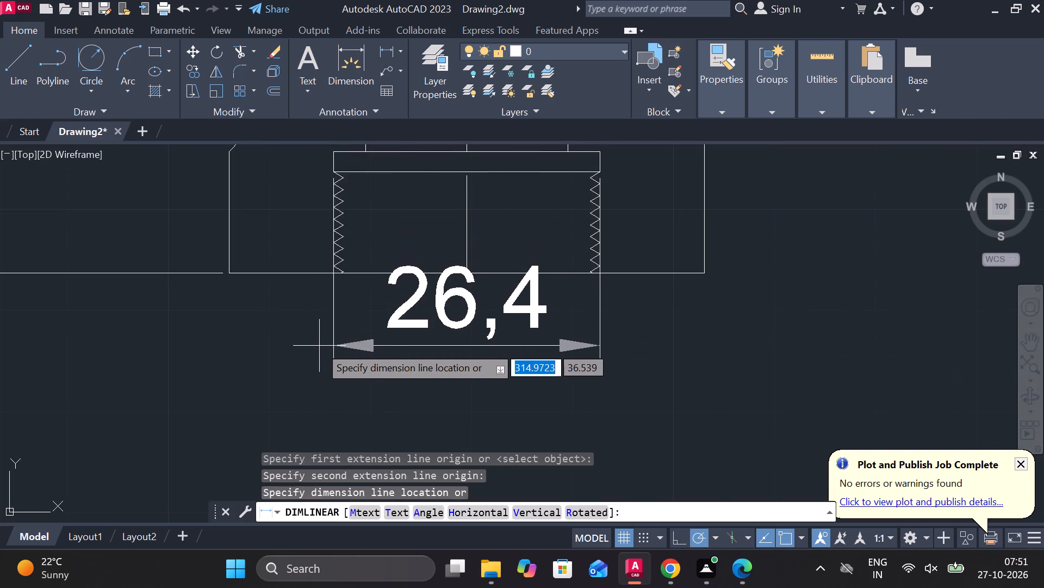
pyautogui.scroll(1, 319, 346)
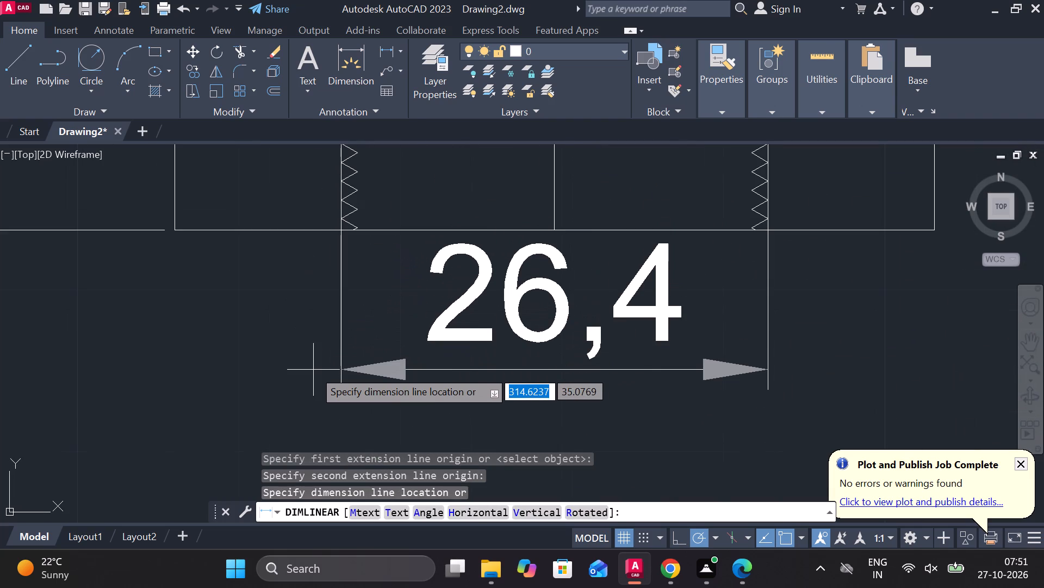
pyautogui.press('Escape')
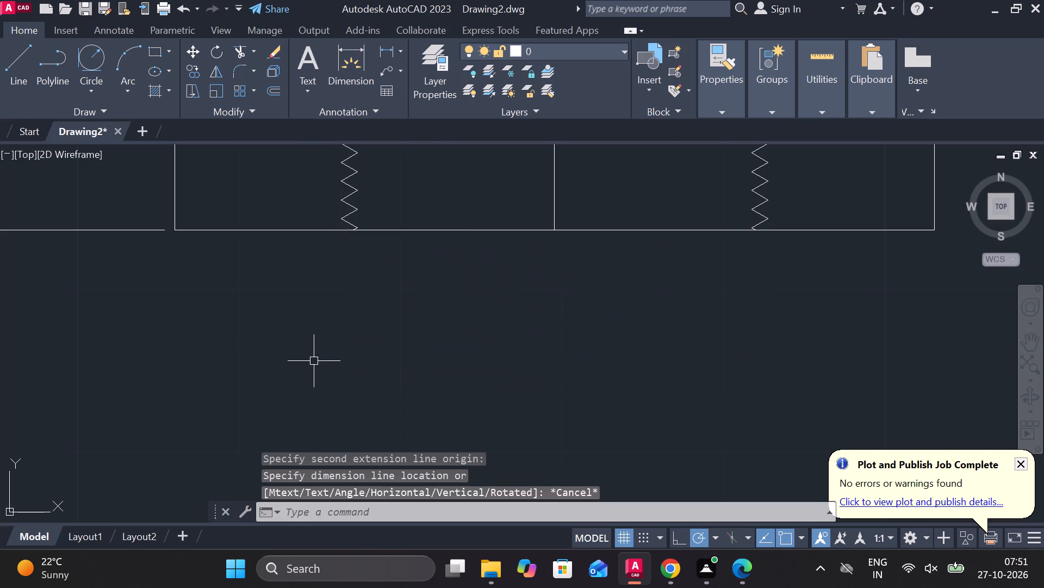
# Add a horizontal linear dimension across the bottom port's thread between its outermost tooth points, placed below the vessel base.
pyautogui.click(384, 54)
pyautogui.scroll(2, 337, 210)
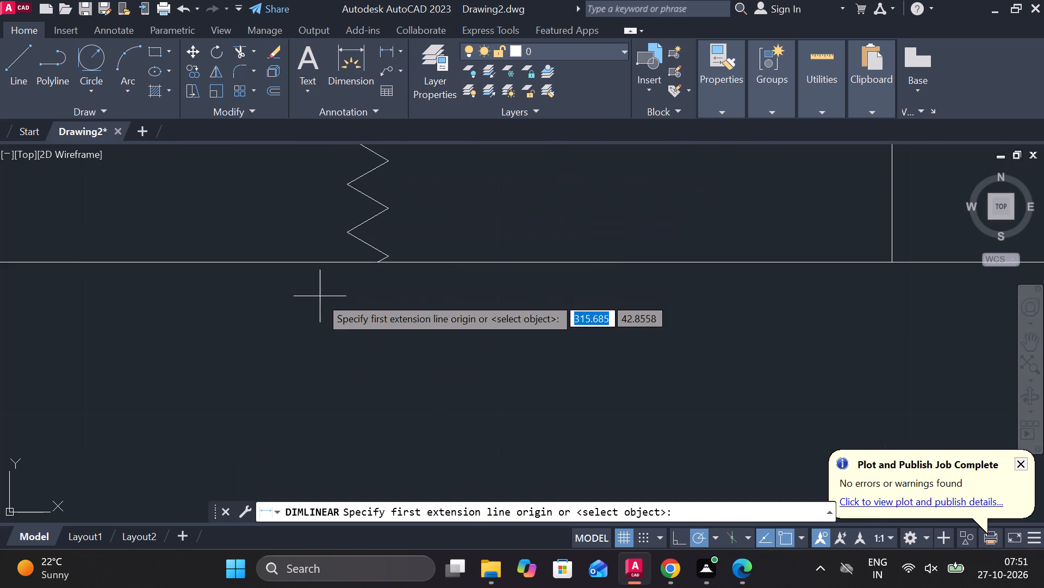
pyautogui.click(341, 241)
pyautogui.scroll(-2, 459, 266)
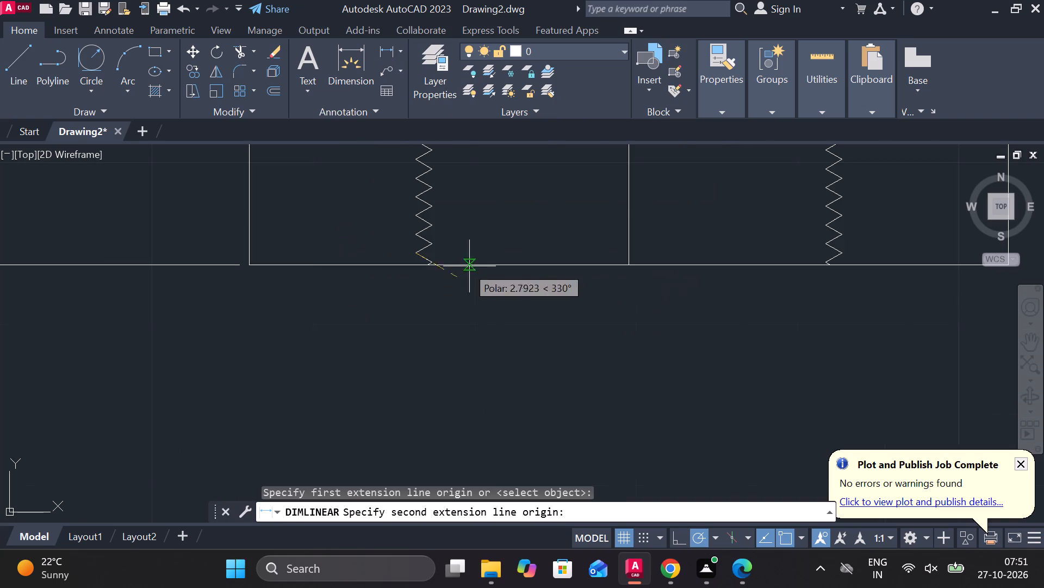
pyautogui.scroll(2, 809, 271)
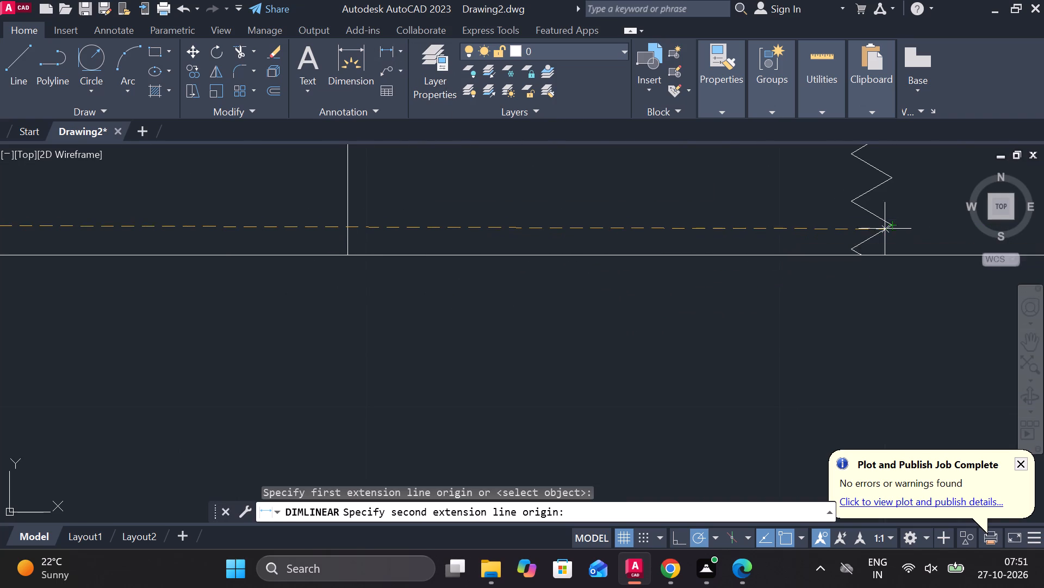
pyautogui.click(890, 226)
pyautogui.scroll(-2, 759, 308)
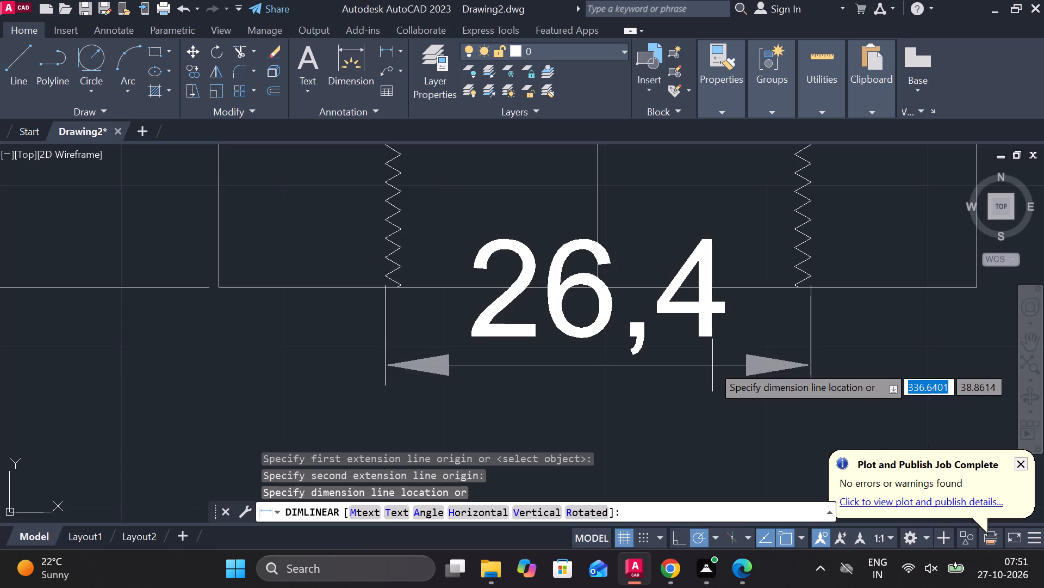
pyautogui.moveTo(712, 365); pyautogui.dragTo(690, 265, button='middle')
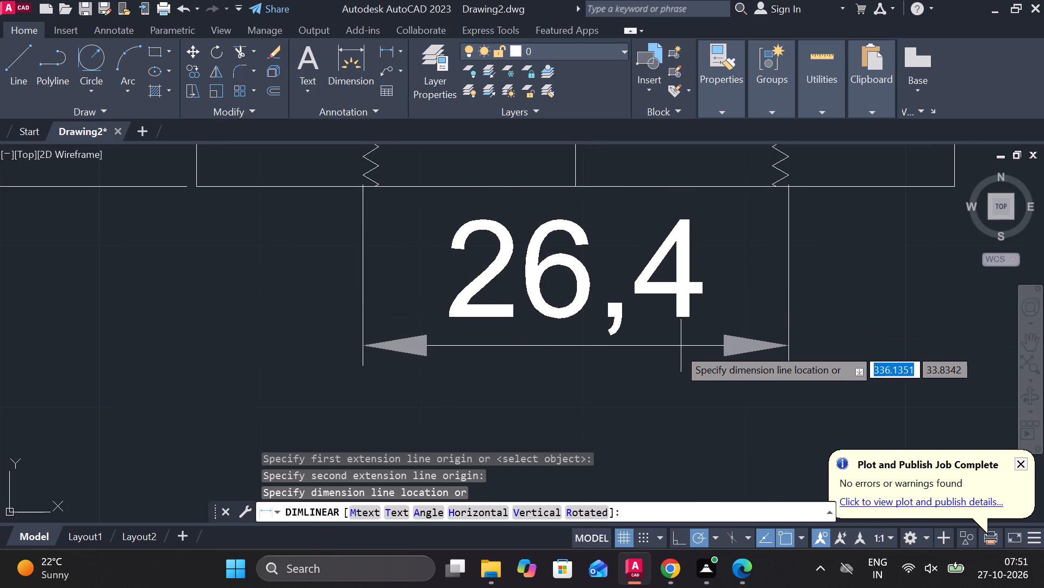
pyautogui.click(677, 357)
pyautogui.scroll(-2, 690, 345)
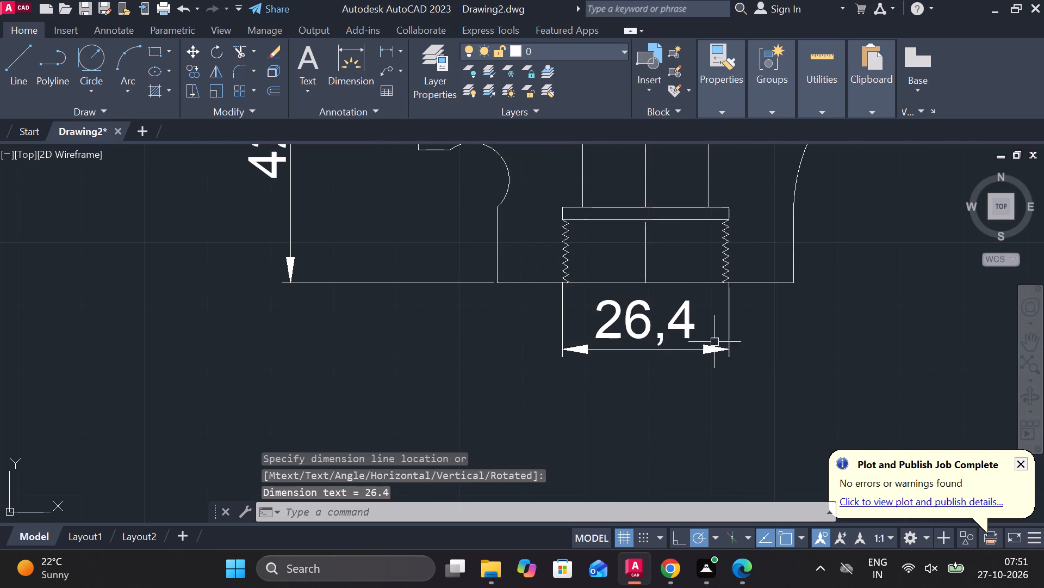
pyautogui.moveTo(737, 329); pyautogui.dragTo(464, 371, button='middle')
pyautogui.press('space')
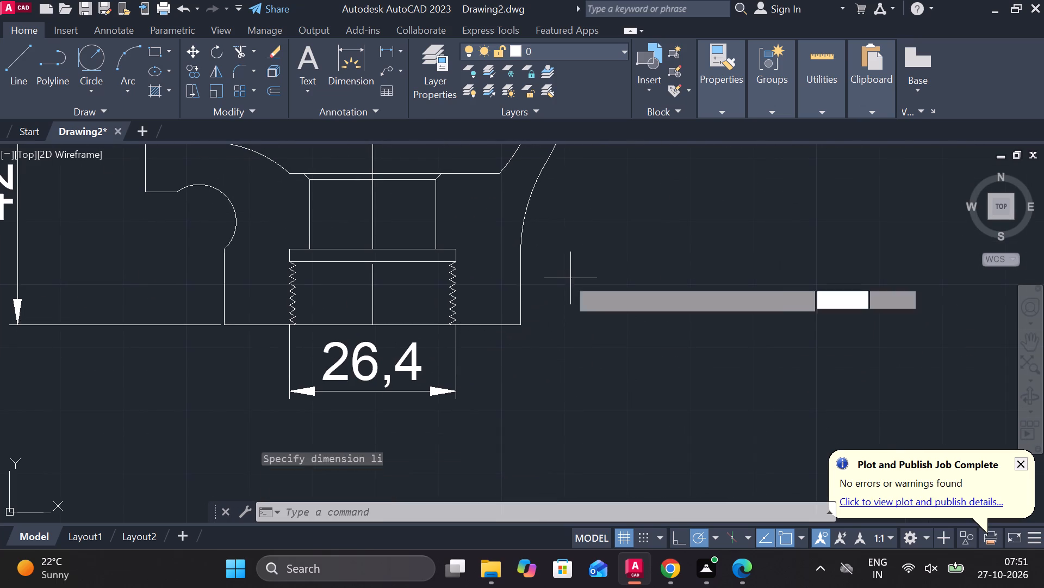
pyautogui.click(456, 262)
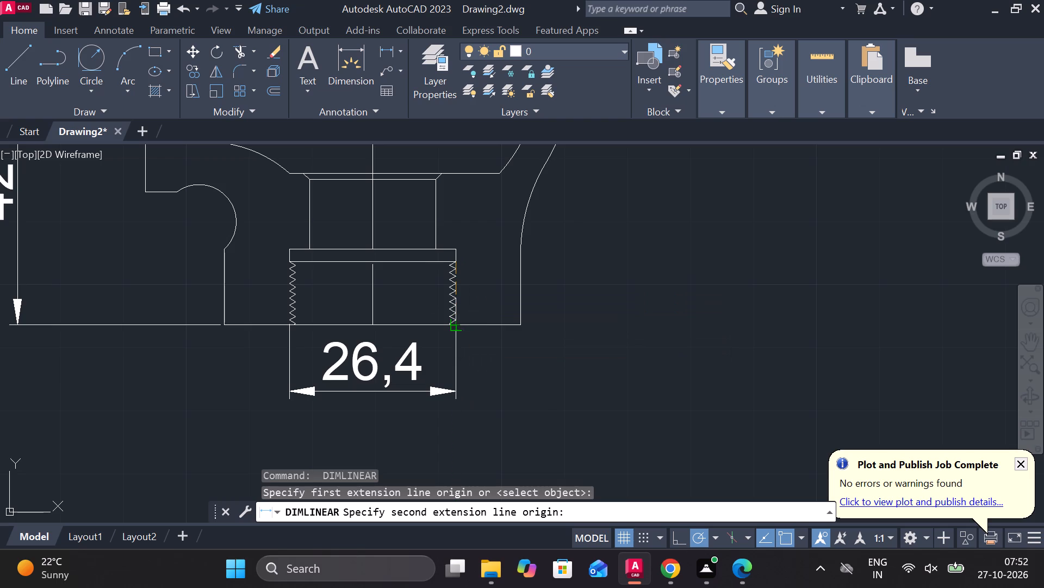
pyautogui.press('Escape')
# Add a vertical linear dimension from the top corner of the groove above the bottom thread to the vessel base, outside the body.
pyautogui.scroll(2, 468, 205)
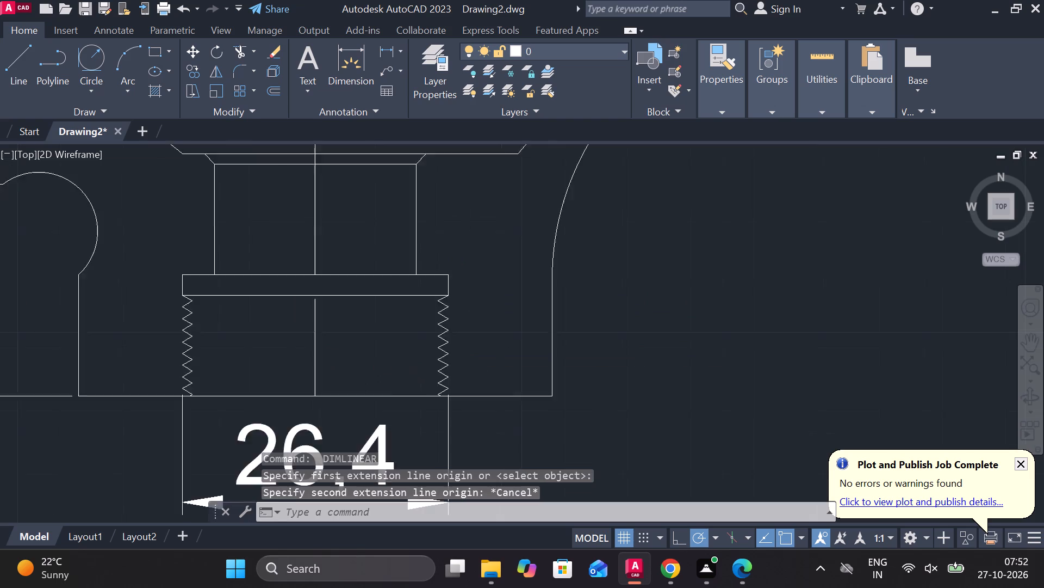
pyautogui.press('space')
pyautogui.click(442, 315)
pyautogui.scroll(-2, 442, 315)
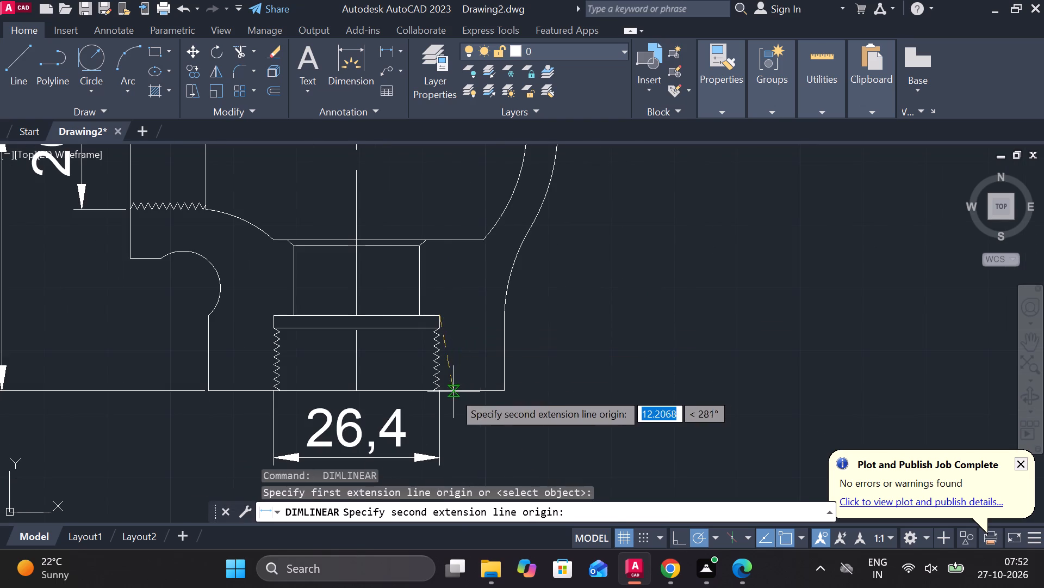
pyautogui.click(453, 392)
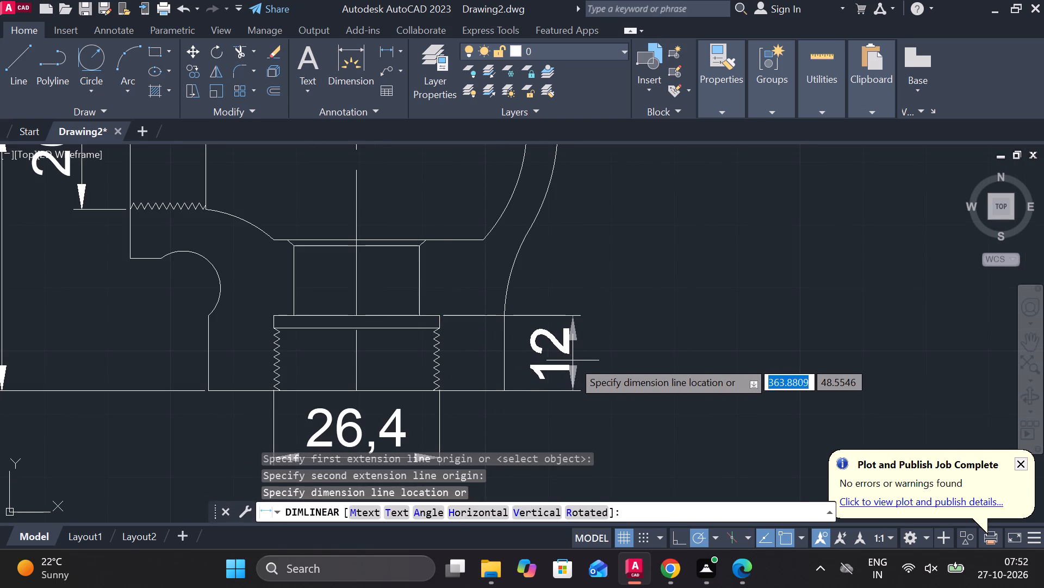
pyautogui.click(570, 362)
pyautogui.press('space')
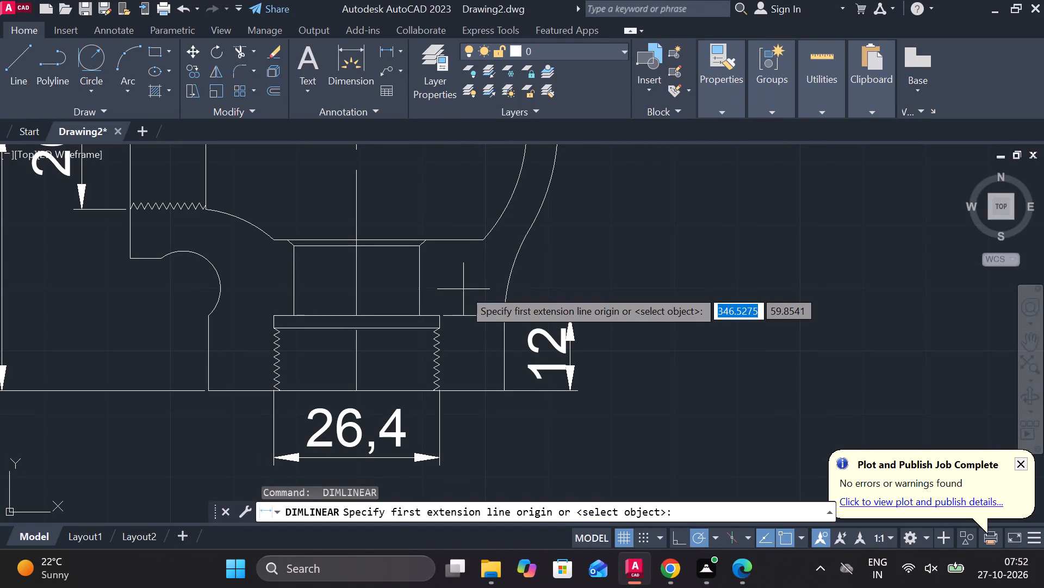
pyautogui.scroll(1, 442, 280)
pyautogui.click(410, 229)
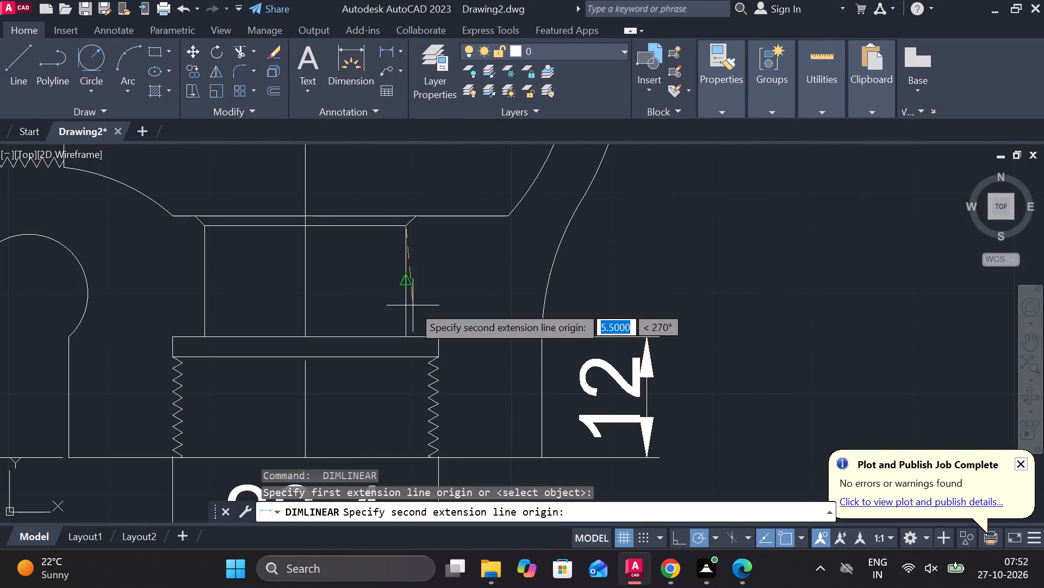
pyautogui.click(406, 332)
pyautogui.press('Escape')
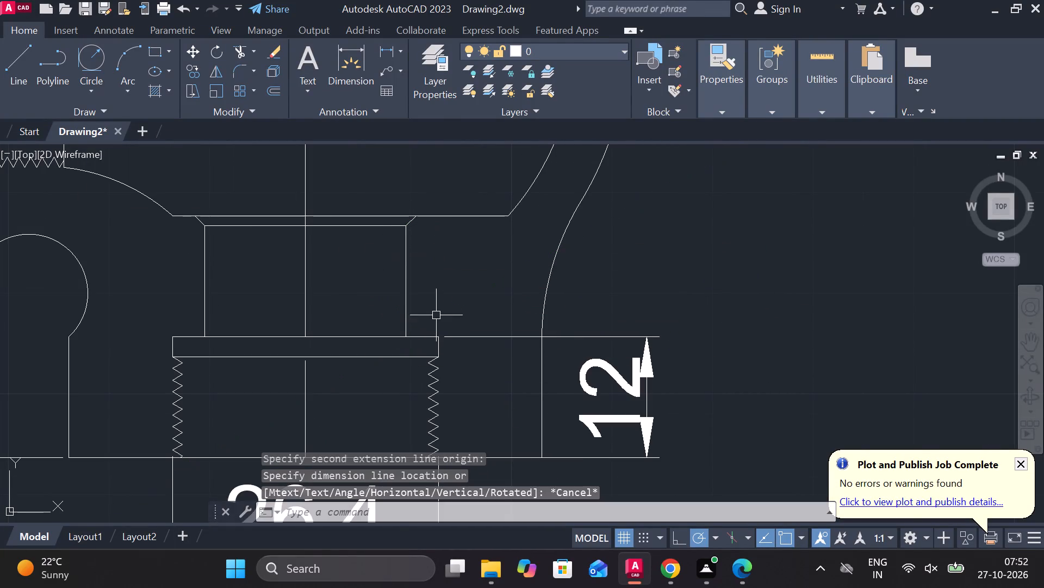
# Add a vertical linear dimension from the body's inner floor line to the groove's top edge, in line with the groove-to-base dimension.
pyautogui.press('space')
pyautogui.click(400, 210)
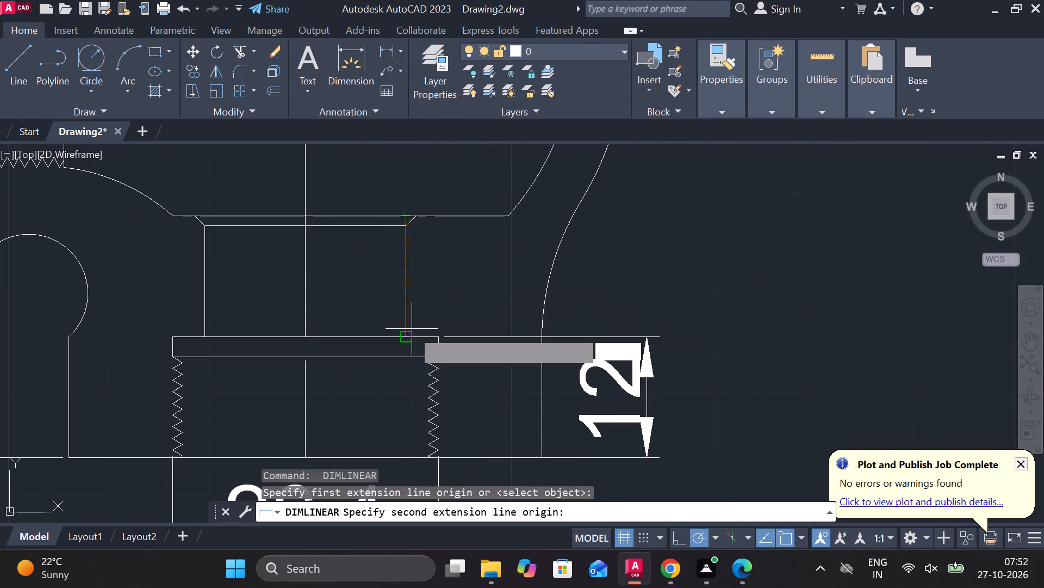
pyautogui.click(412, 334)
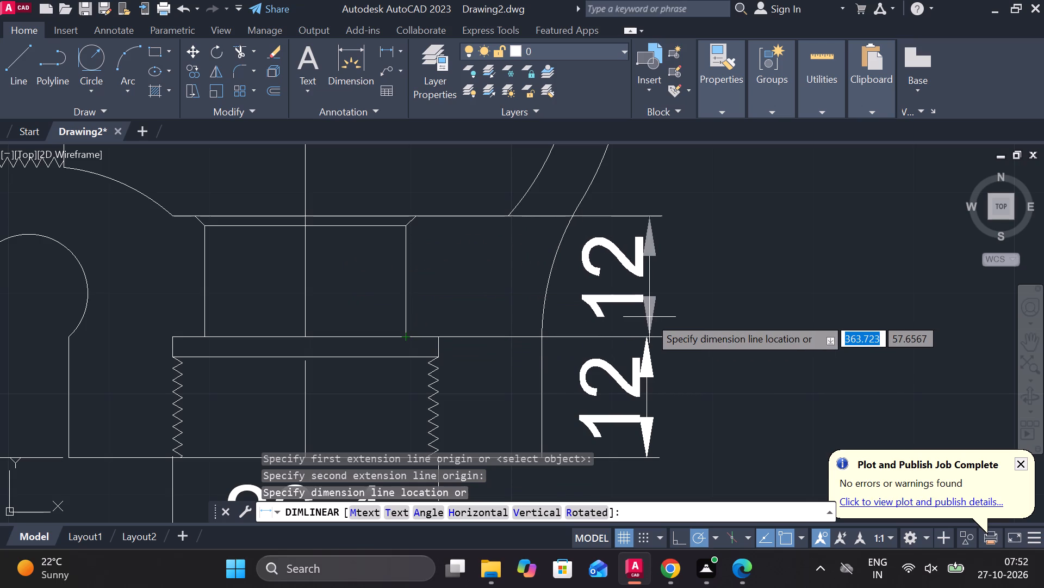
pyautogui.click(647, 338)
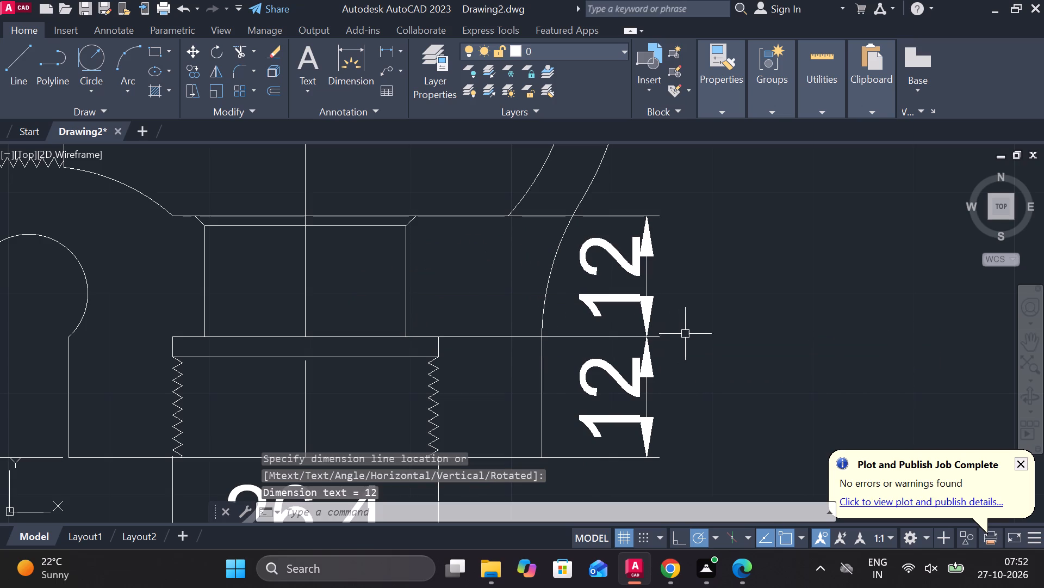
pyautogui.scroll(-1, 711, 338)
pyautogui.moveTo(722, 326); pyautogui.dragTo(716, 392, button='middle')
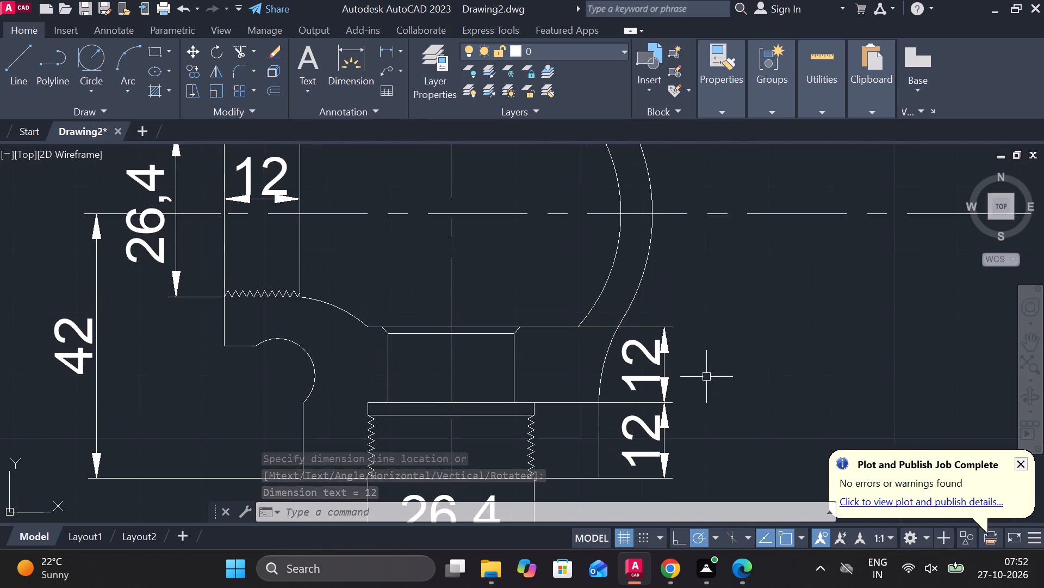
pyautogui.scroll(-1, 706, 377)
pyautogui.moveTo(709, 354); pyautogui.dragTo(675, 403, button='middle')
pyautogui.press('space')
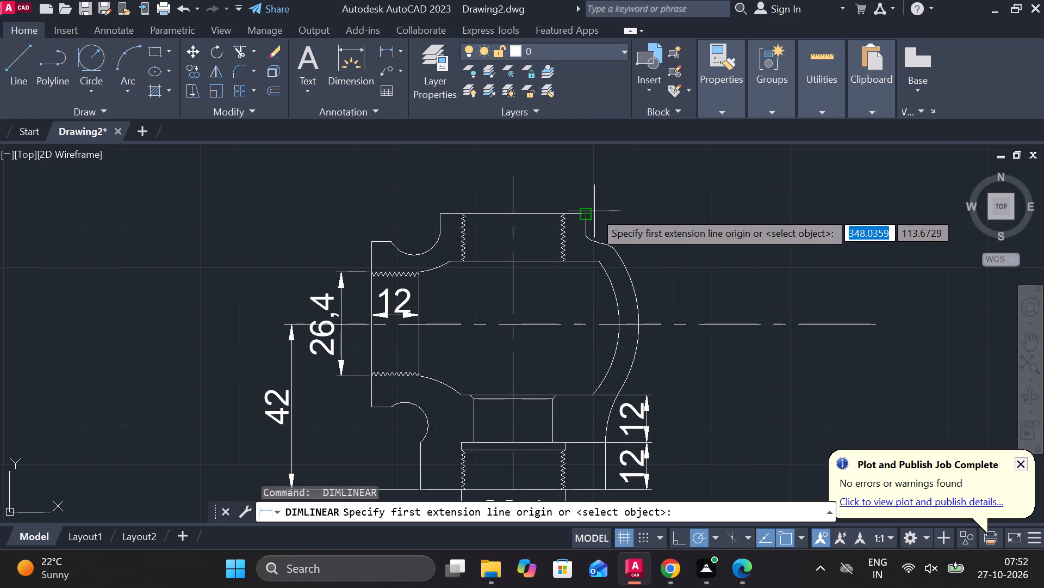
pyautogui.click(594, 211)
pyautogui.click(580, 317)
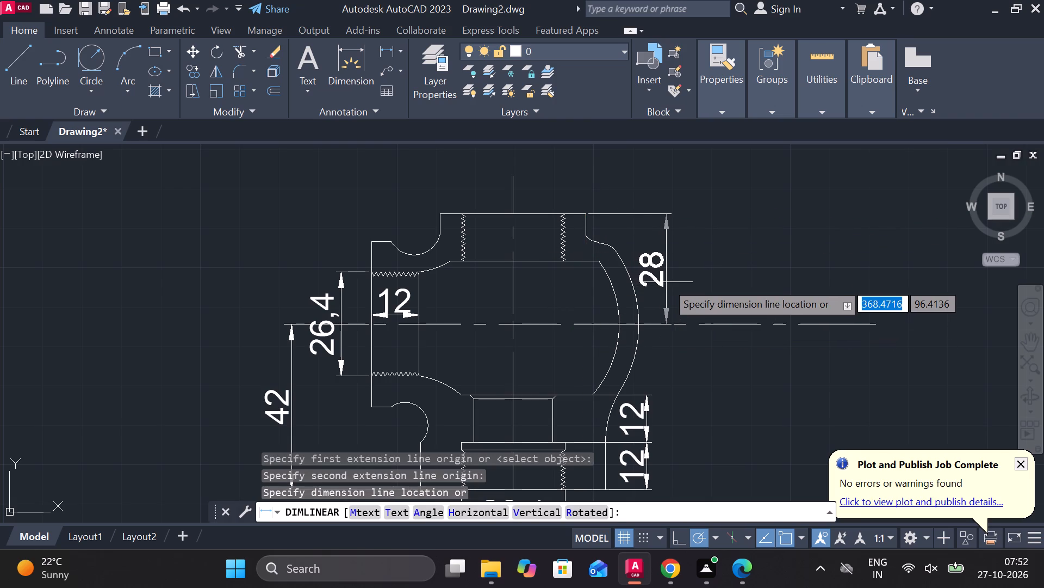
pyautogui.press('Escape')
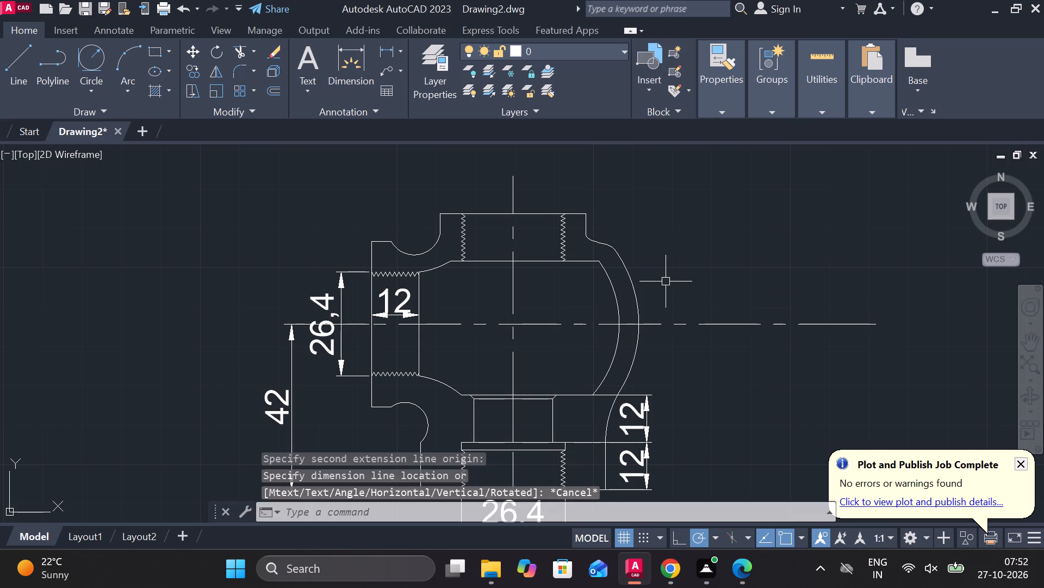
# Add a vertical linear dimension from the top port's upper face to the body's inner floor line, outside the curved wall.
pyautogui.press('space')
pyautogui.click(582, 211)
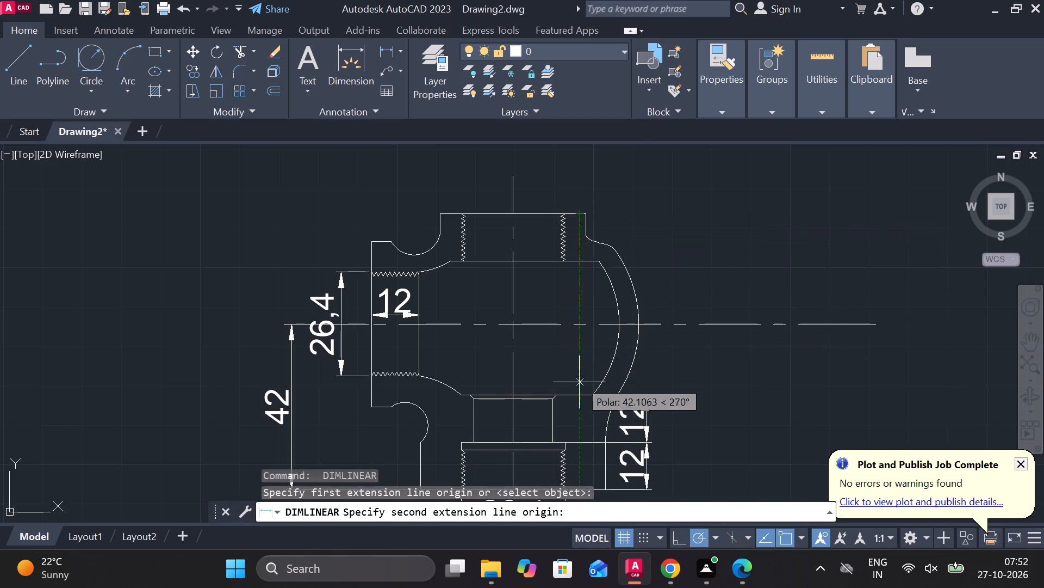
pyautogui.click(579, 390)
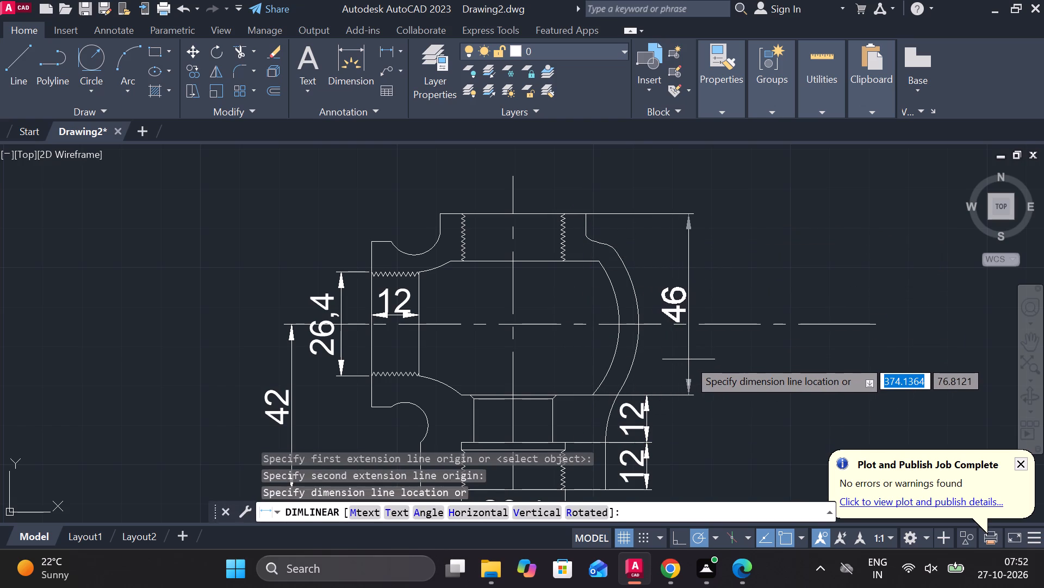
pyautogui.click(688, 359)
pyautogui.moveTo(701, 366); pyautogui.dragTo(682, 334, button='middle')
pyautogui.press('Escape')
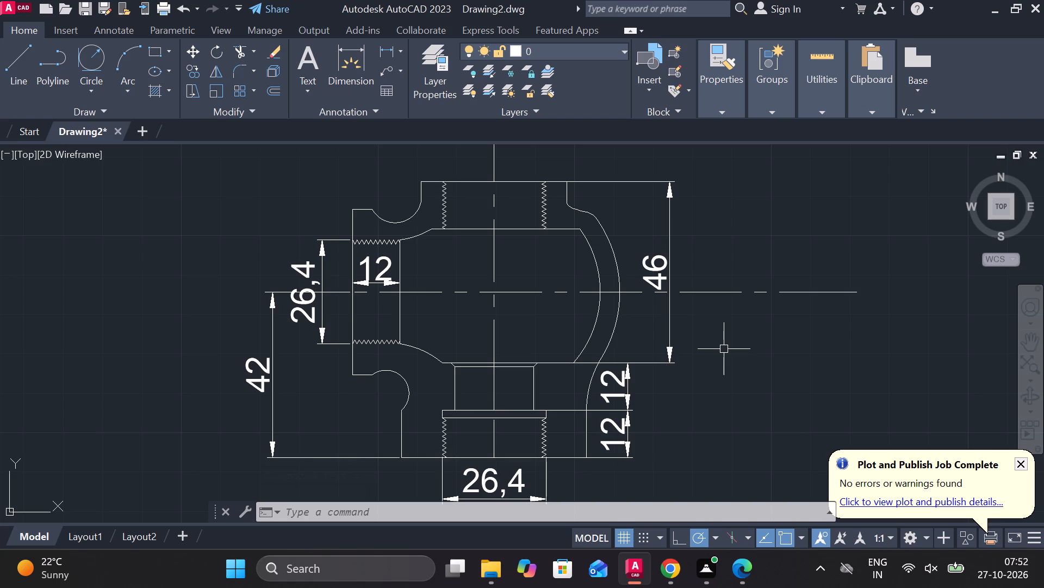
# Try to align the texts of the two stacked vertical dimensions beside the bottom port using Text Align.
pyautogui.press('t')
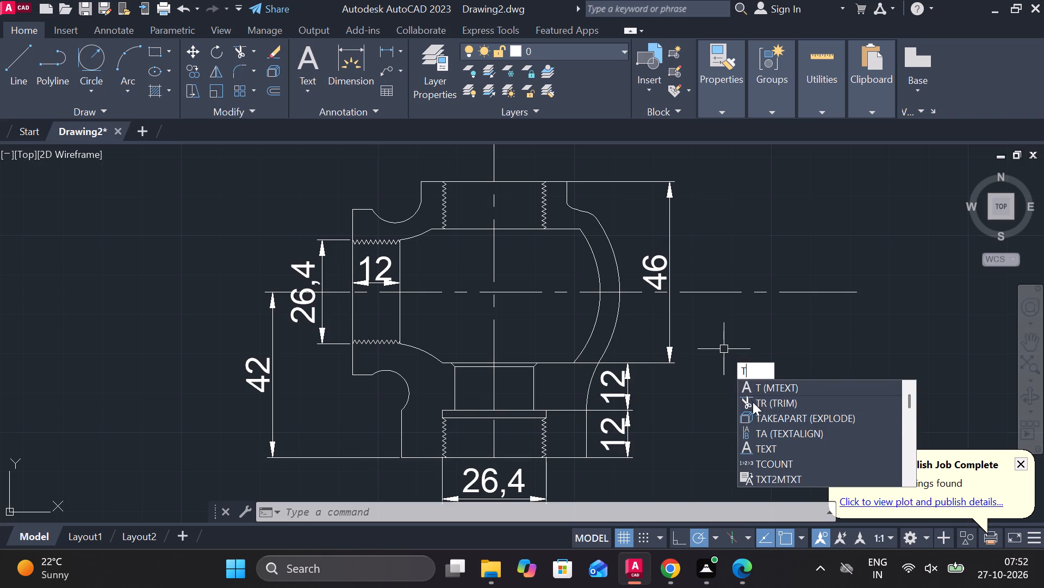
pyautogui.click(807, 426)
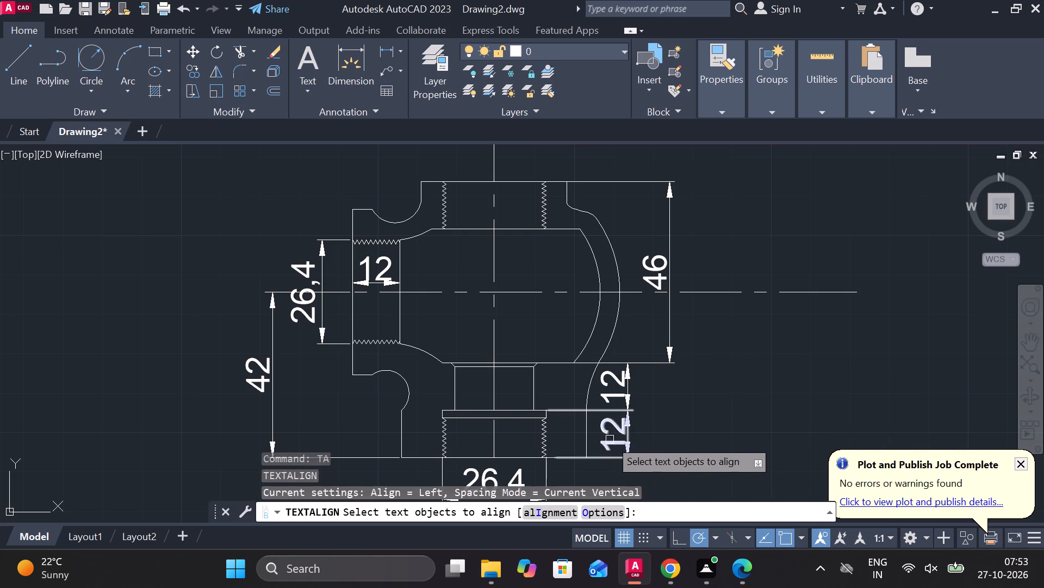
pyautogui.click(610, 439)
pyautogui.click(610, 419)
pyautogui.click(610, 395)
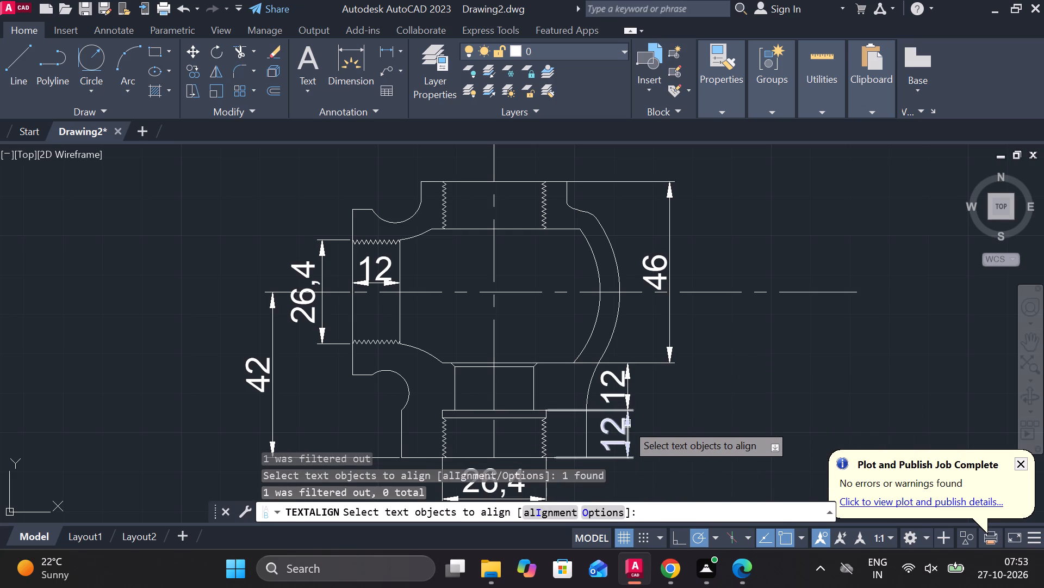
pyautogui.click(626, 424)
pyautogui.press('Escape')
# Line up the two lower vertical dimensions with the top-face-to-floor dimension using Dimension Space with a spacing of 0.
pyautogui.press('d')
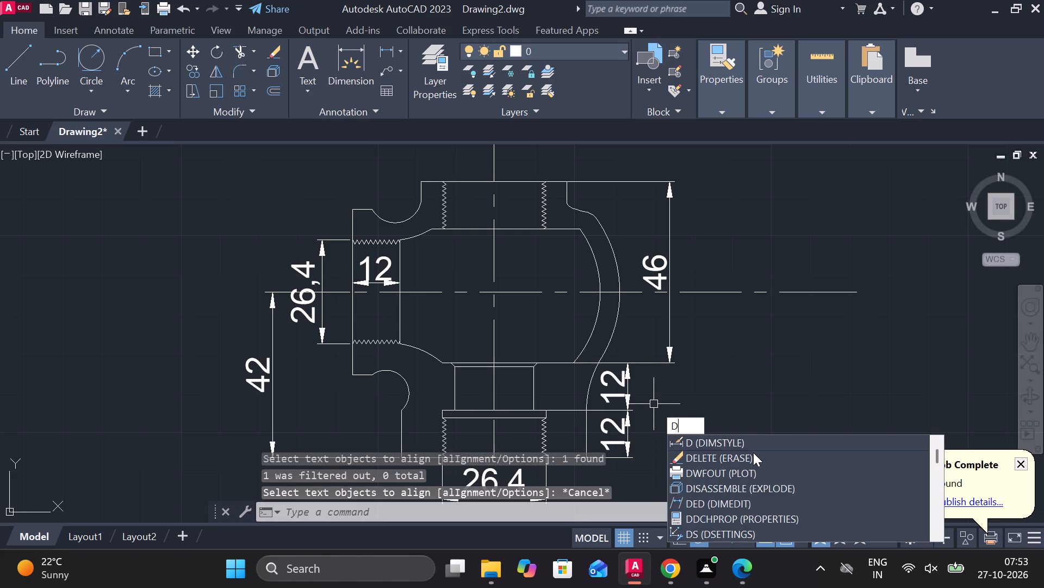
pyautogui.scroll(-3, 753, 452)
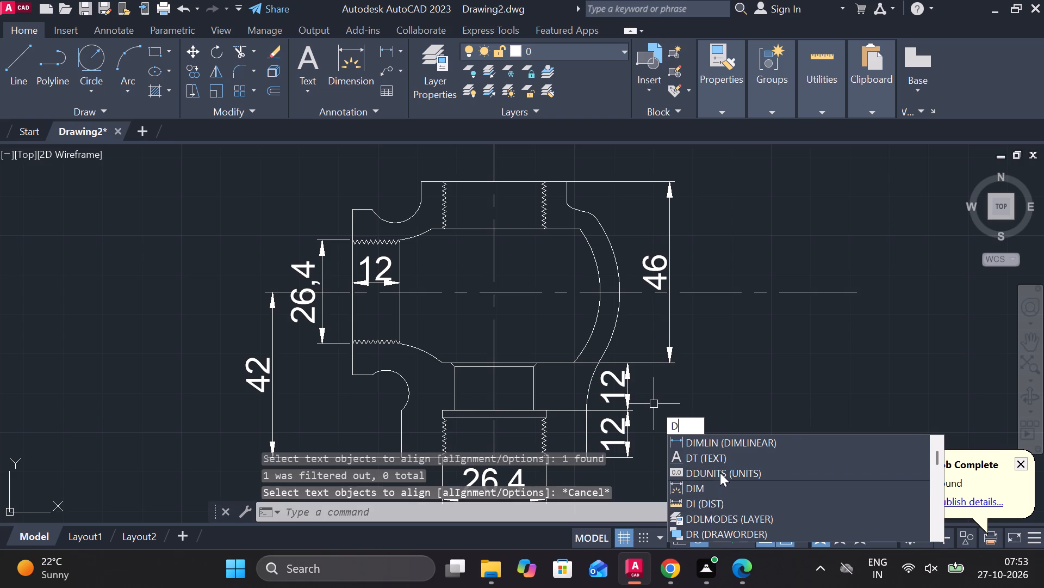
pyautogui.scroll(-2, 709, 499)
pyautogui.scroll(3, 709, 499)
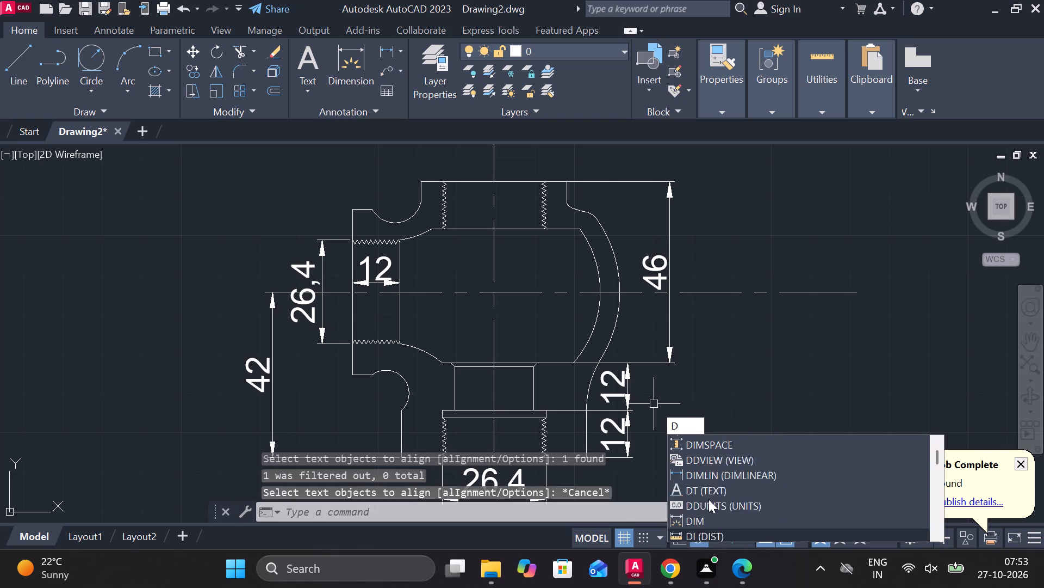
pyautogui.click(703, 460)
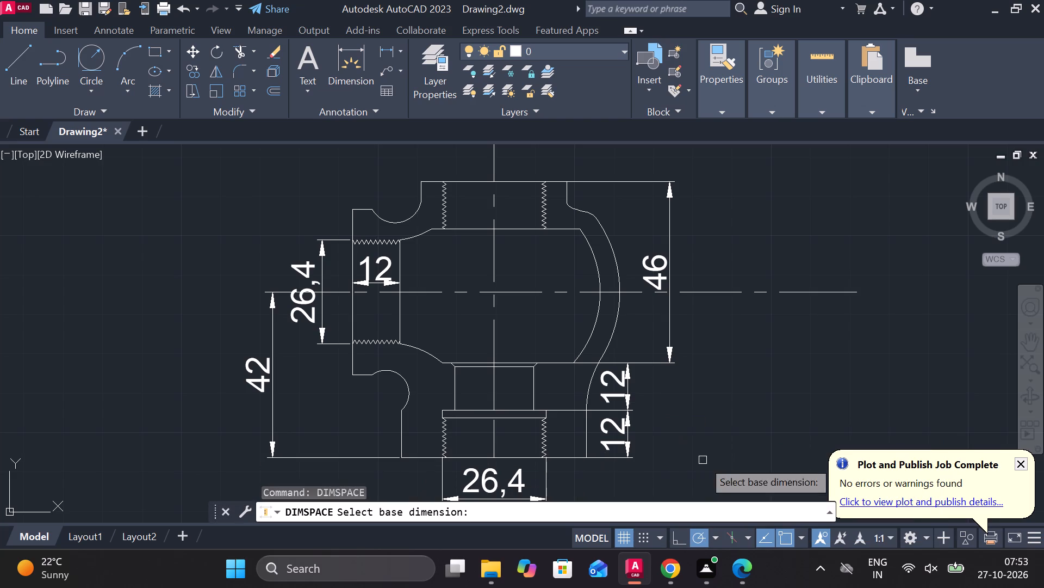
pyautogui.click(658, 272)
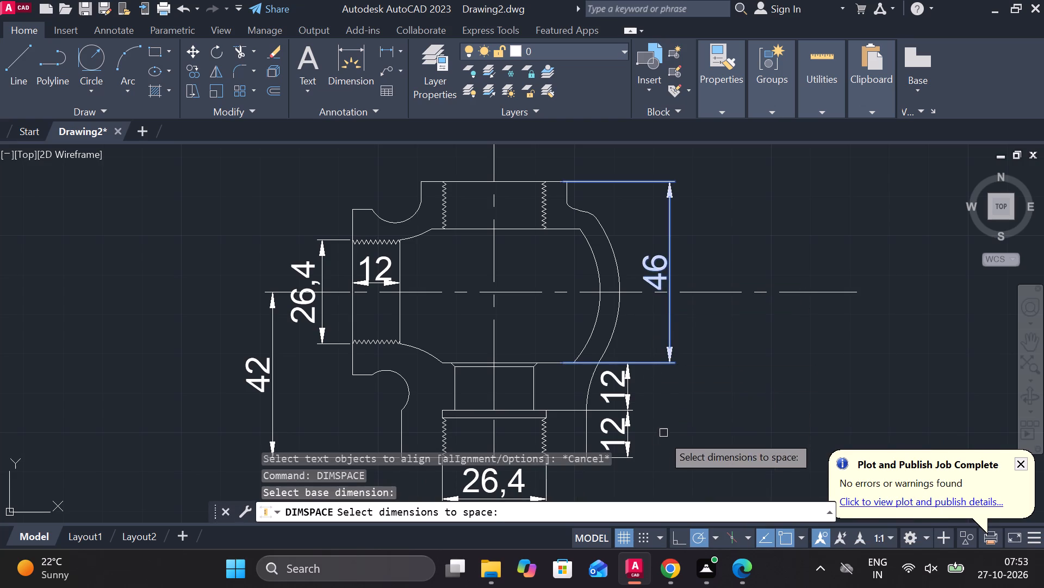
pyautogui.click(656, 457)
pyautogui.click(611, 385)
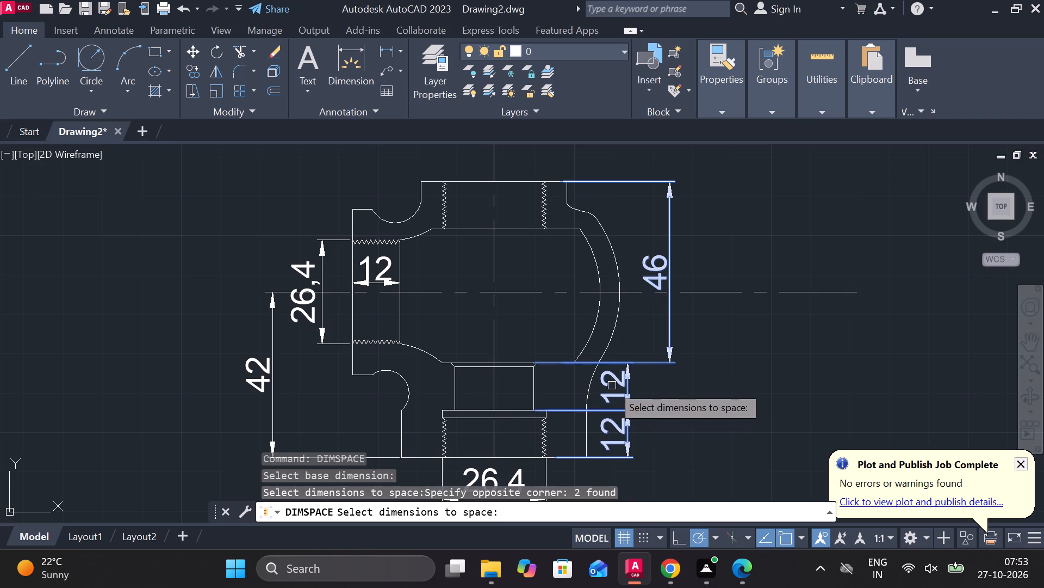
pyautogui.press('Return')
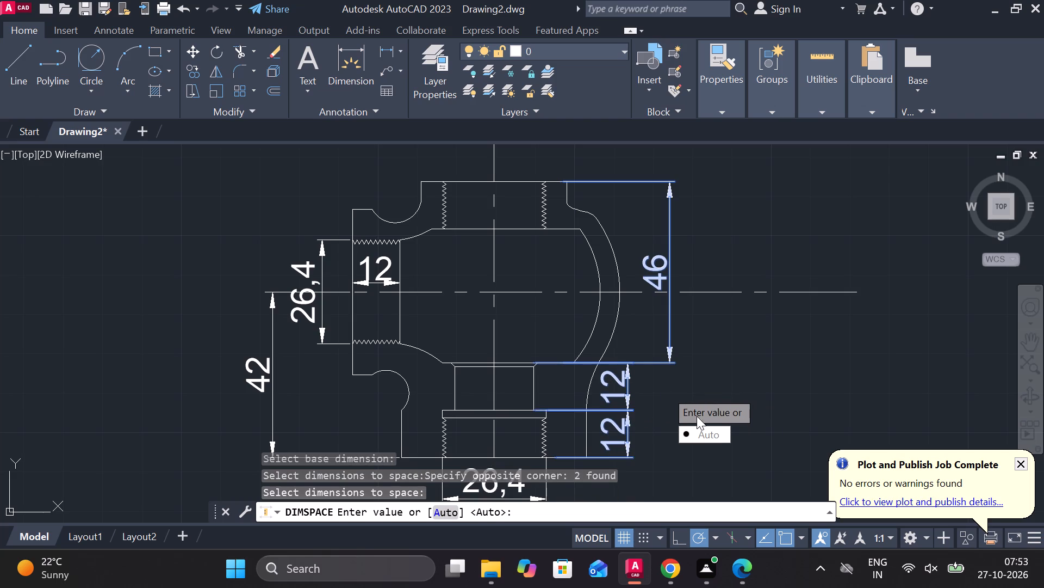
pyautogui.press('0')
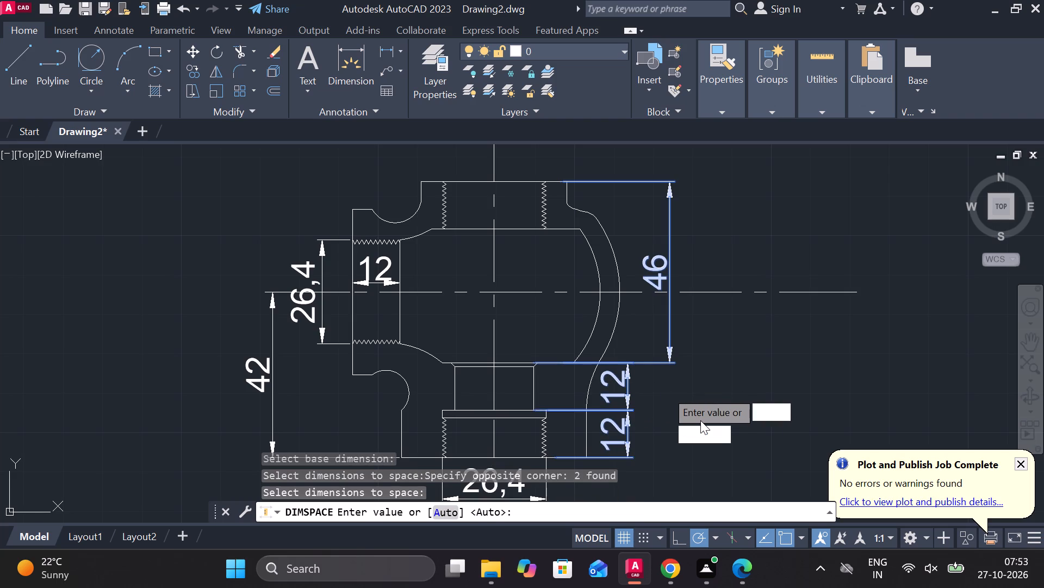
pyautogui.press('Return')
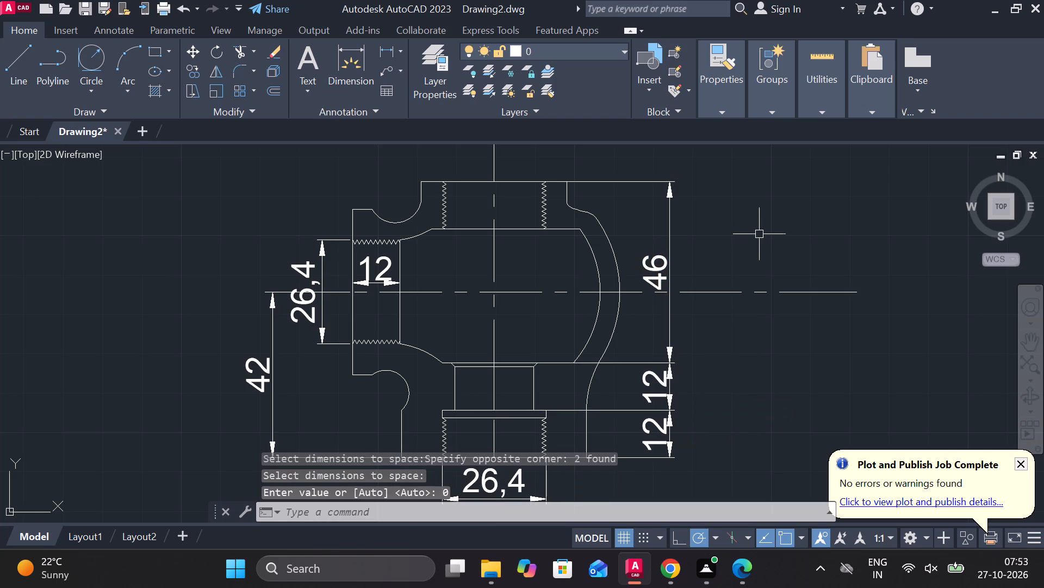
pyautogui.press('Escape')
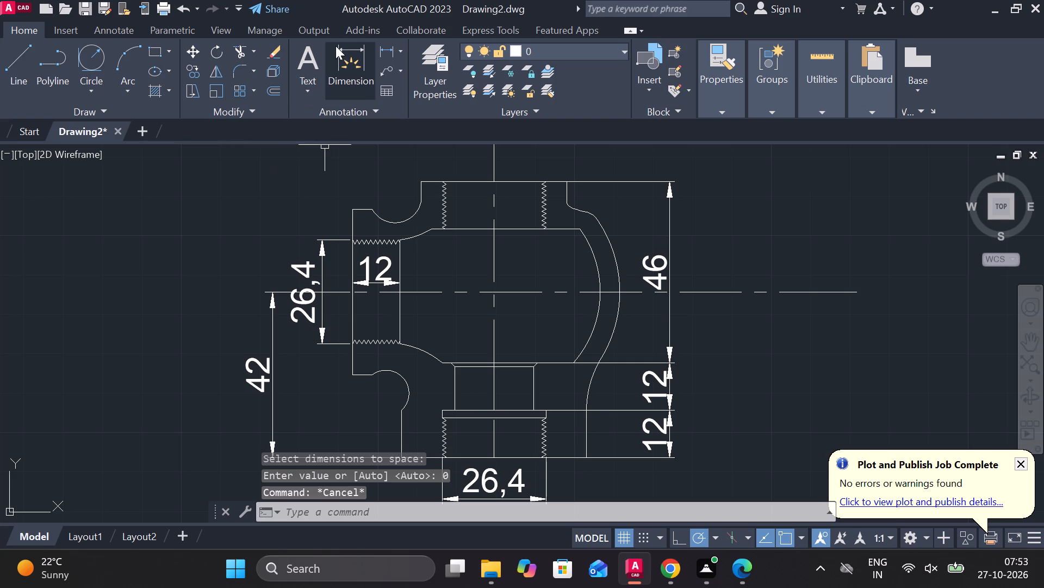
# Add an overall vertical linear dimension from the top port's face to the vessel base, outside the chained dimensions.
pyautogui.click(388, 51)
pyautogui.click(629, 179)
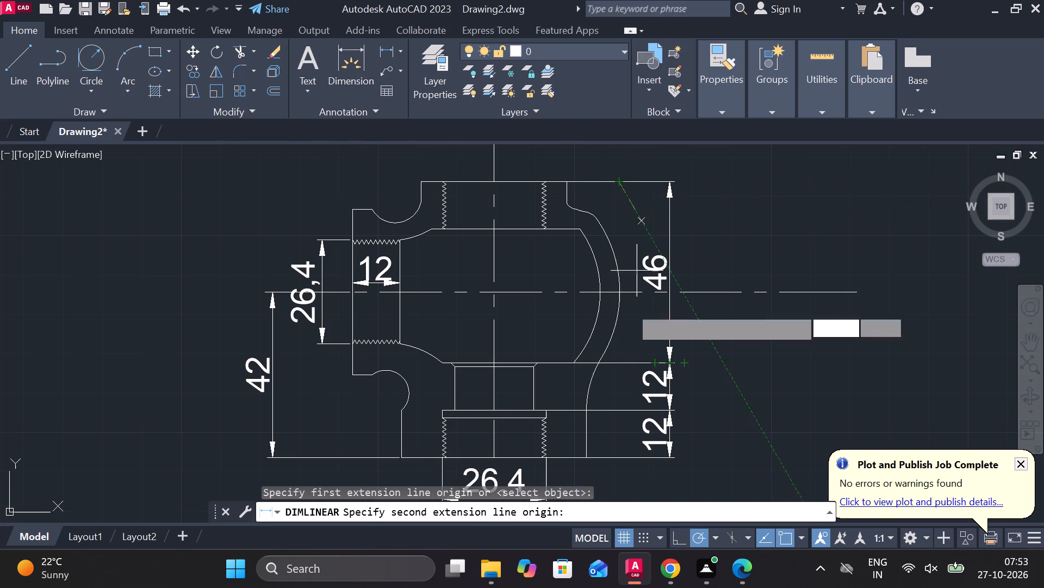
pyautogui.click(622, 455)
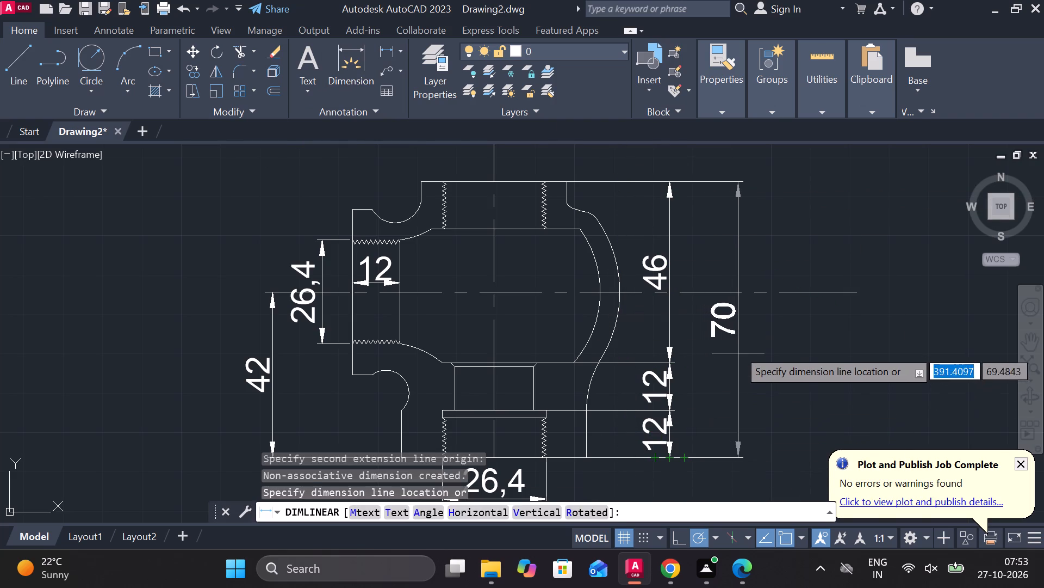
pyautogui.click(717, 334)
# Add an aligned dimension for the wall thickness between the body's outer and inner arcs, just above the horizontal centre line.
pyautogui.moveTo(539, 335); pyautogui.dragTo(539, 335, button='middle')
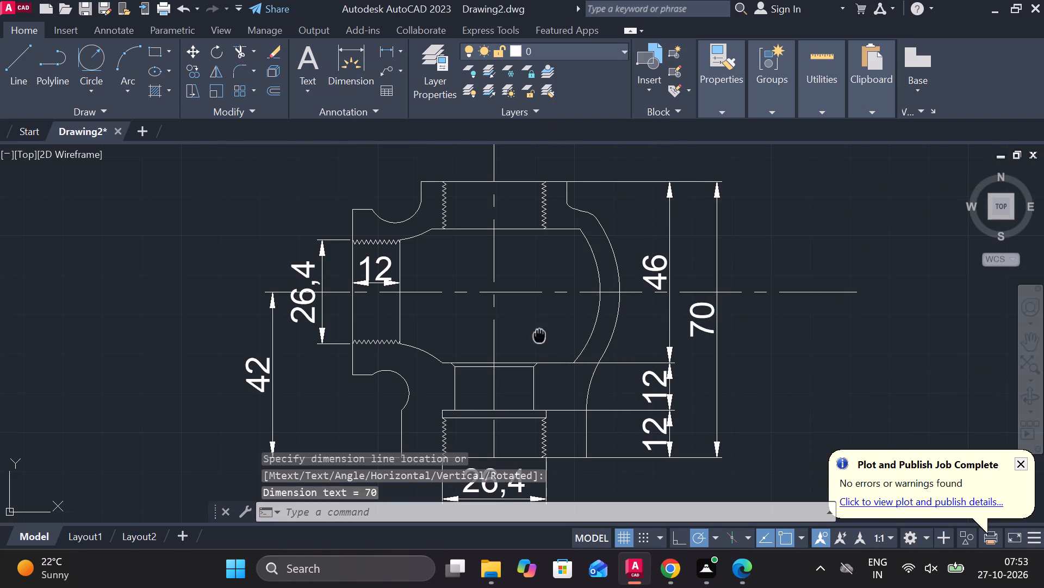
pyautogui.moveTo(539, 335); pyautogui.dragTo(556, 288, button='middle')
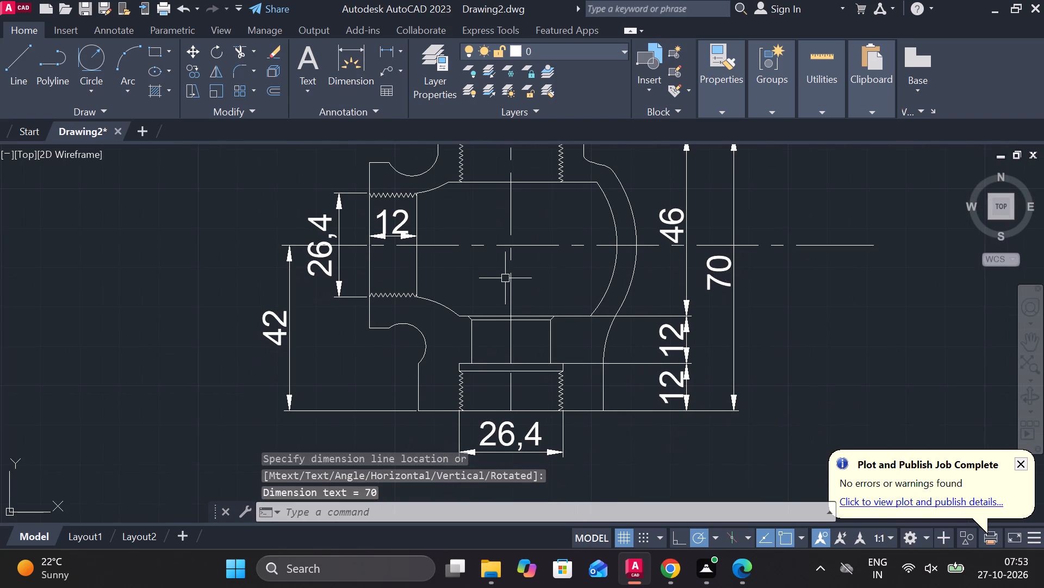
pyautogui.click(401, 49)
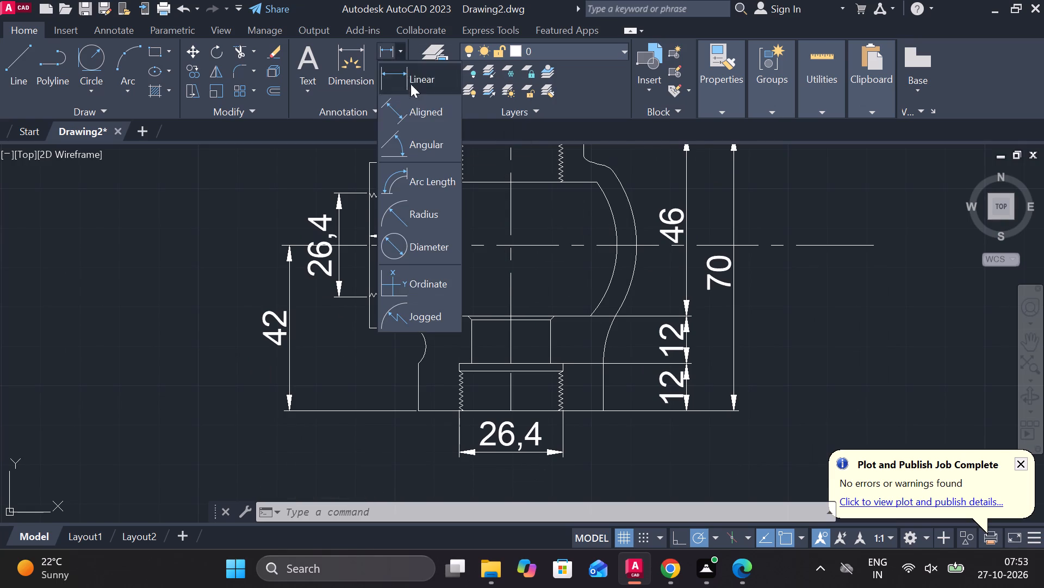
pyautogui.click(415, 108)
pyautogui.click(633, 208)
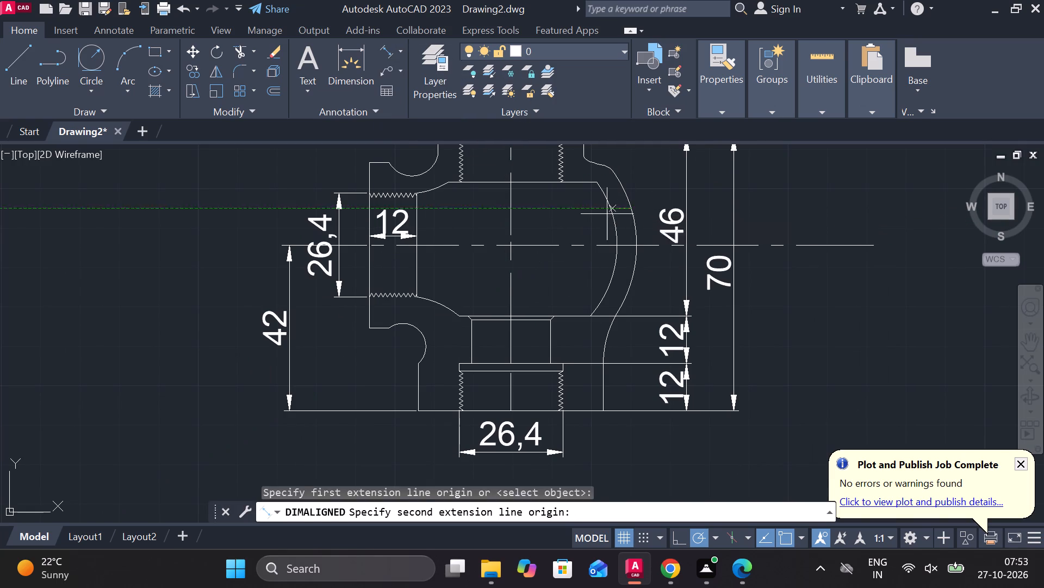
pyautogui.click(607, 214)
pyautogui.click(605, 214)
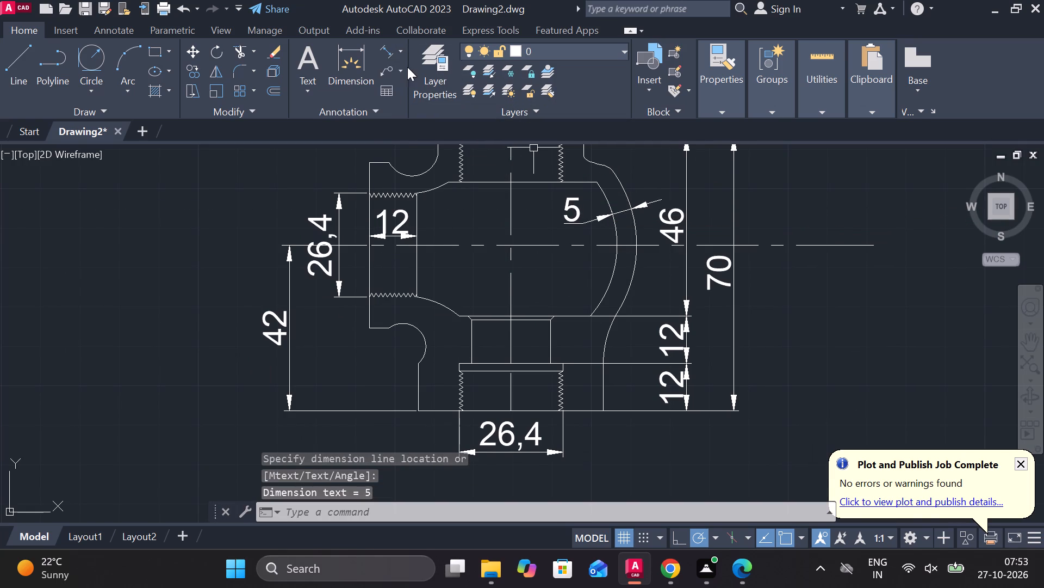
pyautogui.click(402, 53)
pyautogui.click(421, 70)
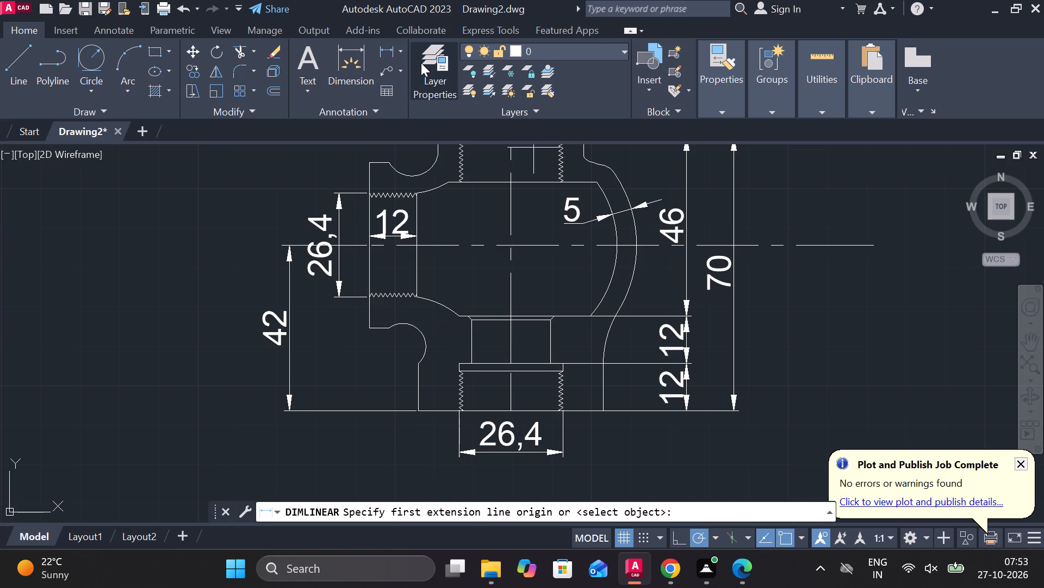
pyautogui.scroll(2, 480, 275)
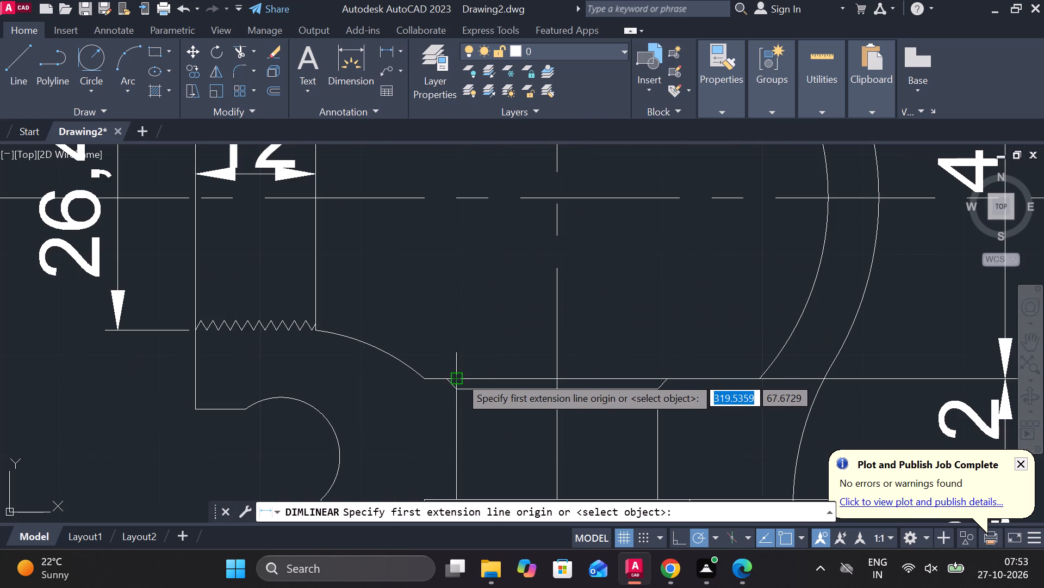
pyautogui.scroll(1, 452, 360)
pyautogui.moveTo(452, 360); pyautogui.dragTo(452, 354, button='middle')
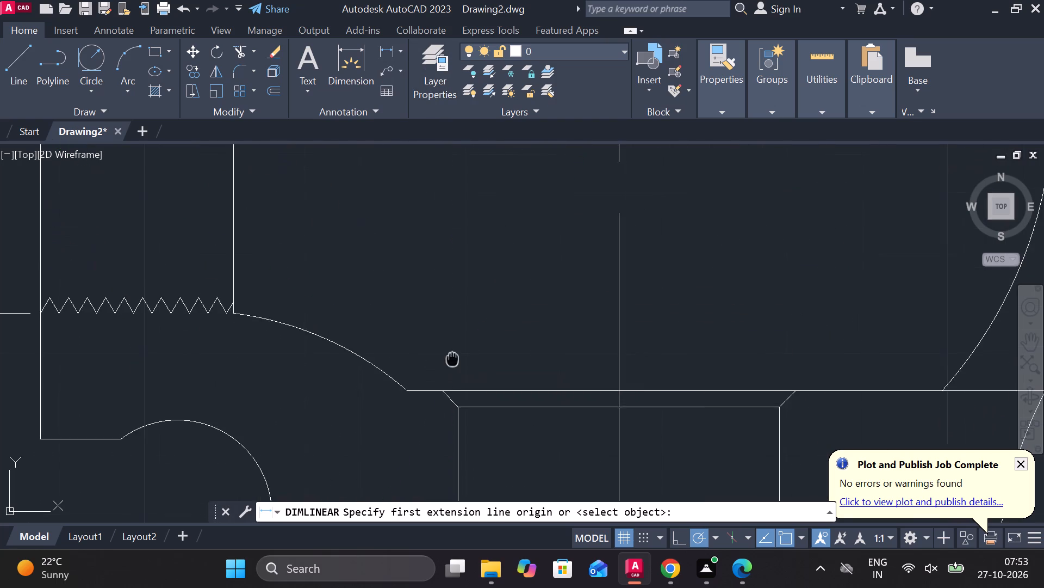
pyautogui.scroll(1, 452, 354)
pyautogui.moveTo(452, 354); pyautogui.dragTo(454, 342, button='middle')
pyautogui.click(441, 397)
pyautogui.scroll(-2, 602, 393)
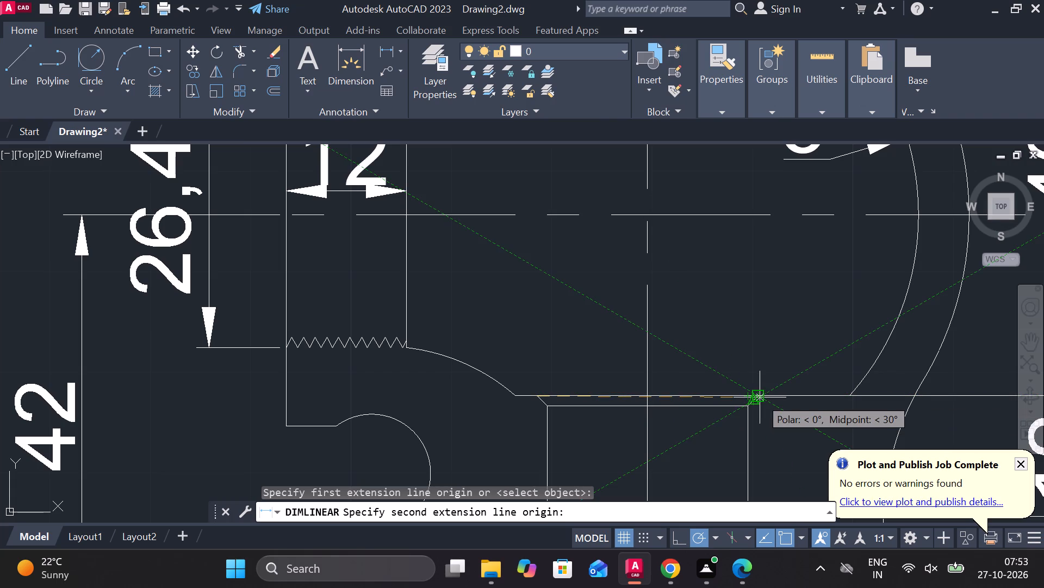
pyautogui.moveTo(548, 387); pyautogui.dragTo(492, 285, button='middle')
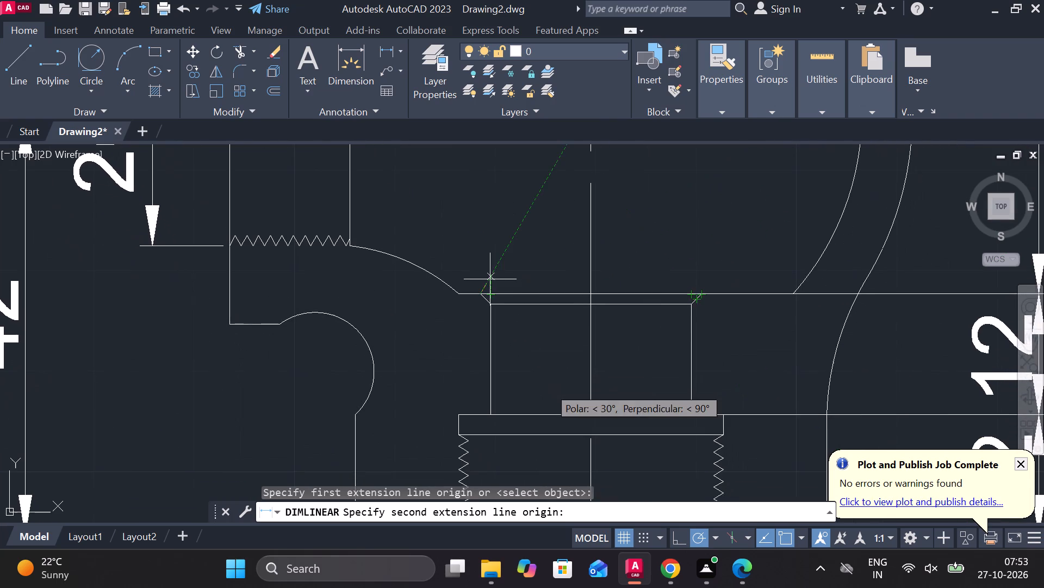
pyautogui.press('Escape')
# Add a horizontal linear dimension across the plain bore between its chamfers' lower corners, placed inside the body just above the cavity floor.
pyautogui.scroll(2, 498, 295)
pyautogui.press('space')
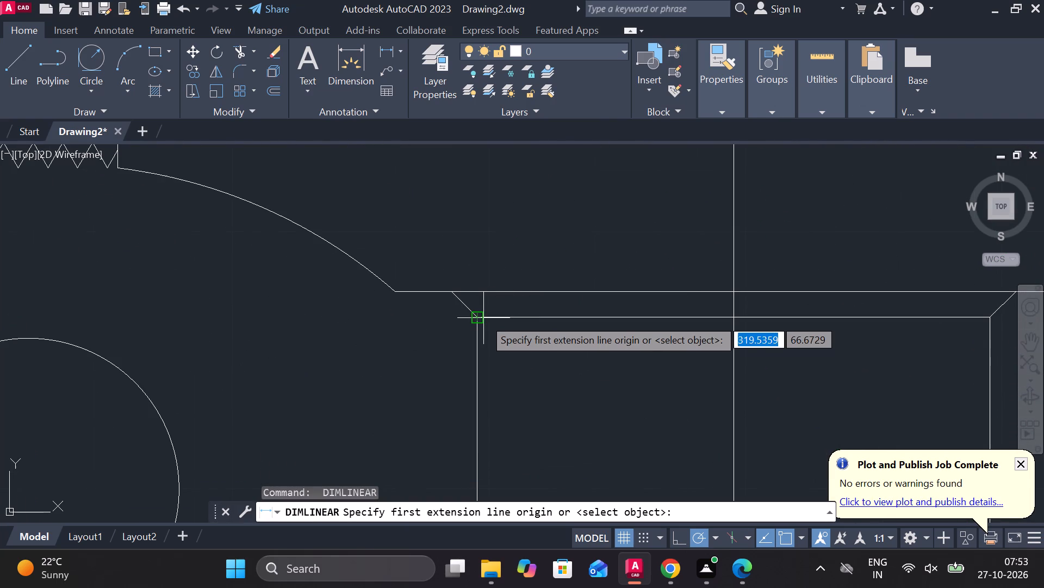
pyautogui.click(483, 318)
pyautogui.click(981, 323)
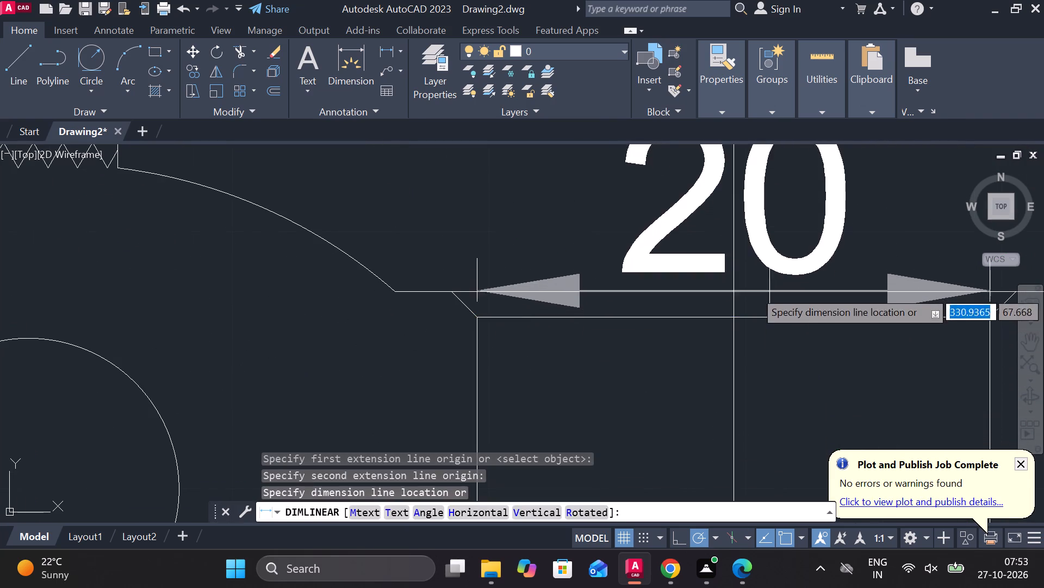
pyautogui.moveTo(764, 286); pyautogui.dragTo(518, 430, button='middle')
pyautogui.scroll(-1, 517, 394)
pyautogui.click(511, 357)
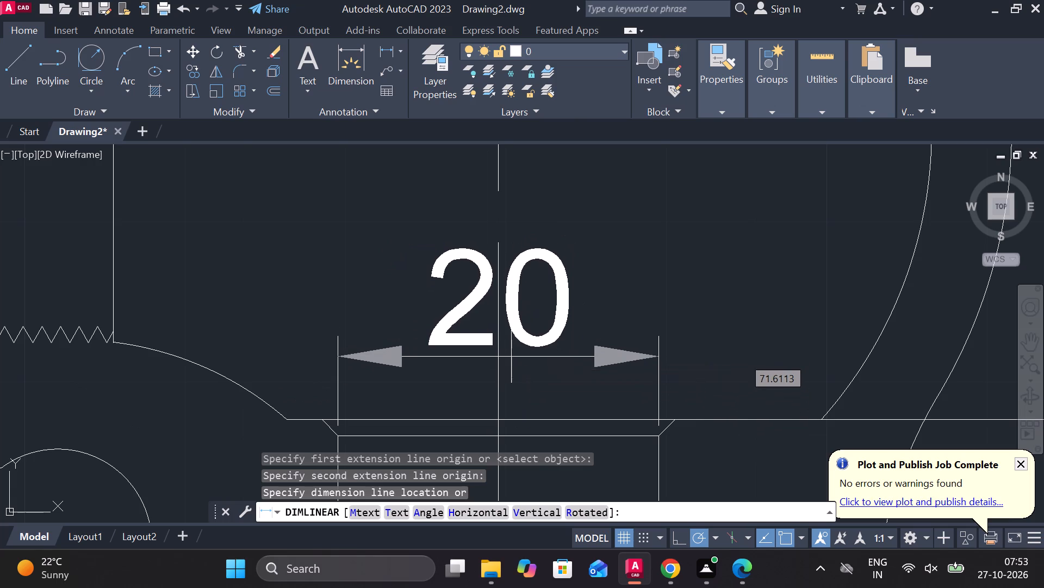
# Add an angular dimension between the right-hand chamfer line of the bore and the bore's right wall, with its arc inside the cavity.
pyautogui.click(399, 48)
pyautogui.click(428, 149)
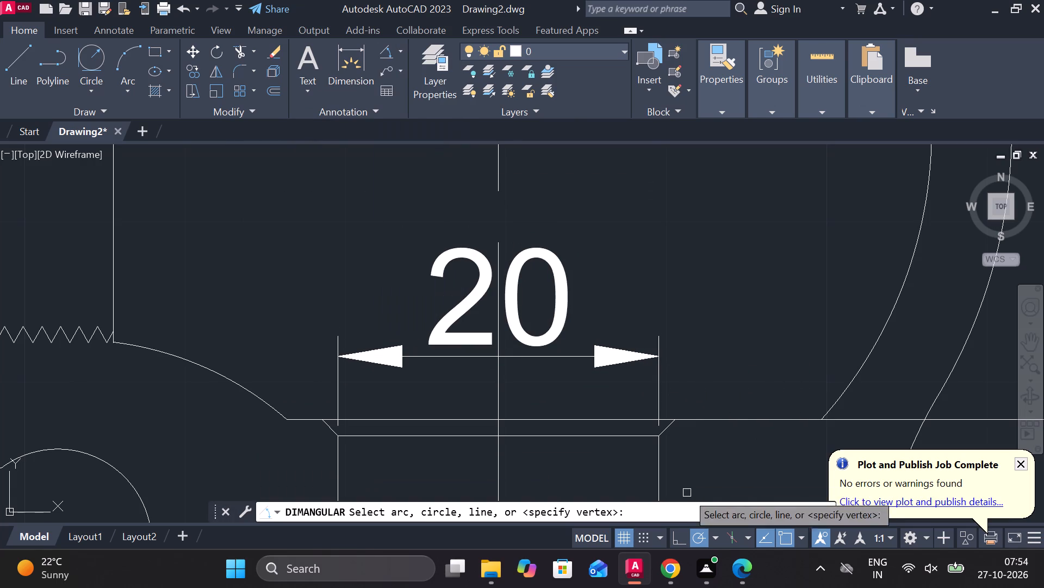
pyautogui.click(666, 433)
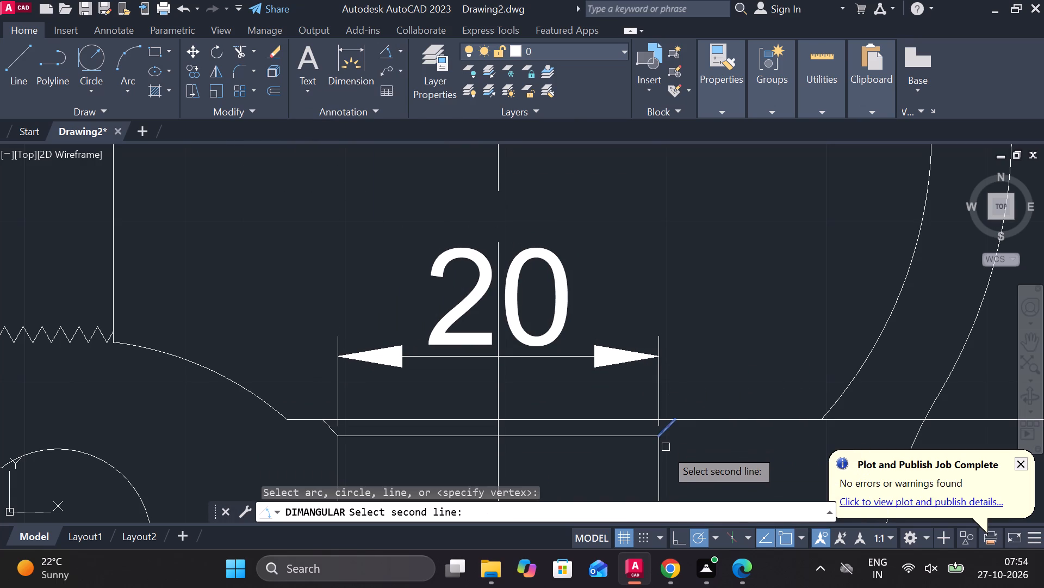
pyautogui.click(658, 455)
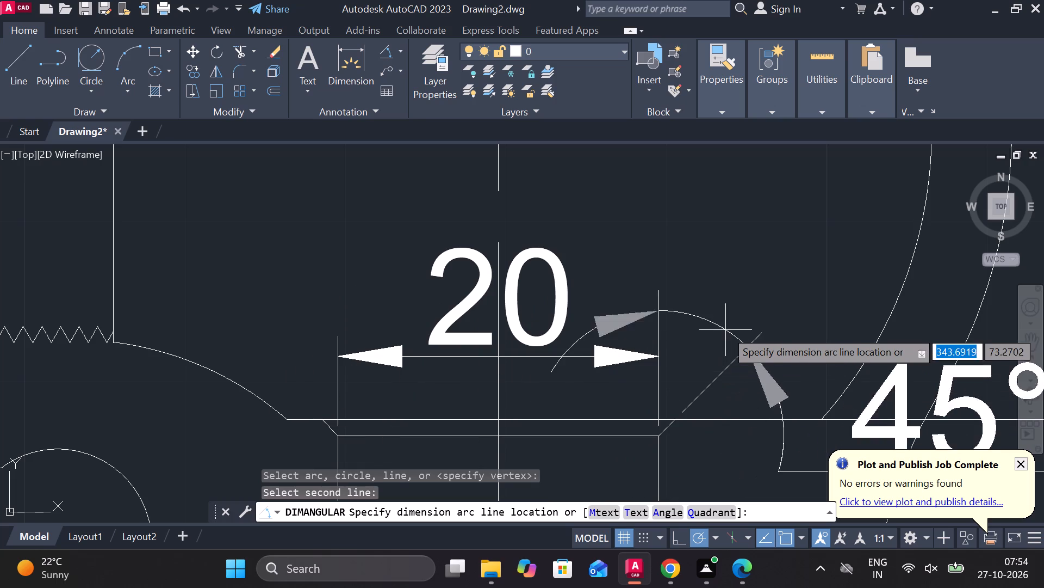
pyautogui.scroll(-3, 717, 329)
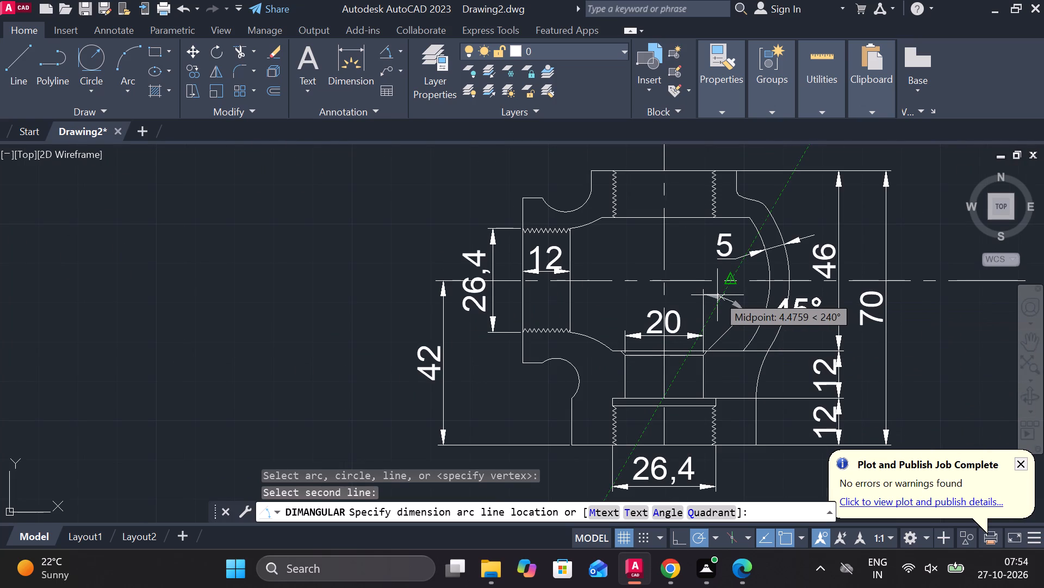
pyautogui.scroll(1, 717, 295)
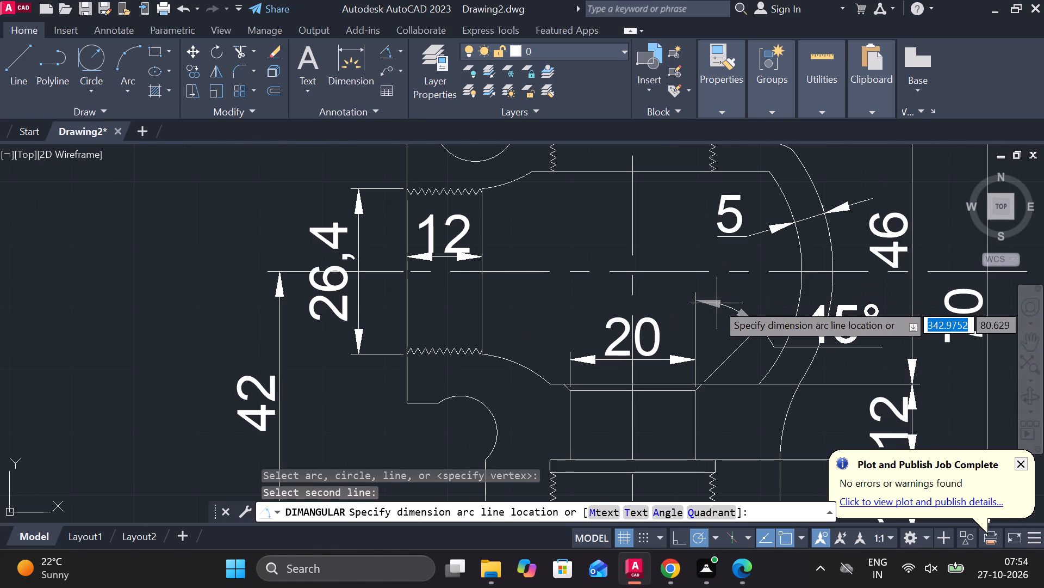
pyautogui.click(717, 303)
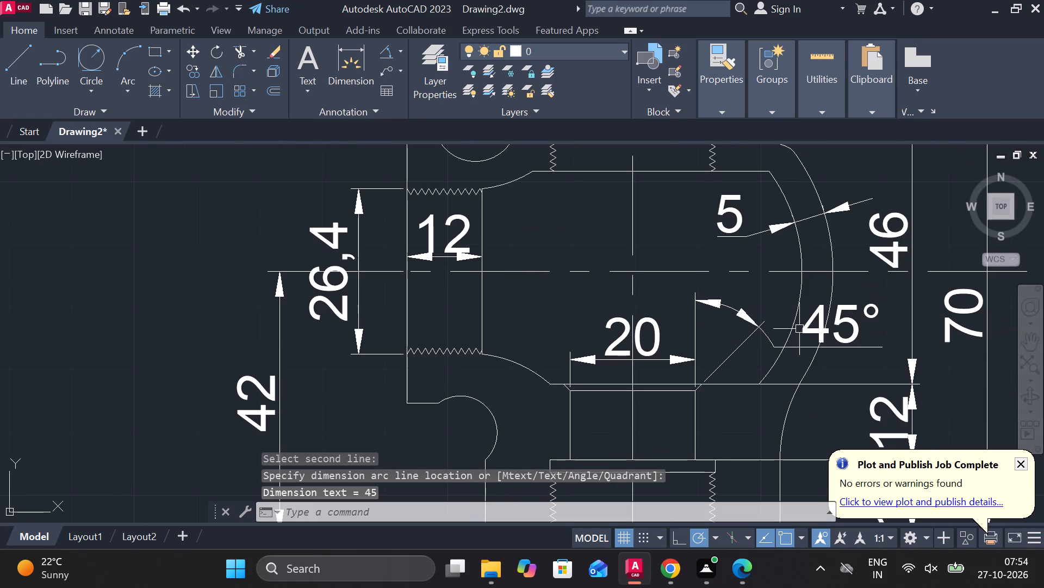
# Reposition the chamfer angle dimension's arc and text so that the text sits up and left of the arc, above the bore-width dimension.
pyautogui.click(832, 334)
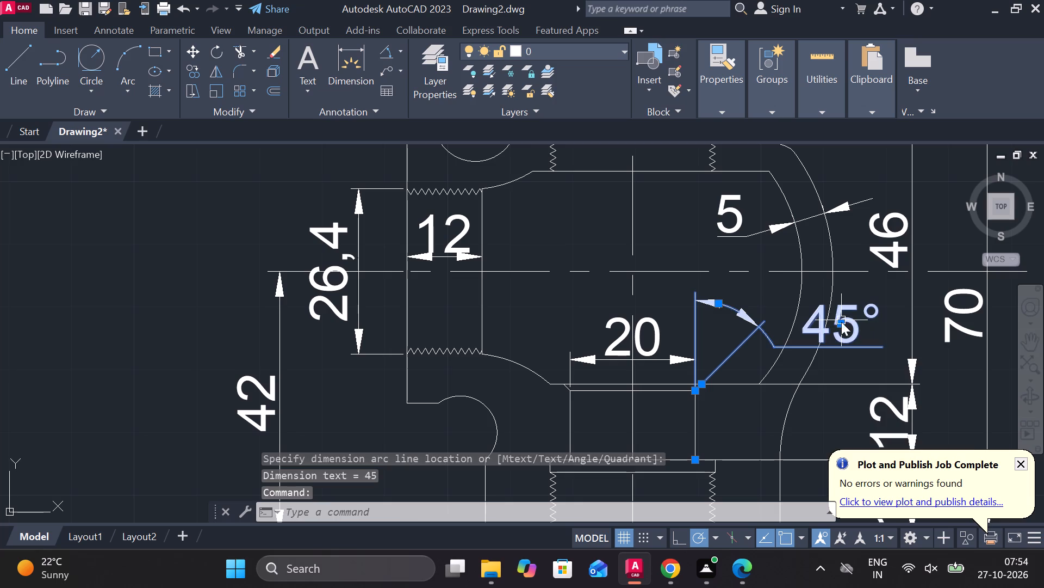
pyautogui.click(841, 322)
pyautogui.click(730, 319)
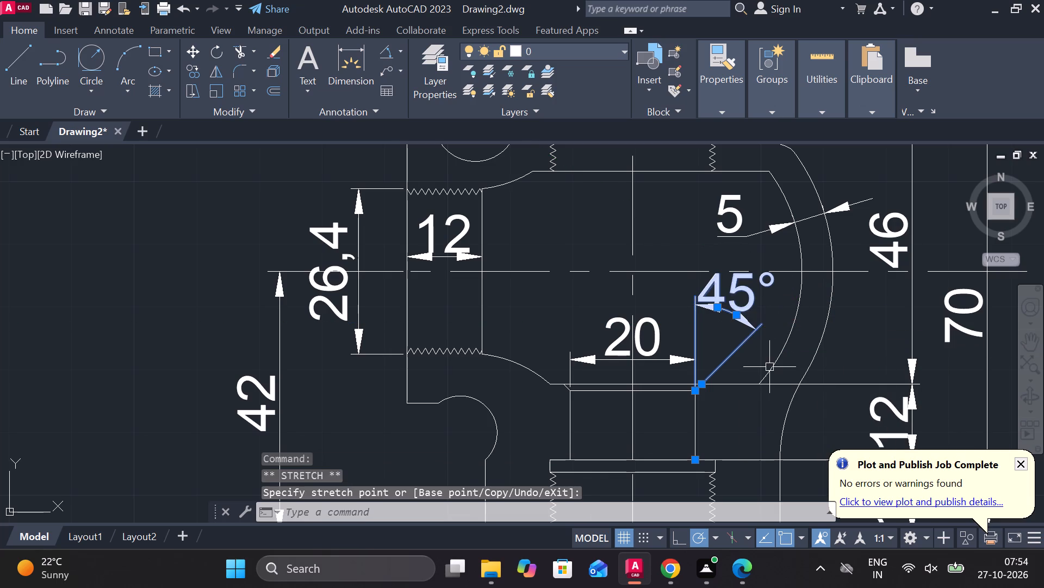
pyautogui.press('Escape')
pyautogui.scroll(1, 725, 322)
pyautogui.click(733, 305)
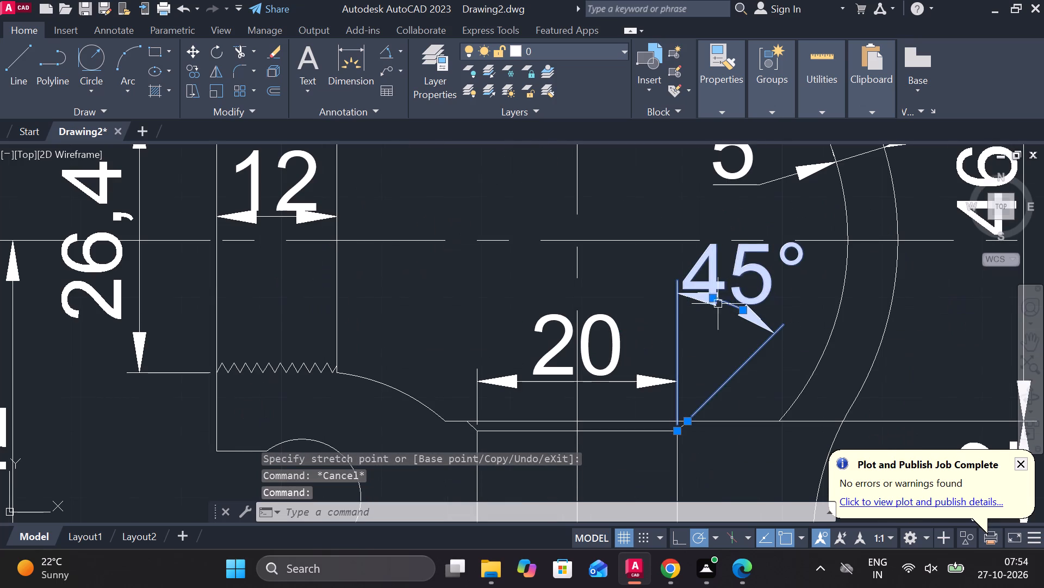
pyautogui.click(711, 297)
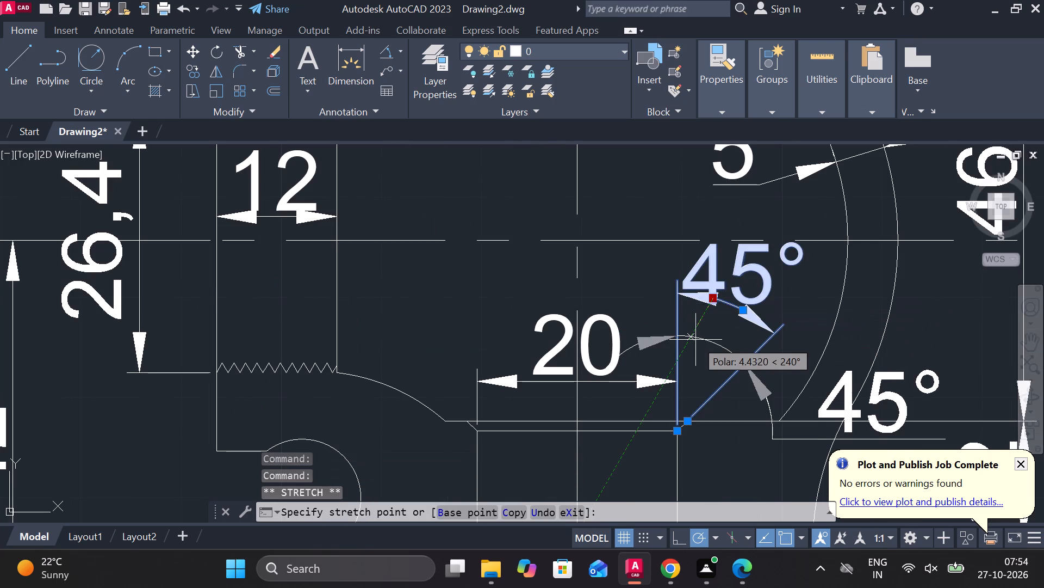
pyautogui.click(702, 328)
pyautogui.press('Escape')
pyautogui.click(897, 338)
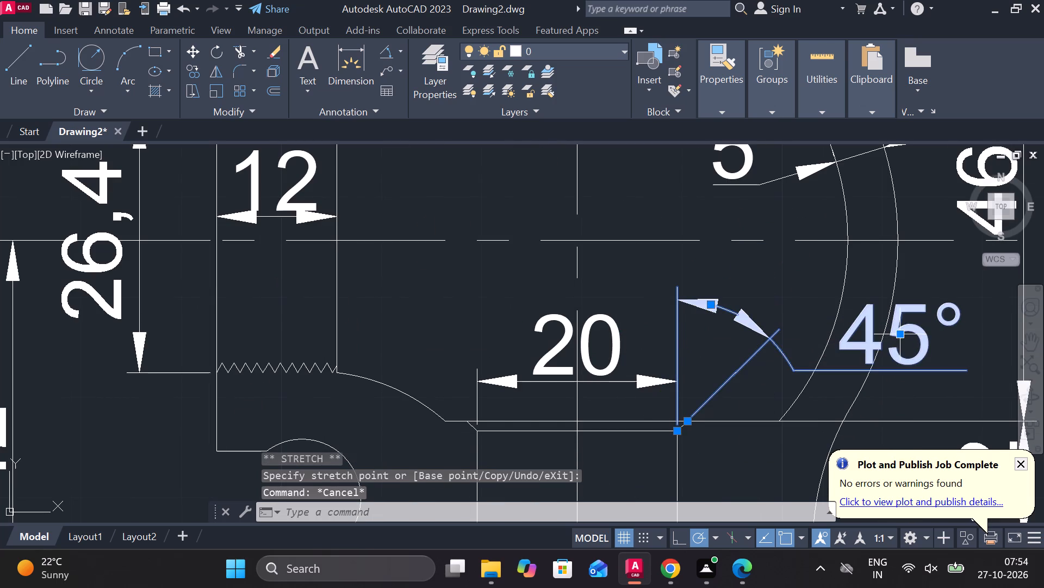
pyautogui.click(903, 337)
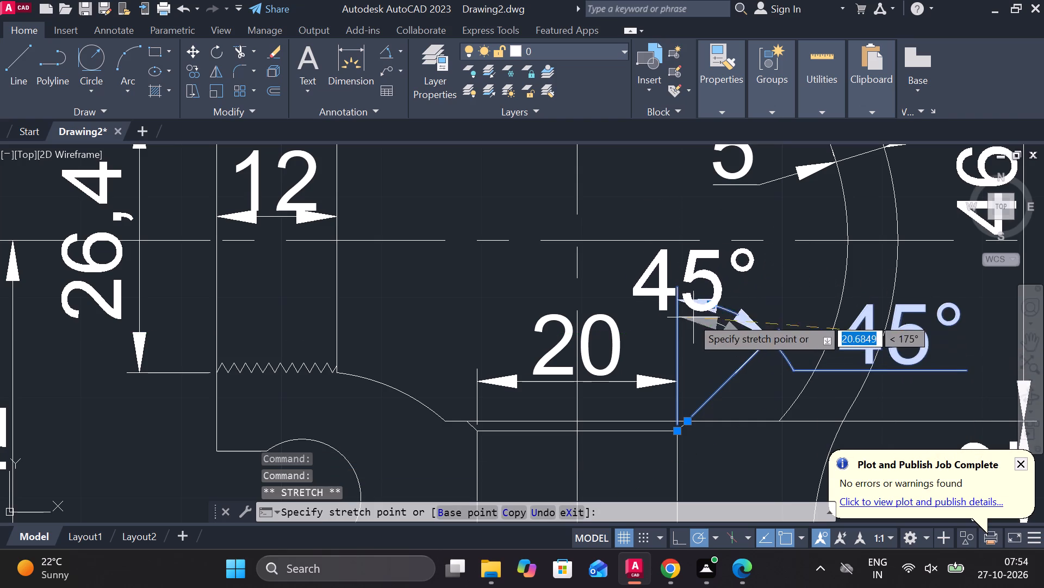
pyautogui.click(665, 295)
pyautogui.press('Escape')
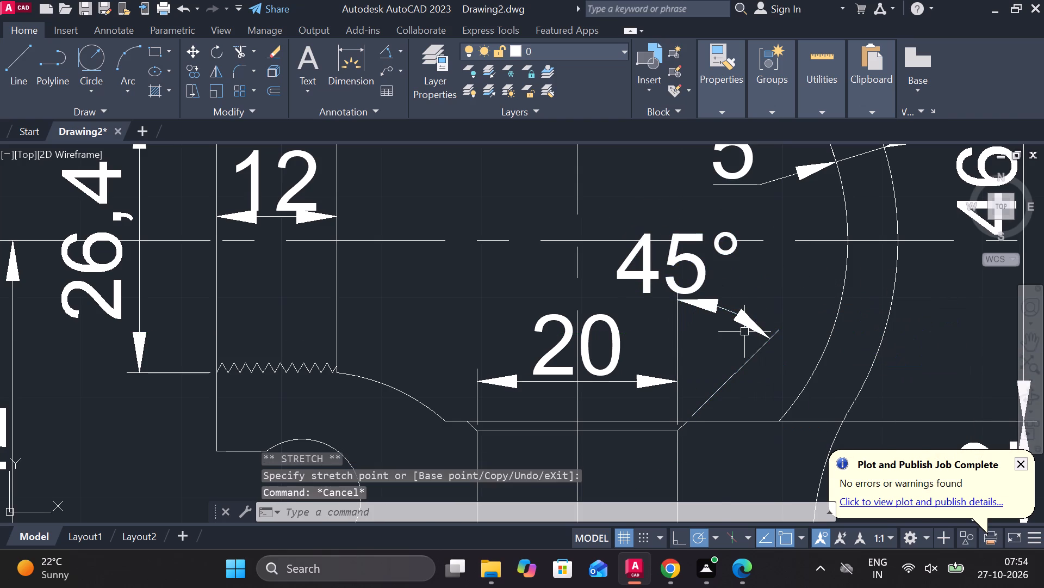
# Hatch the lower-left wall section between the side port and bottom port with pattern ANSI31 at scale 0.2.
pyautogui.scroll(-1, 744, 332)
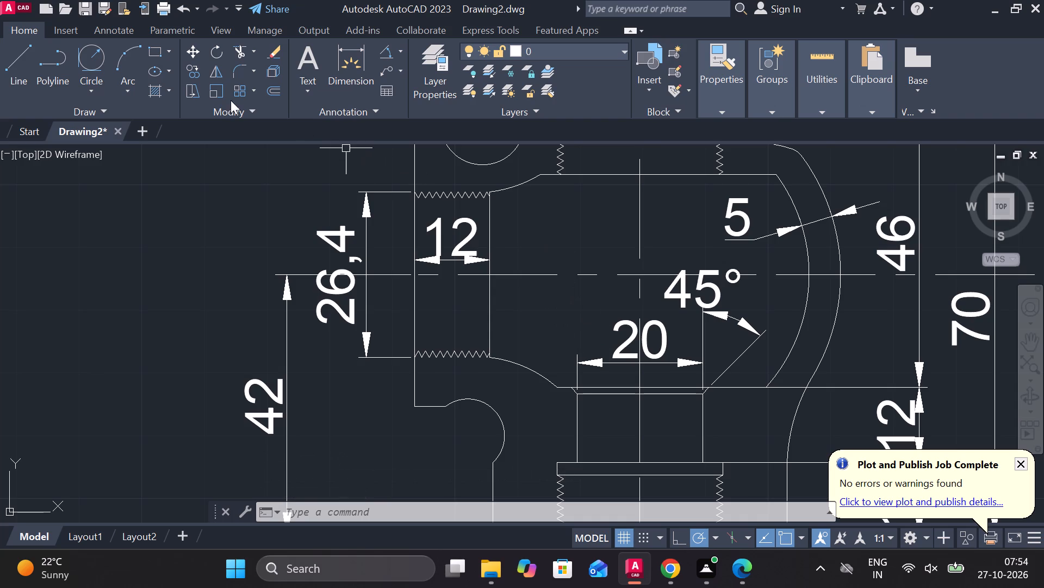
pyautogui.click(157, 88)
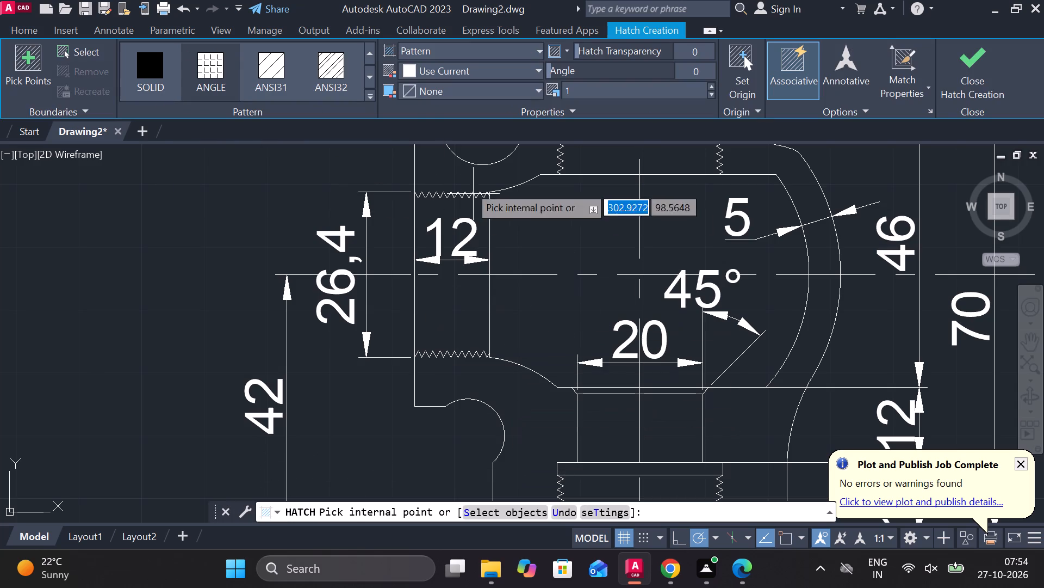
pyautogui.click(288, 75)
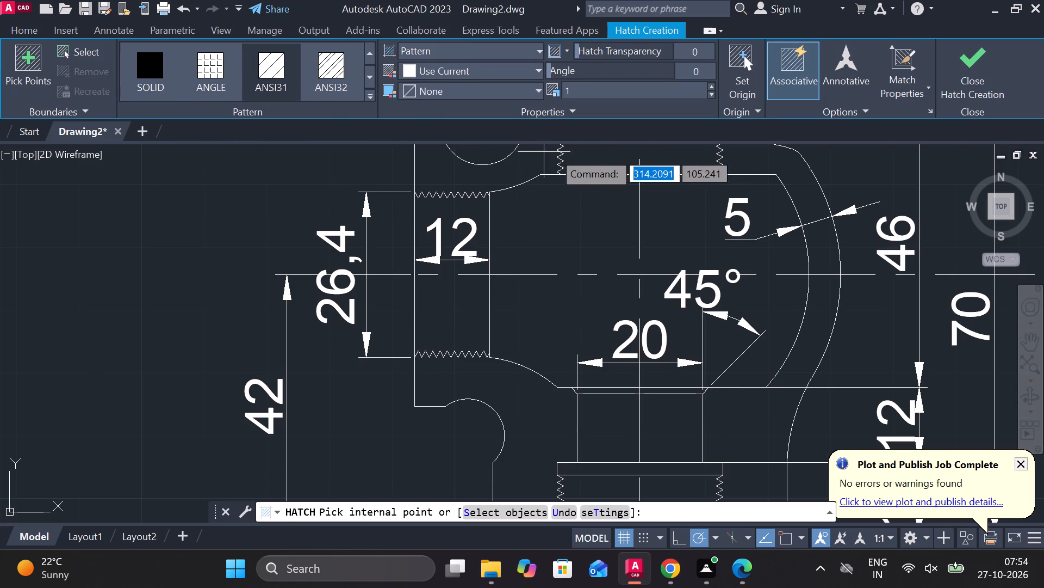
pyautogui.click(596, 96)
pyautogui.press('.')
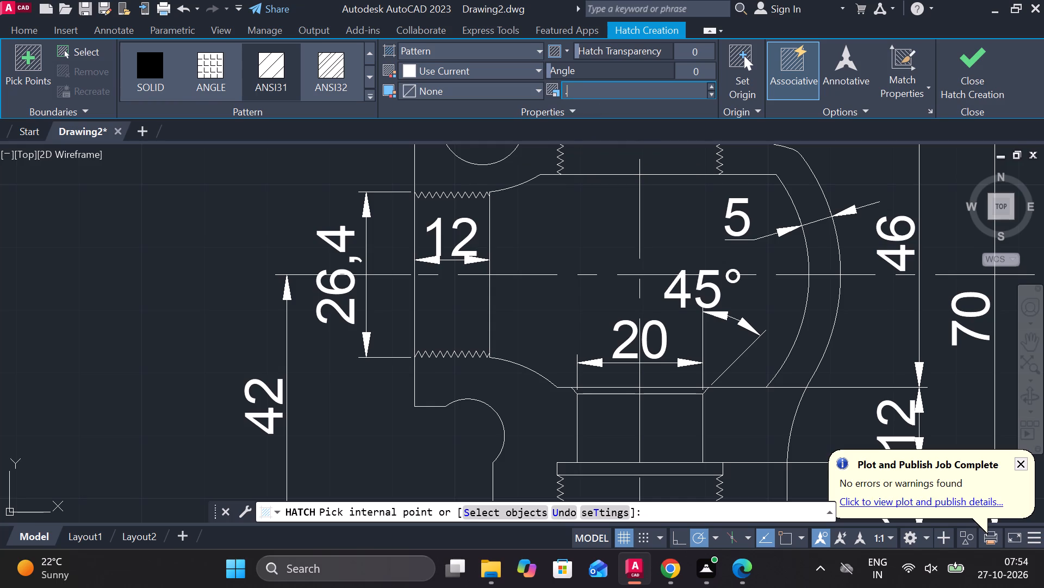
pyautogui.press('2')
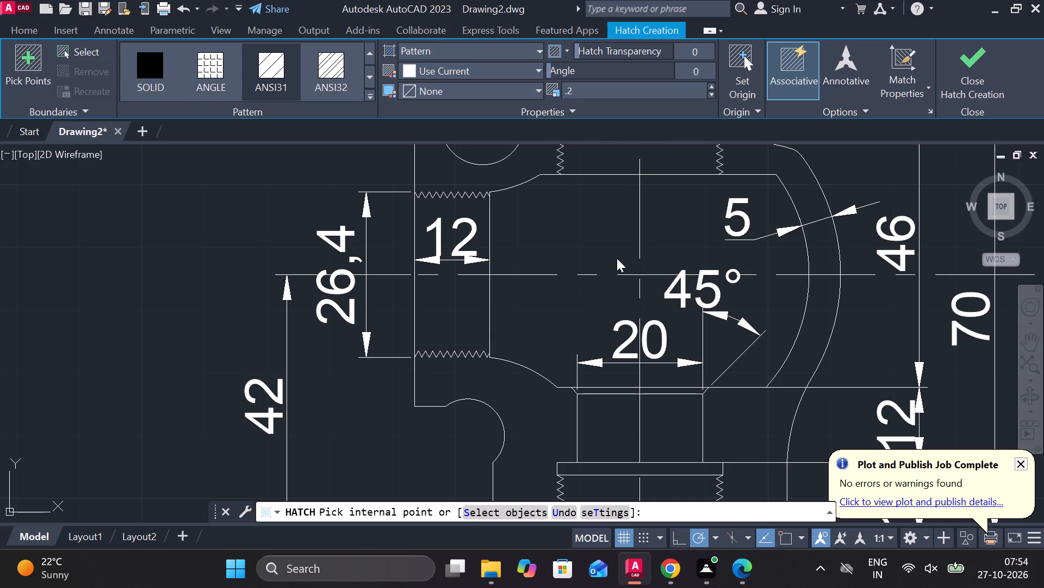
pyautogui.press('Return')
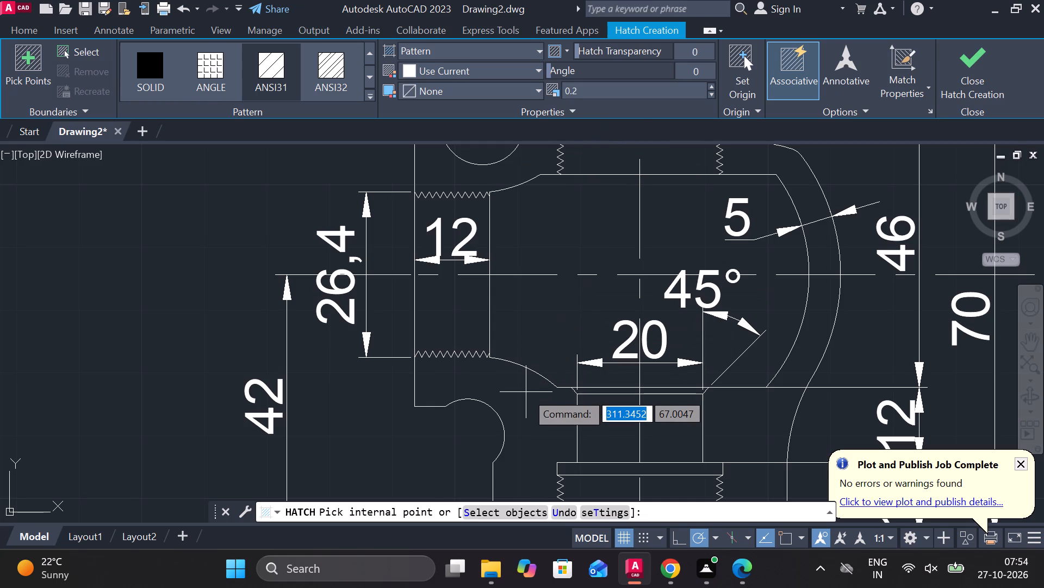
pyautogui.click(526, 392)
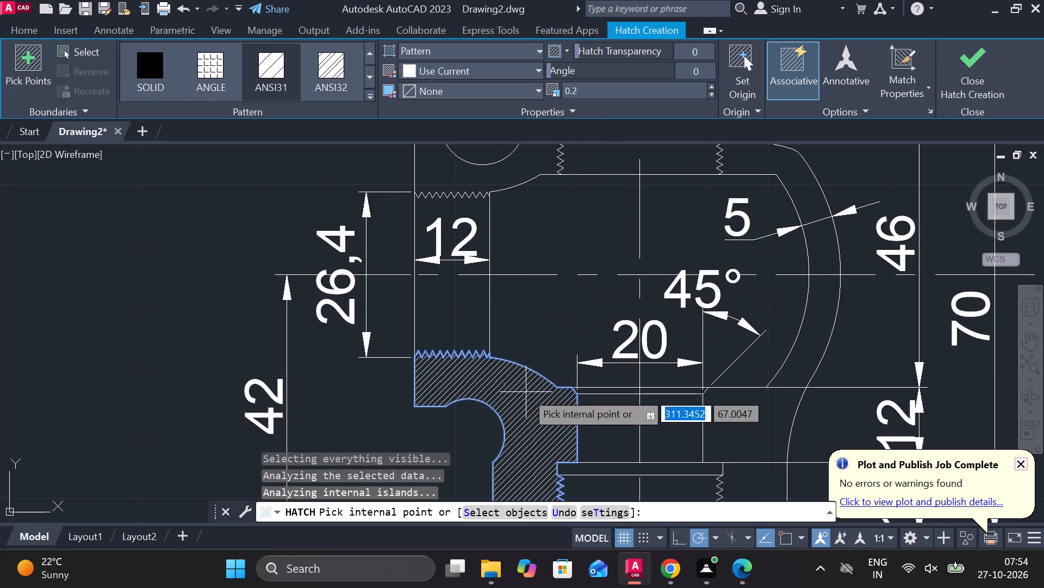
# Set the hatch scale to 0.5.
pyautogui.click(585, 94)
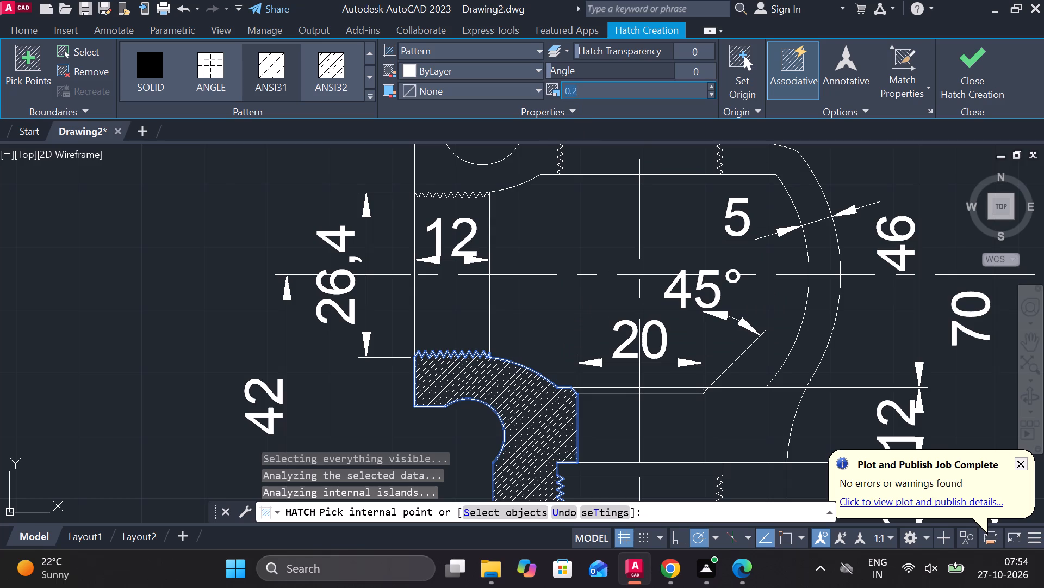
pyautogui.write('.5')
pyautogui.press('Return')
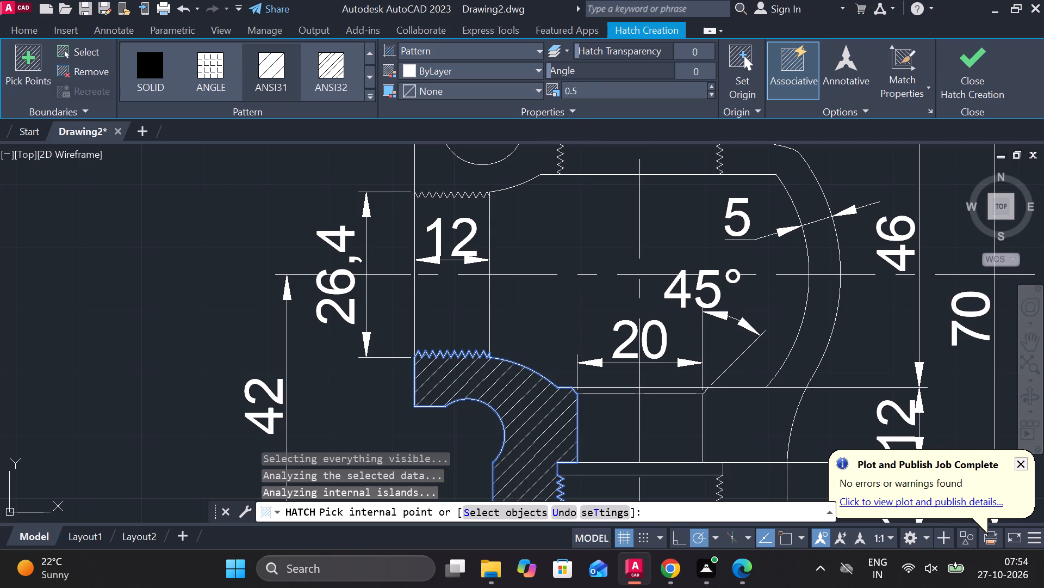
# Extend the hatch to the upper-left, upper-right and lower-right wall sections of the vessel and finish the hatch.
pyautogui.click(472, 181)
pyautogui.click(762, 163)
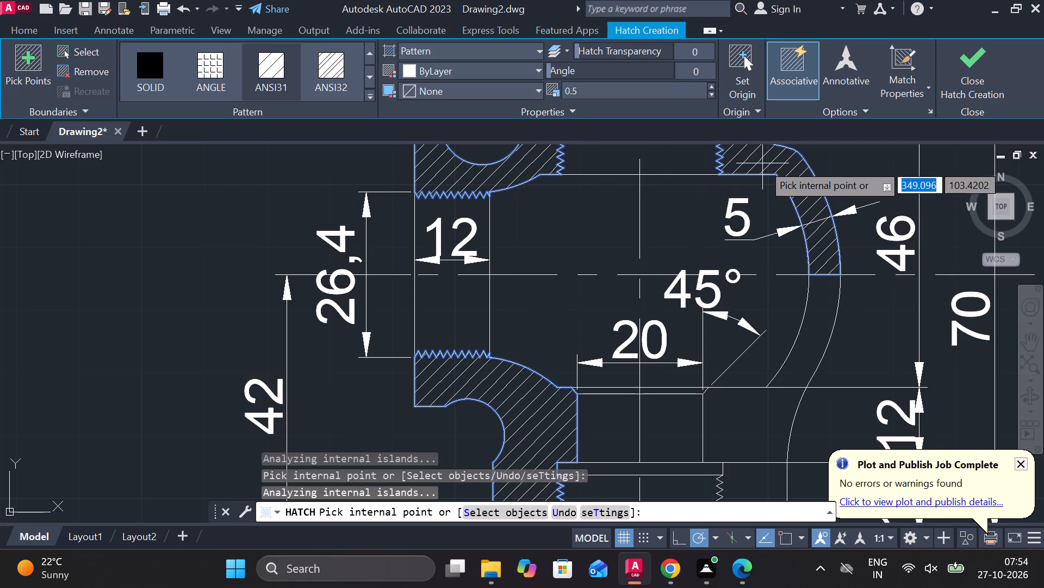
pyautogui.click(810, 332)
pyautogui.moveTo(761, 420); pyautogui.dragTo(701, 339, button='middle')
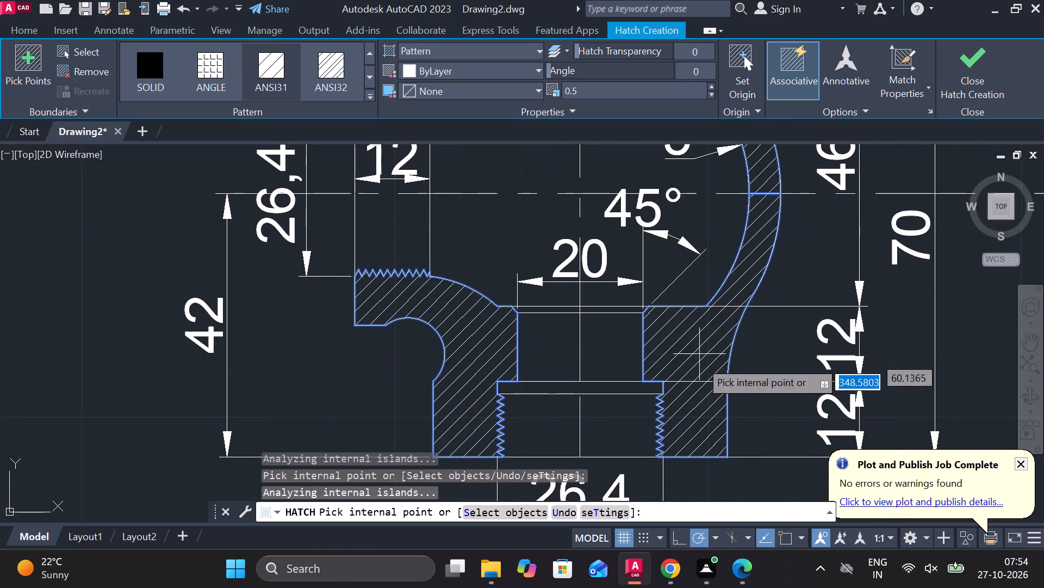
pyautogui.click(962, 68)
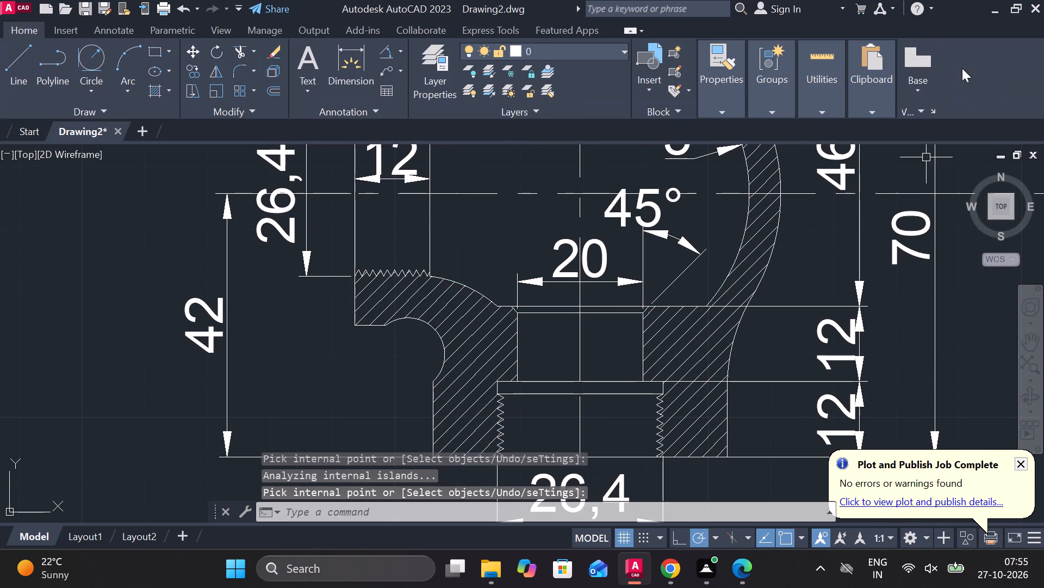
# Add a horizontal linear dimension from the side port's outer face to the vertical centreline, placed above the vessel.
pyautogui.scroll(-2, 418, 286)
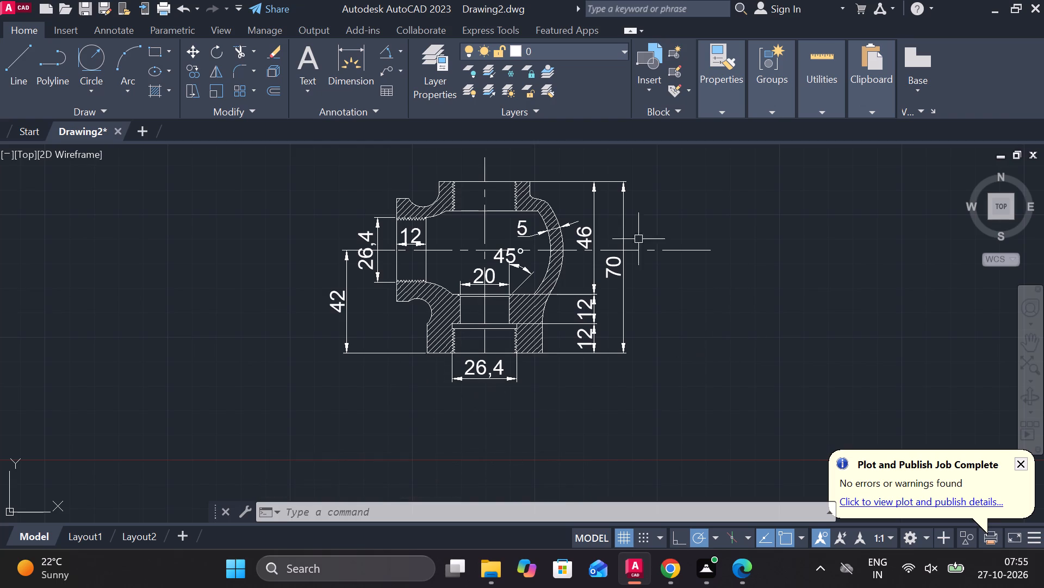
pyautogui.click(397, 50)
pyautogui.click(414, 76)
pyautogui.scroll(3, 434, 151)
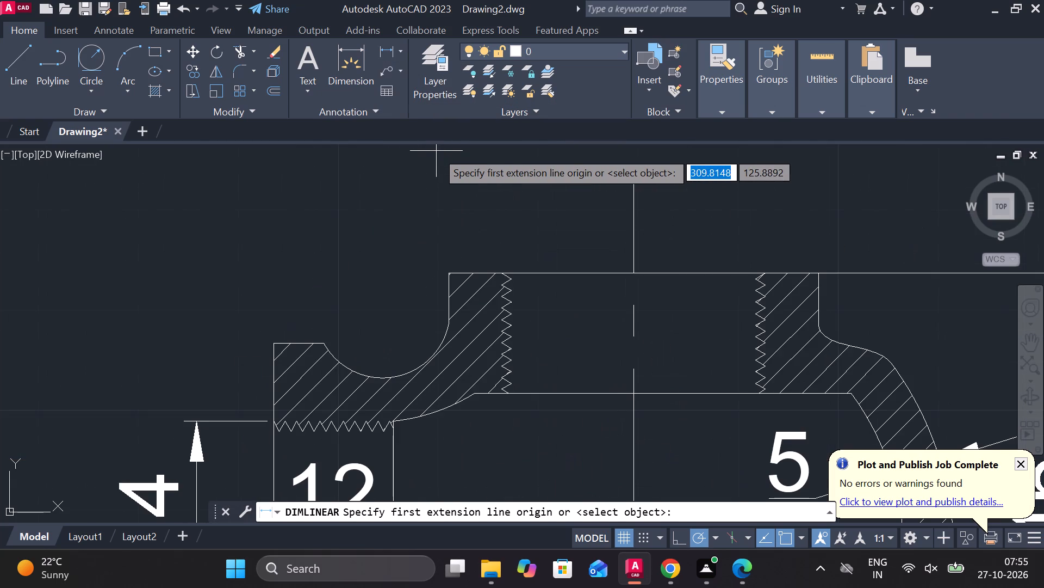
pyautogui.moveTo(436, 165); pyautogui.dragTo(423, 157, button='middle')
pyautogui.scroll(-1, 454, 183)
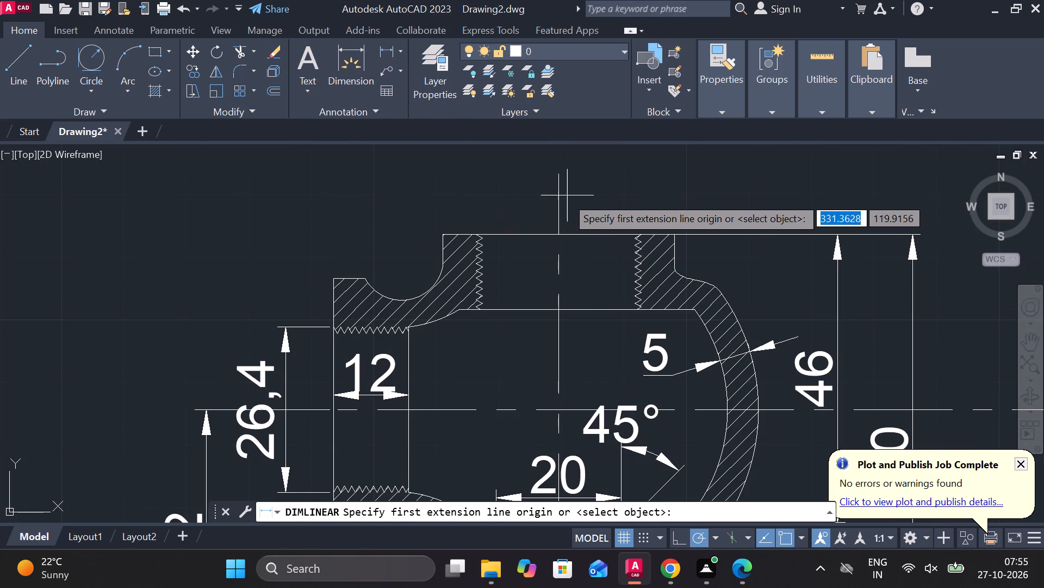
pyautogui.click(556, 201)
pyautogui.click(335, 277)
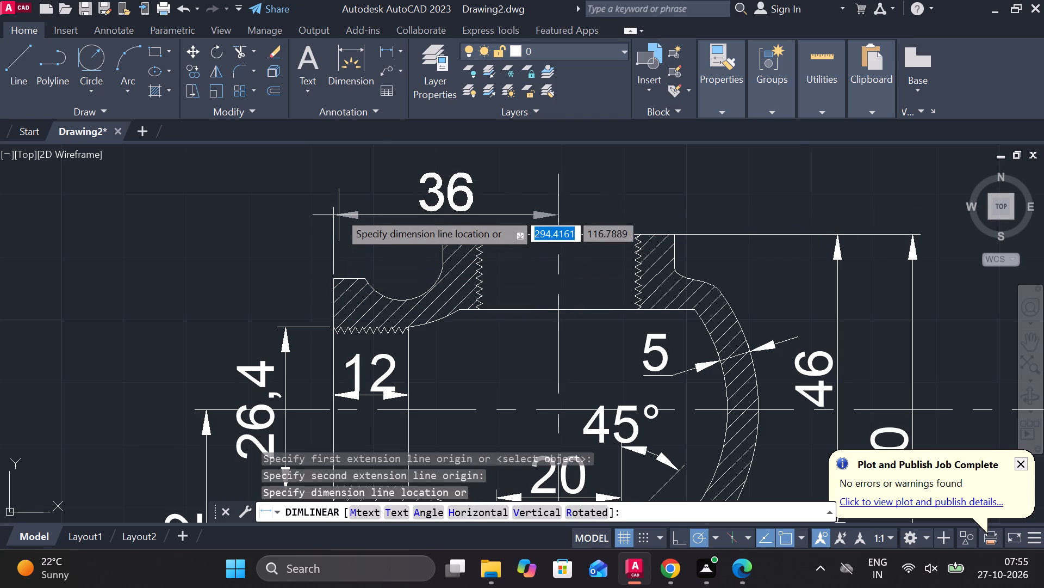
pyautogui.moveTo(344, 170); pyautogui.dragTo(345, 237, button='middle')
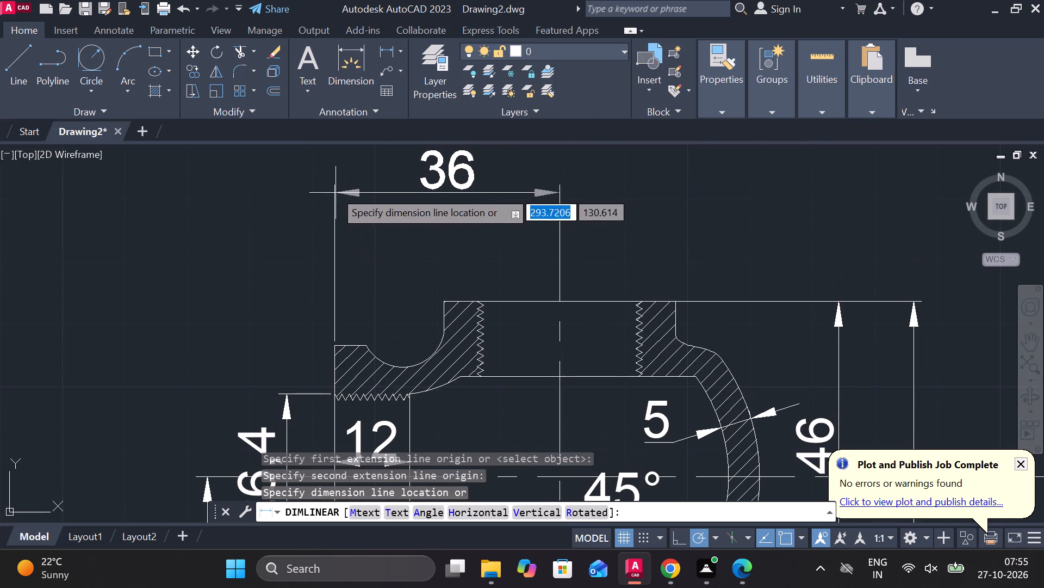
pyautogui.click(332, 173)
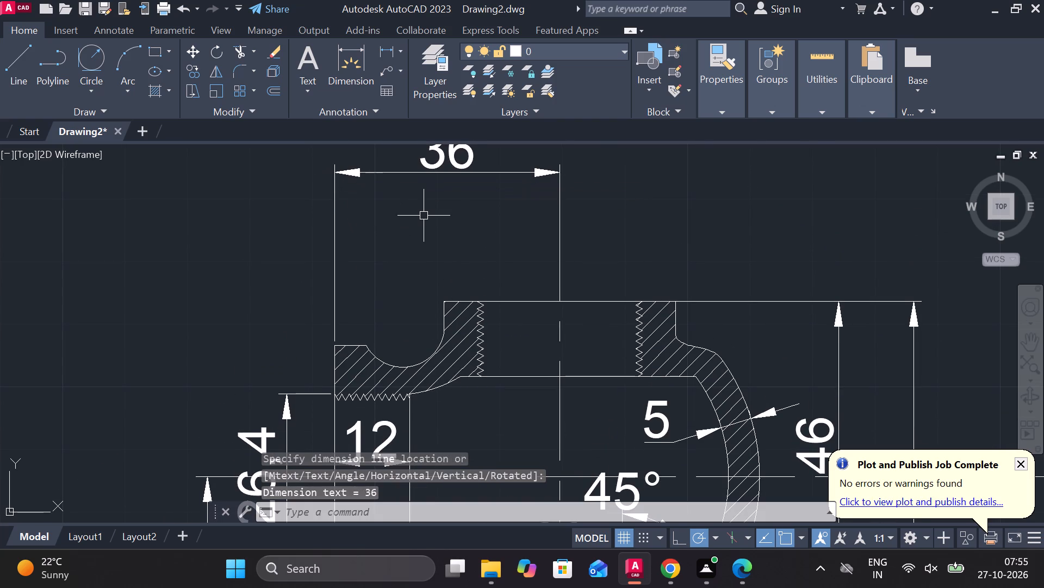
# Dimension the top port's outer width, placing the dimension line just above the port.
pyautogui.press('space')
pyautogui.click(442, 305)
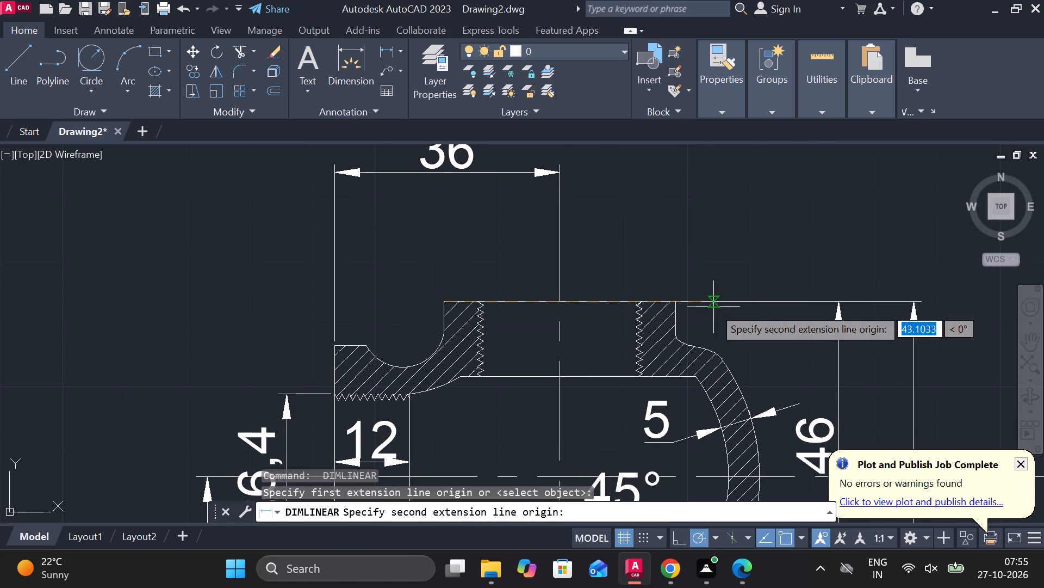
pyautogui.click(679, 303)
pyautogui.click(576, 238)
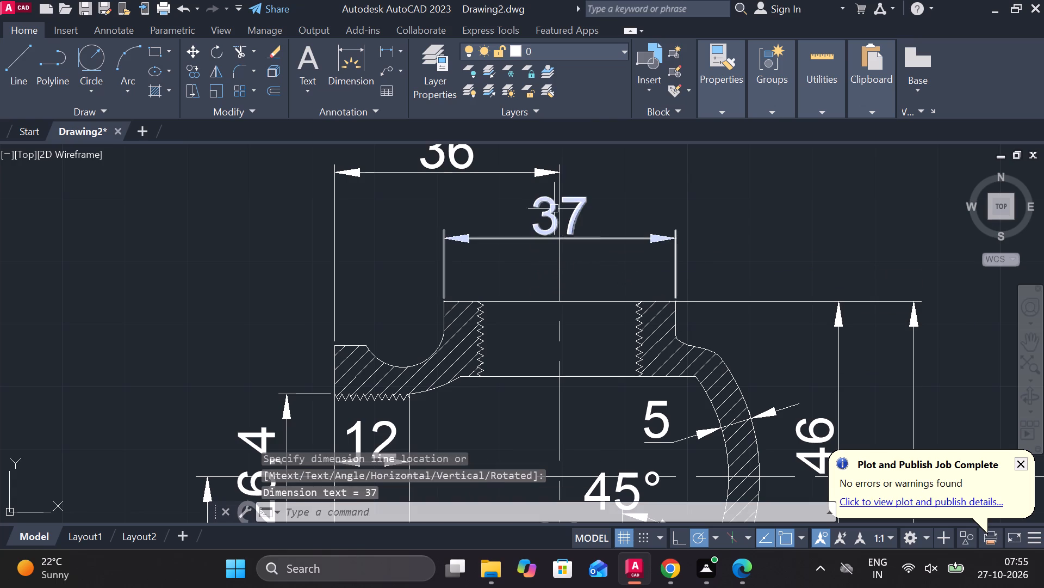
# Dimension the top port's thread width between the two thread lines, placing it beneath the outer-width dimension.
pyautogui.press('space')
pyautogui.scroll(3, 487, 293)
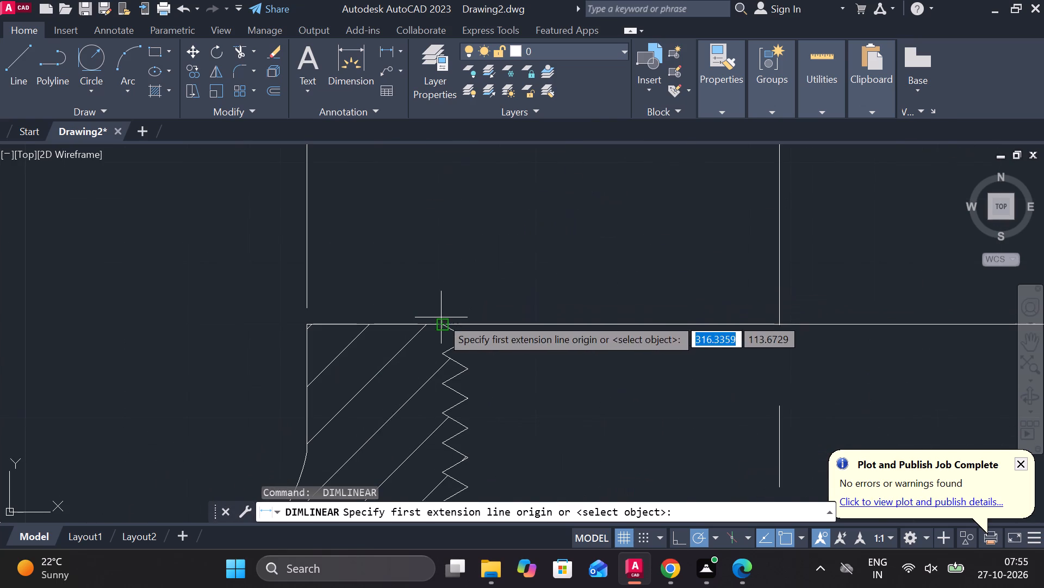
pyautogui.click(441, 317)
pyautogui.scroll(-2, 465, 311)
pyautogui.scroll(2, 740, 315)
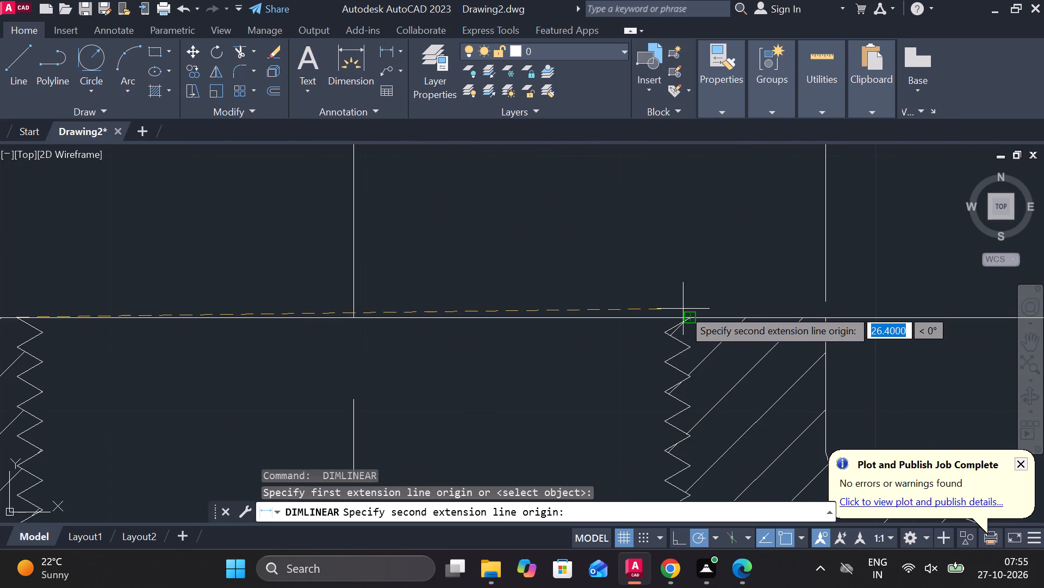
pyautogui.scroll(4, 687, 309)
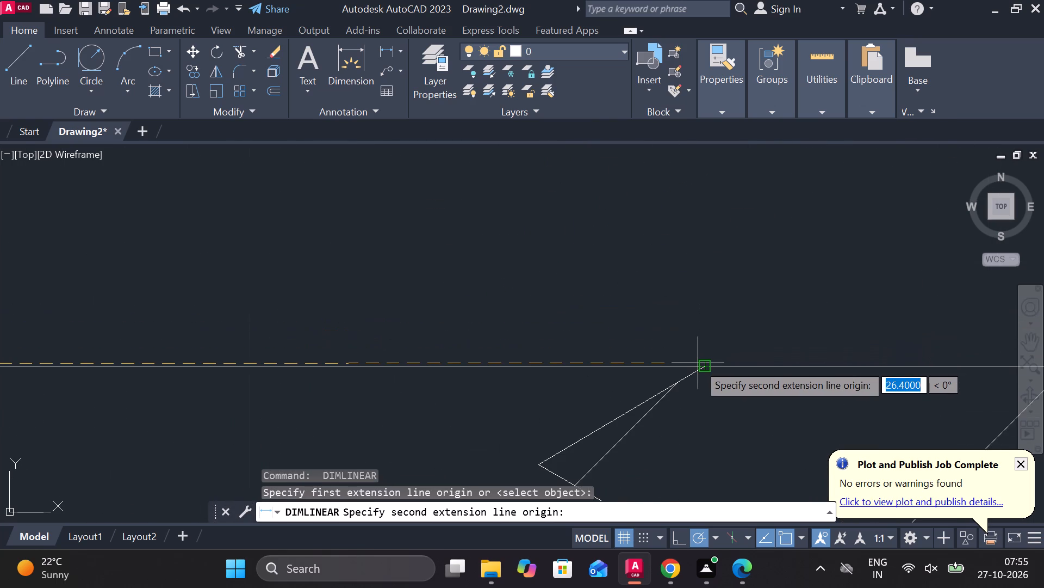
pyautogui.click(698, 363)
pyautogui.scroll(-6, 696, 340)
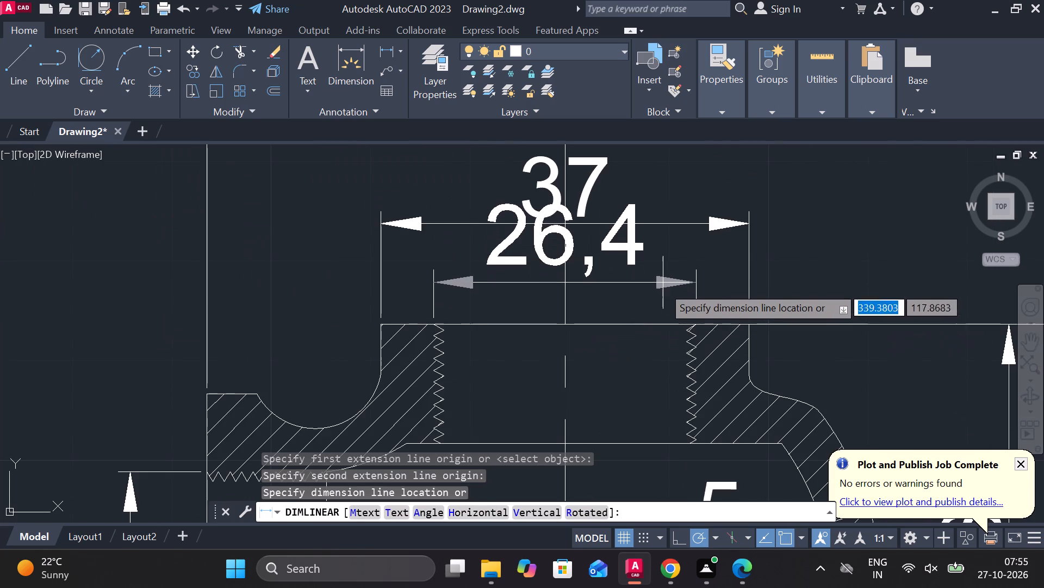
pyautogui.moveTo(662, 312); pyautogui.dragTo(637, 404, button='middle')
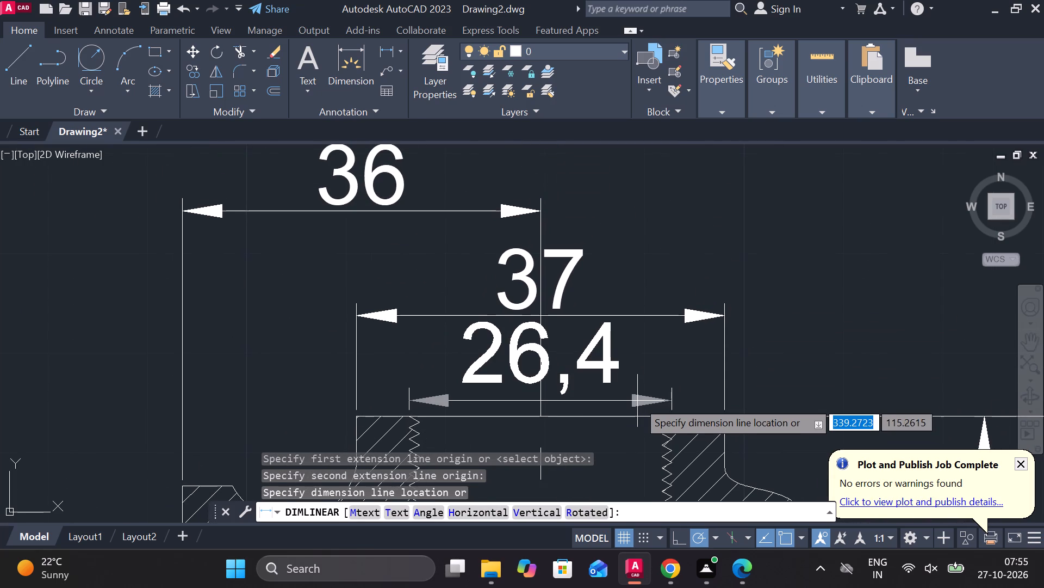
pyautogui.click(644, 378)
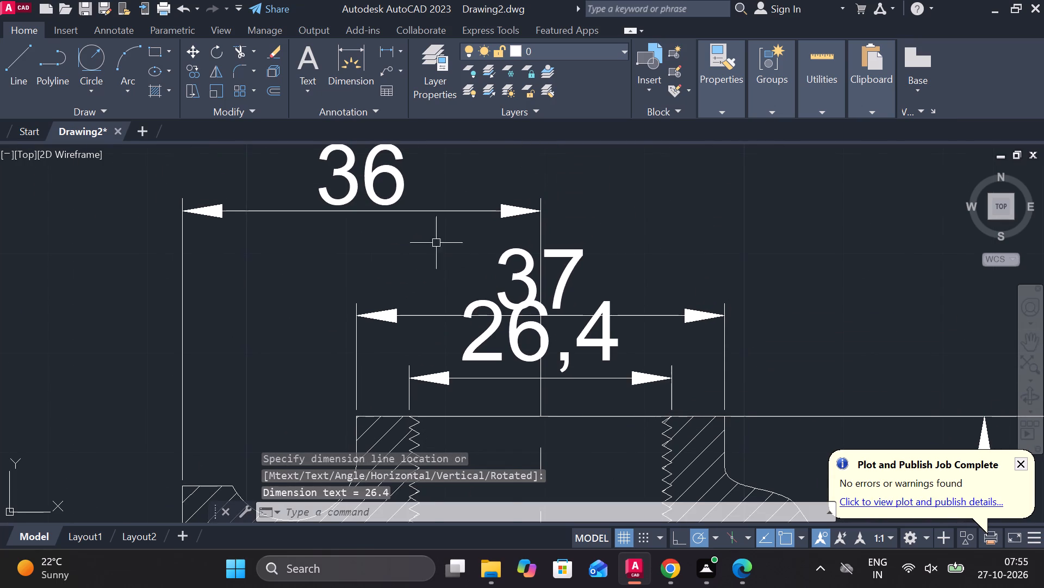
# Raise the side-port-to-centreline dimension and the top port's outer-width dimension to open up space between the stacked dimensions.
pyautogui.scroll(-2, 430, 237)
pyautogui.moveTo(433, 241); pyautogui.dragTo(520, 311, button='middle')
pyautogui.click(494, 294)
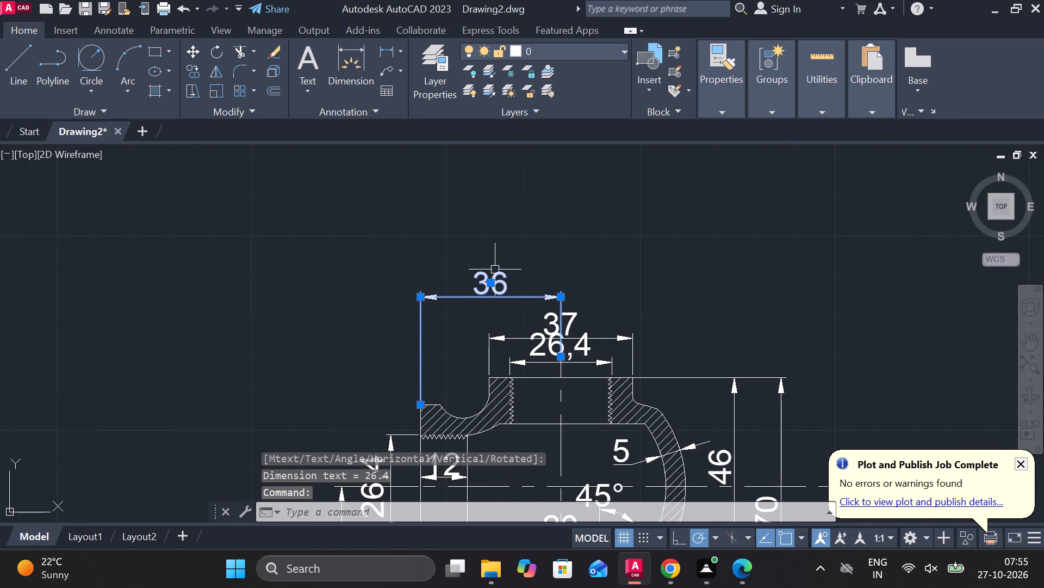
pyautogui.click(491, 283)
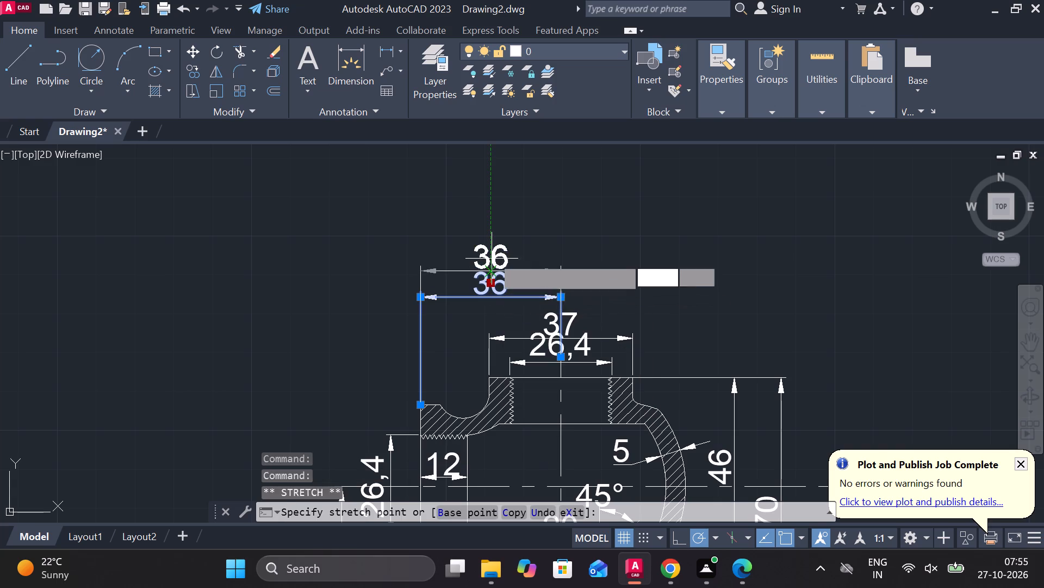
pyautogui.click(492, 254)
pyautogui.press('Escape')
pyautogui.click(568, 321)
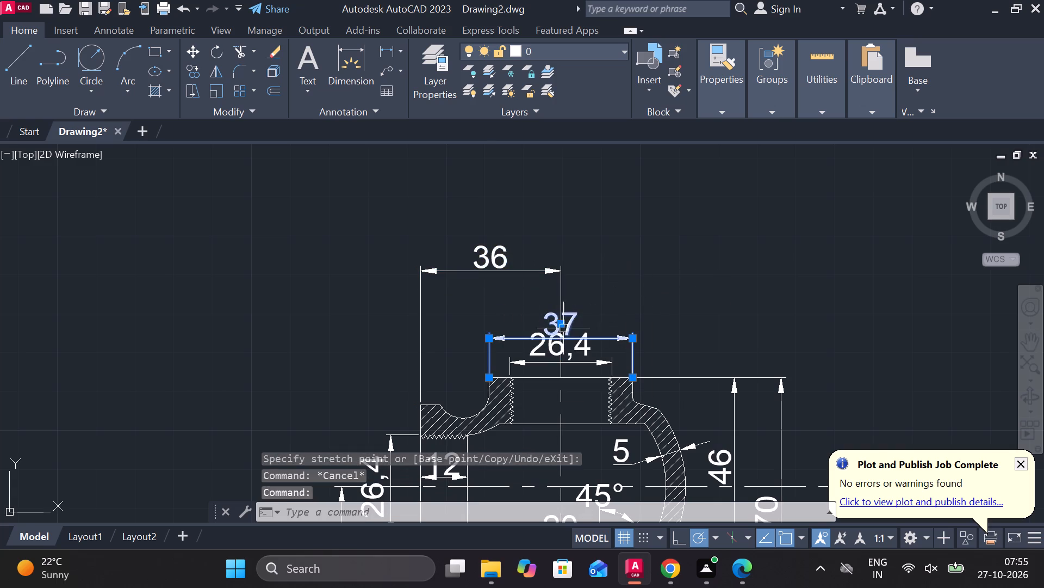
pyautogui.click(561, 328)
pyautogui.click(559, 321)
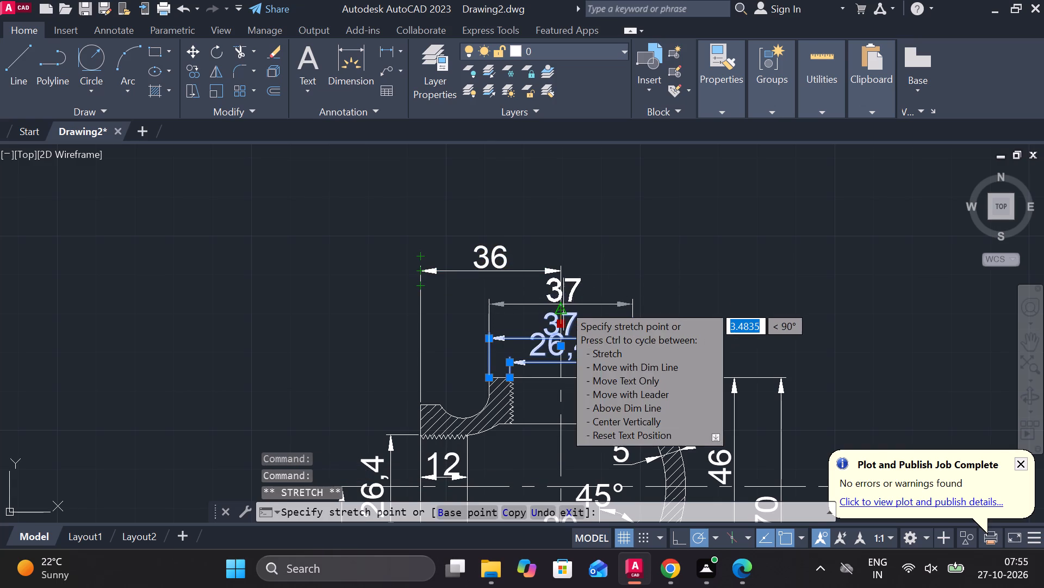
pyautogui.click(563, 307)
pyautogui.press('Escape')
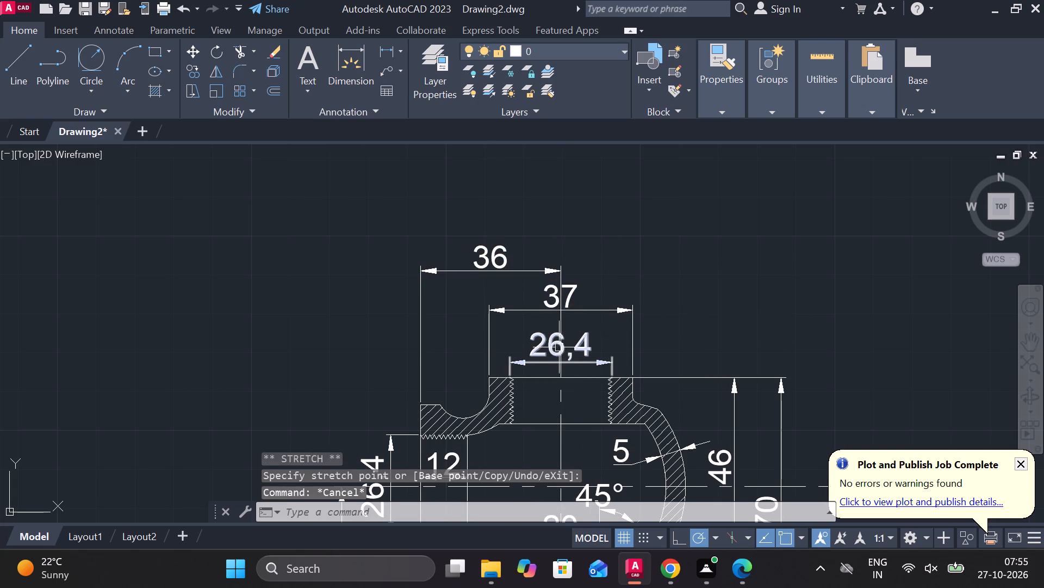
# Raise the top port's thread-width dimension so it sits clear between the port face and the outer-width dimension.
pyautogui.click(557, 347)
pyautogui.scroll(2, 567, 345)
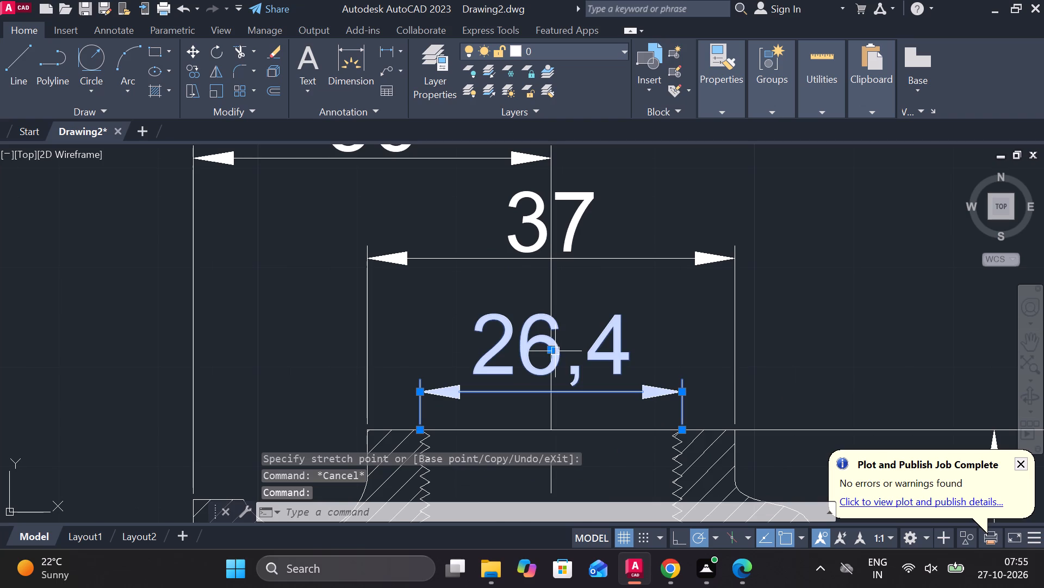
pyautogui.click(551, 349)
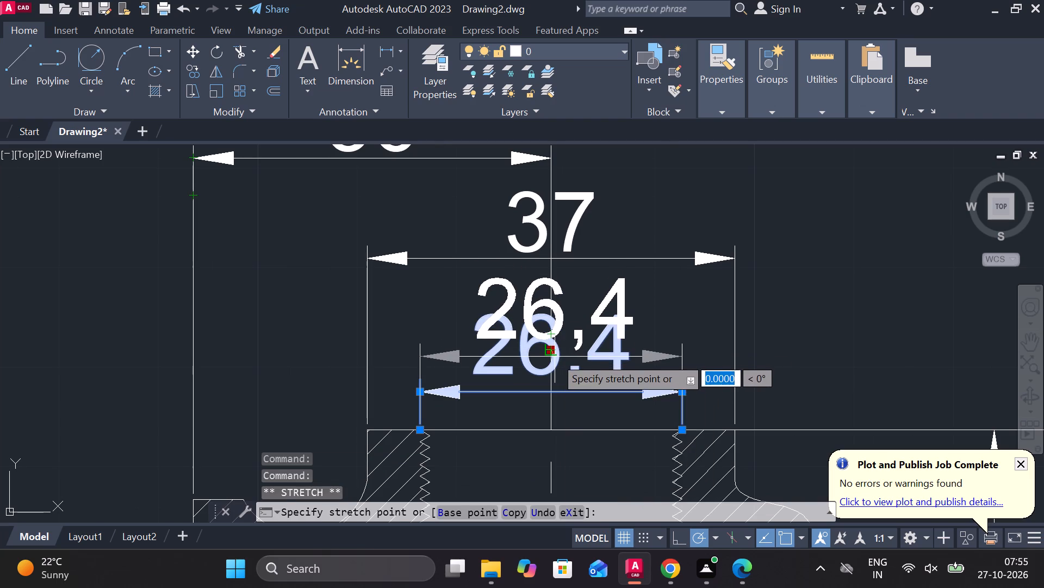
pyautogui.click(555, 357)
pyautogui.press('Escape')
pyautogui.click(562, 314)
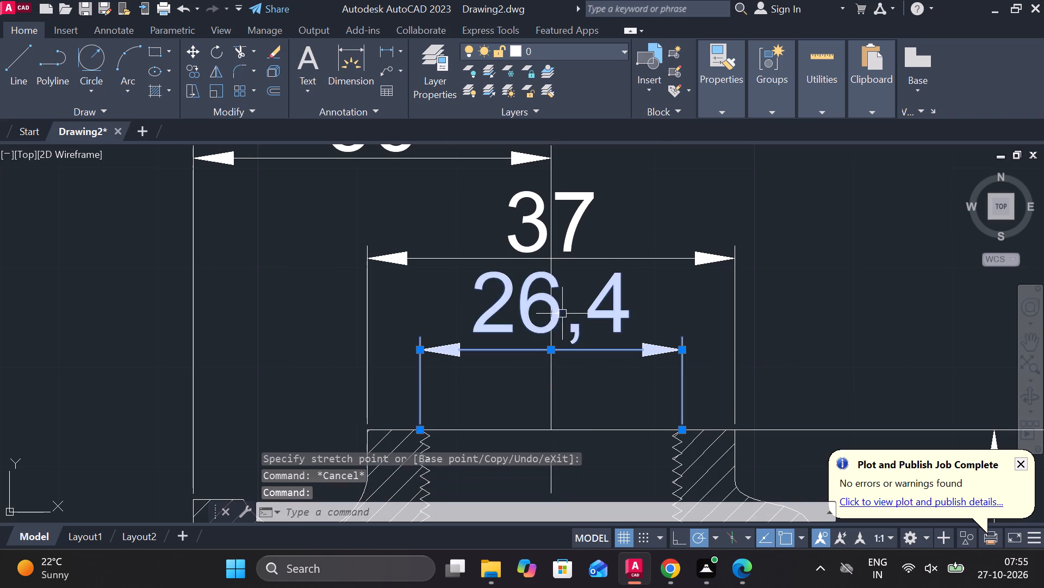
pyautogui.click(550, 350)
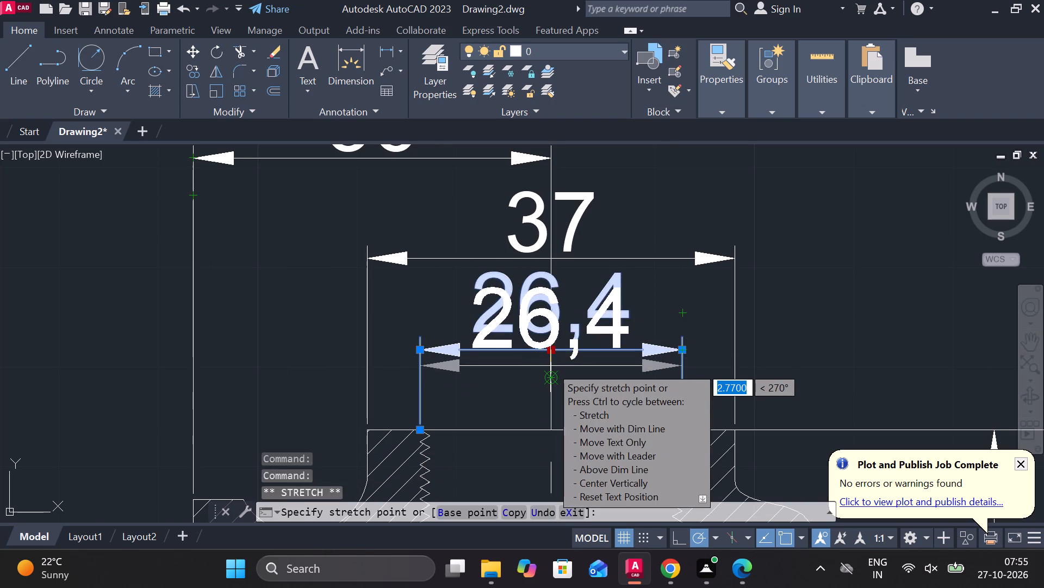
pyautogui.click(550, 366)
pyautogui.press('Escape')
# Dimension the top port's thread depth vertically, placing it inside the bore just left of the centreline.
pyautogui.scroll(-1, 757, 345)
pyautogui.moveTo(768, 338); pyautogui.dragTo(667, 313, button='middle')
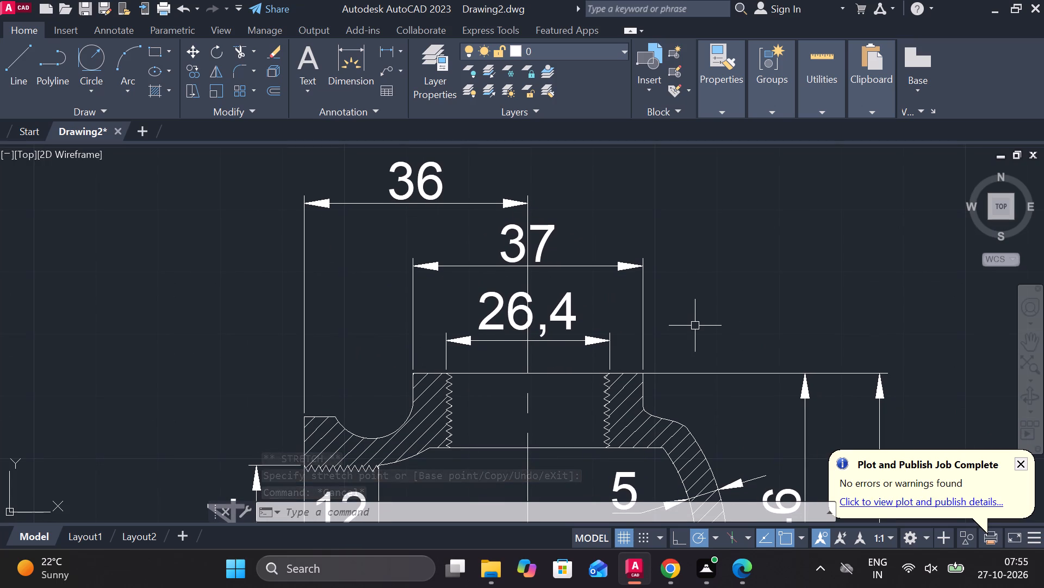
pyautogui.click(385, 50)
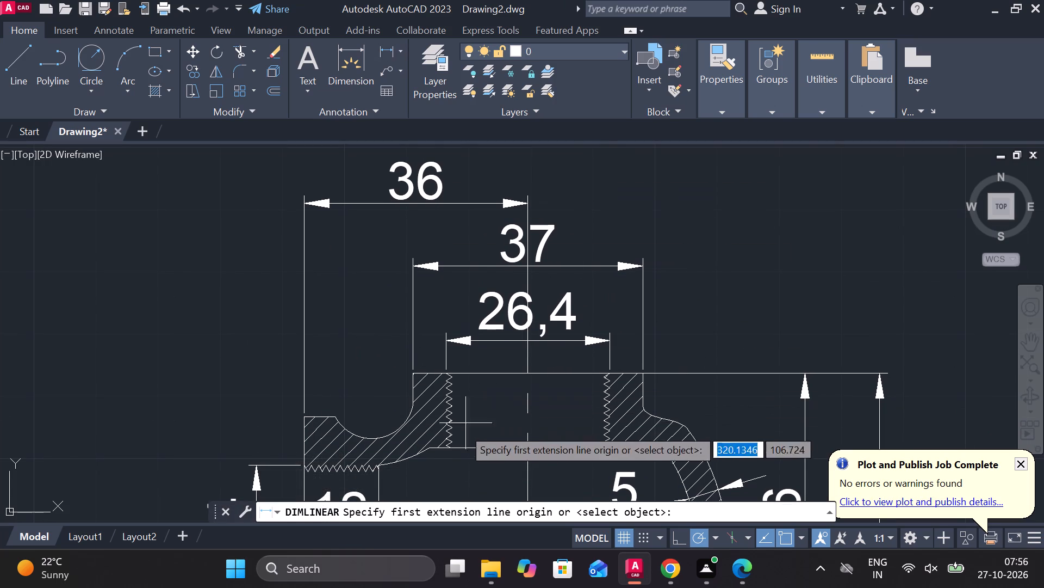
pyautogui.click(529, 377)
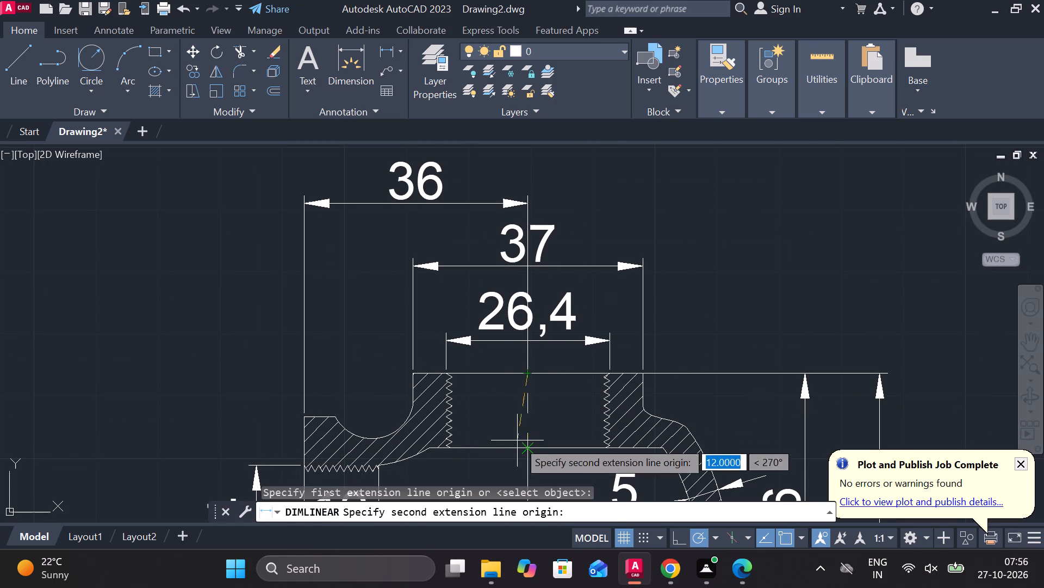
pyautogui.click(523, 454)
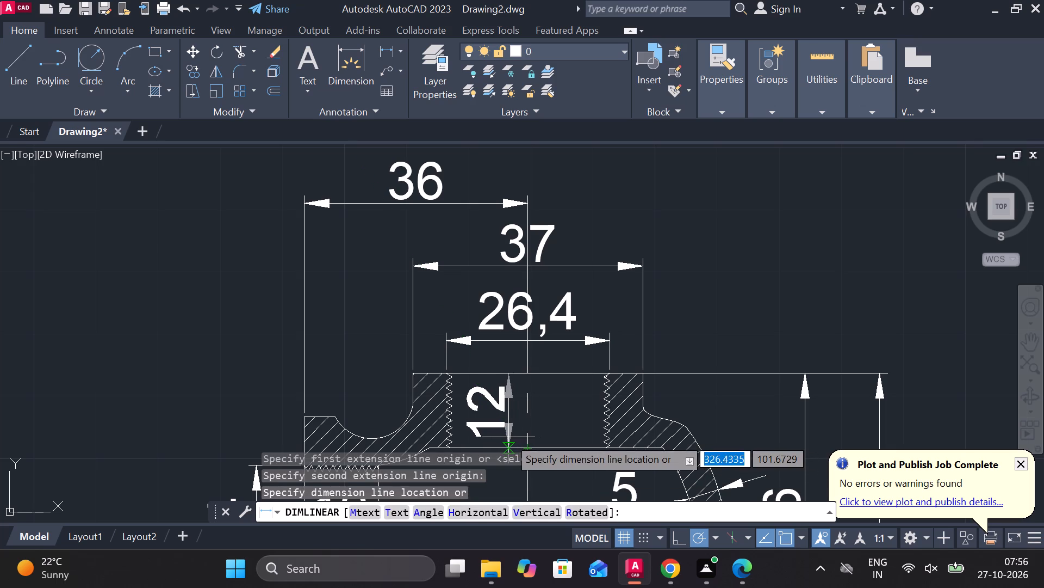
pyautogui.click(508, 437)
# Dimension the height of the top port's straight right outer edge, placing it left of the existing vertical dimensions.
pyautogui.moveTo(697, 346); pyautogui.dragTo(608, 295, button='middle')
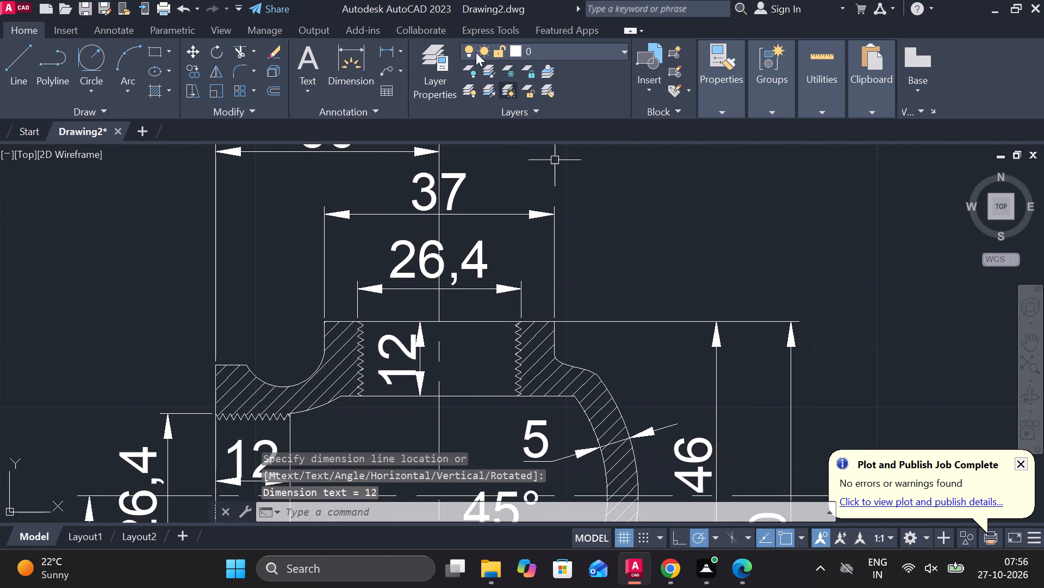
pyautogui.click(390, 58)
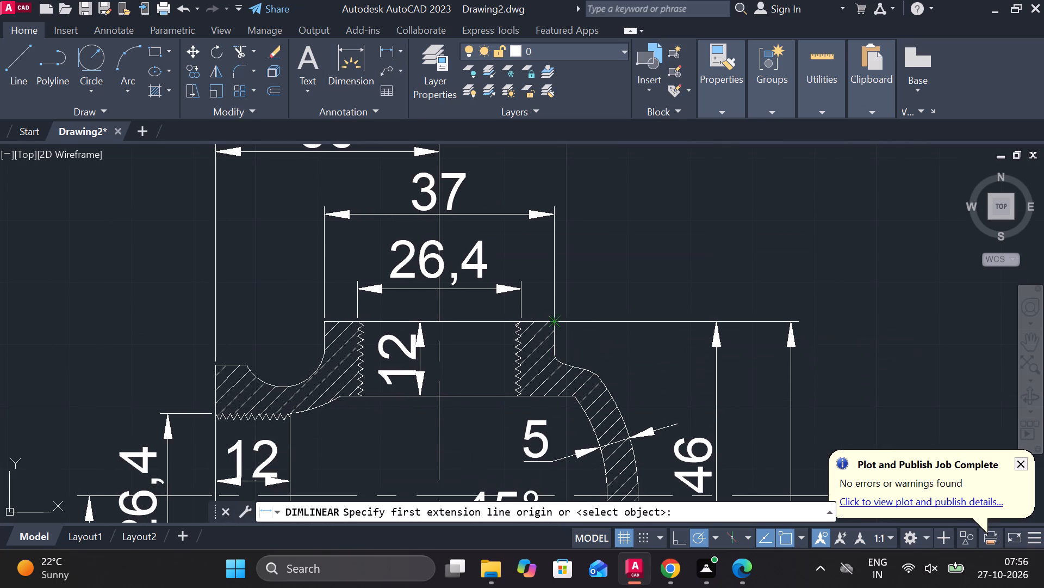
pyautogui.click(560, 320)
pyautogui.click(556, 359)
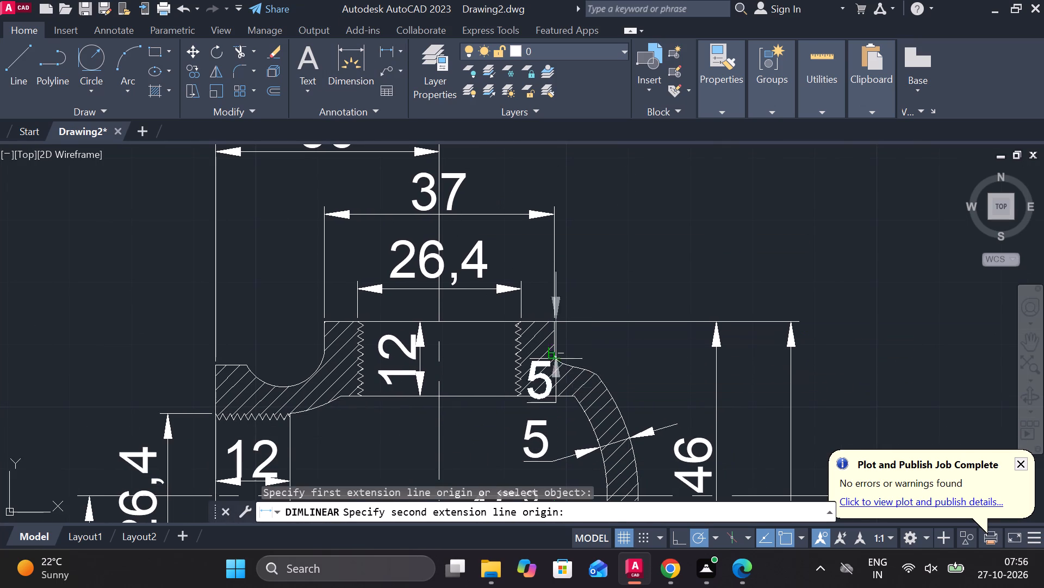
pyautogui.click(669, 372)
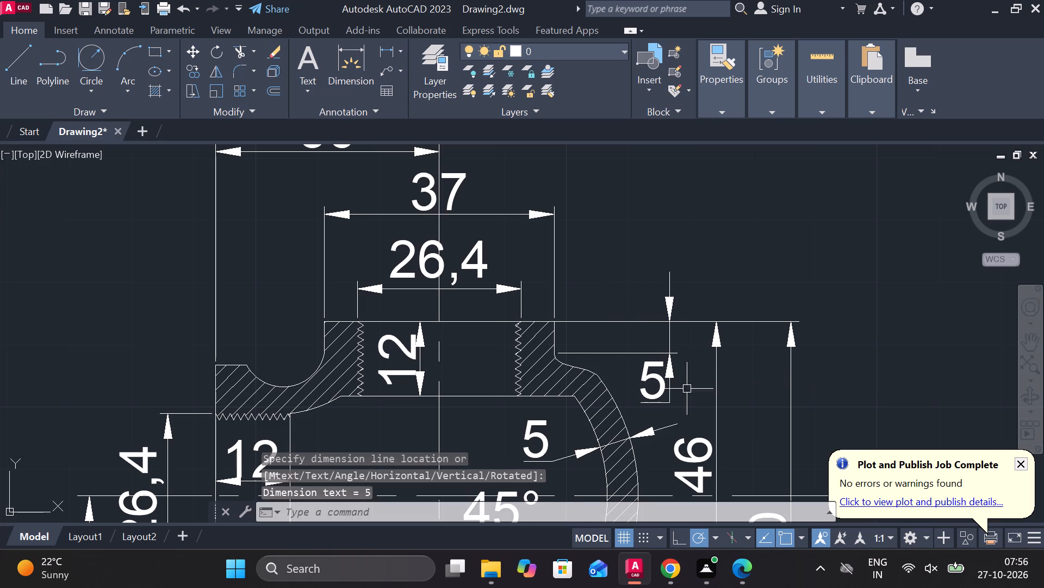
# Add a multileader from the top port's upper right corner, landing up and to the right, with the text "1" at height 10.
pyautogui.scroll(-2, 687, 389)
pyautogui.moveTo(764, 433); pyautogui.dragTo(661, 336, button='middle')
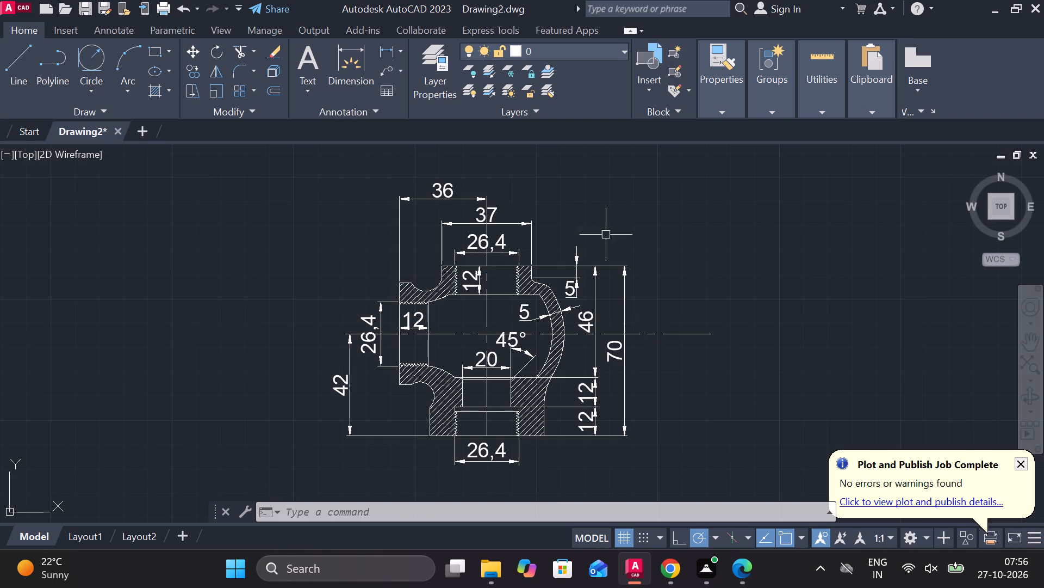
pyautogui.click(384, 73)
pyautogui.doubleClick(535, 262)
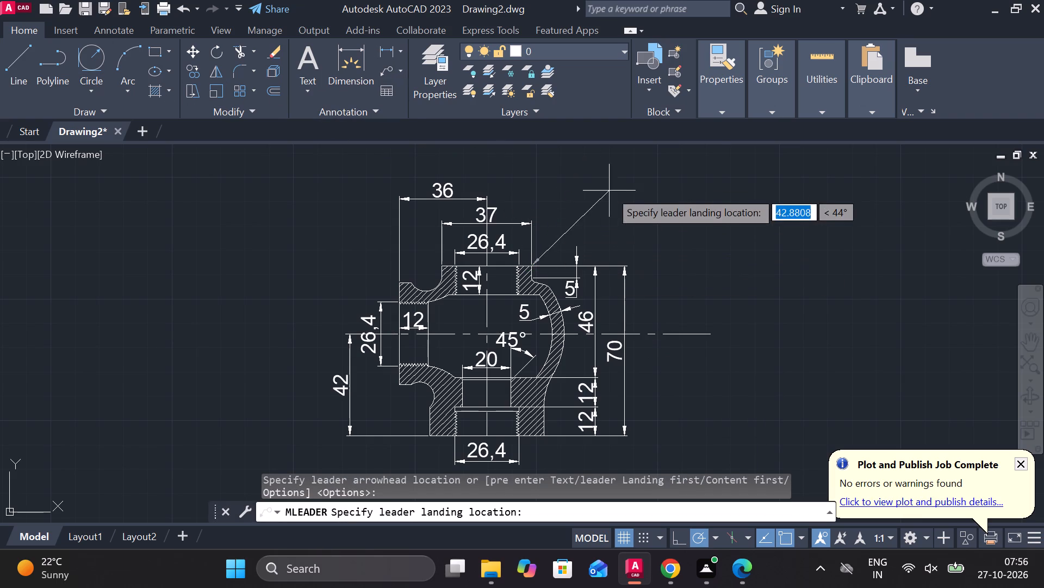
pyautogui.click(574, 193)
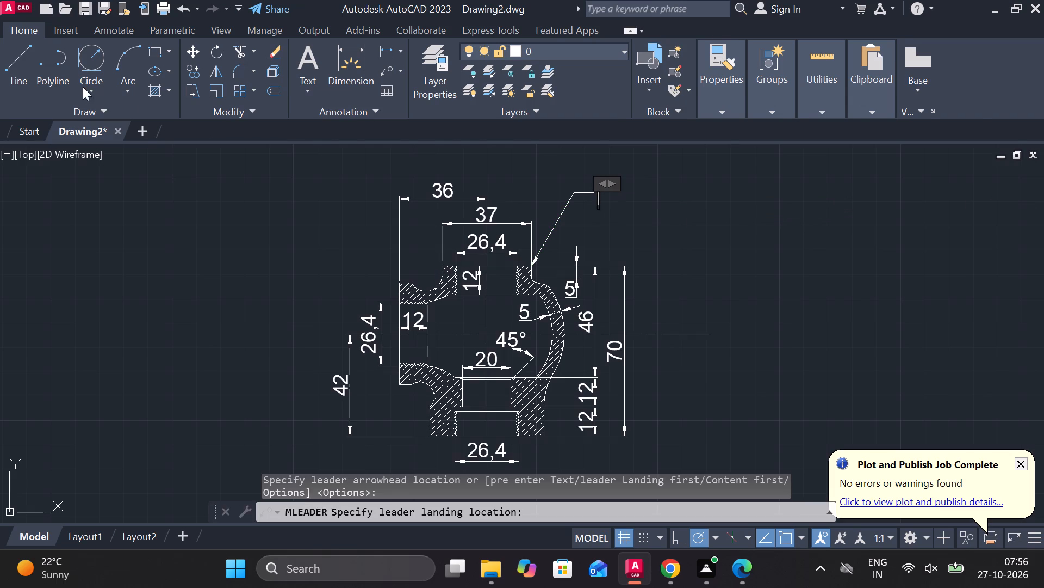
pyautogui.click(93, 66)
pyautogui.write('10')
pyautogui.press('Return')
pyautogui.press('1')
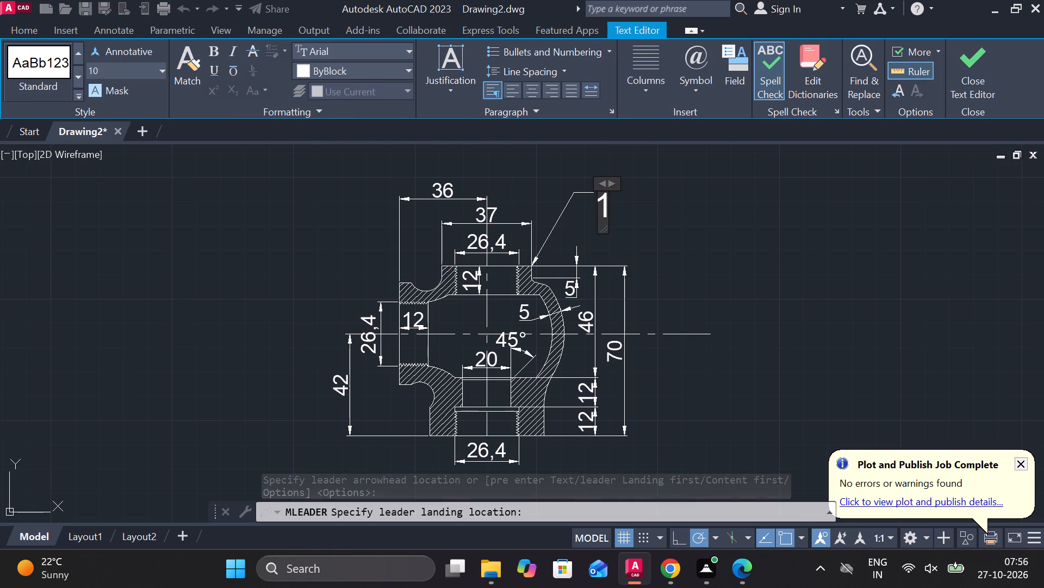
pyautogui.click(995, 76)
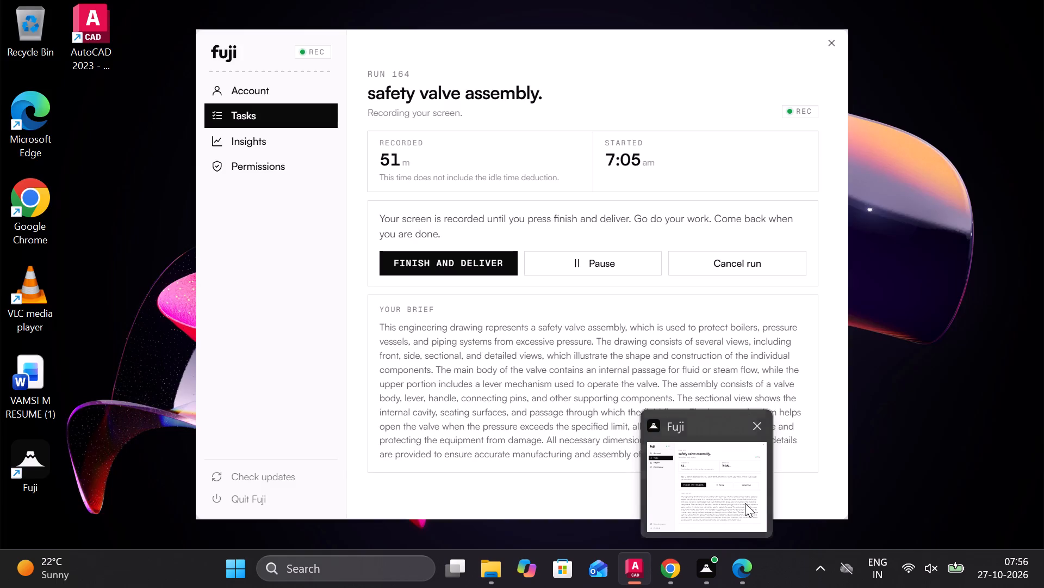
# Draw an 11-diameter circle in the empty space to the right of the sectioned body.
pyautogui.scroll(-1, 725, 278)
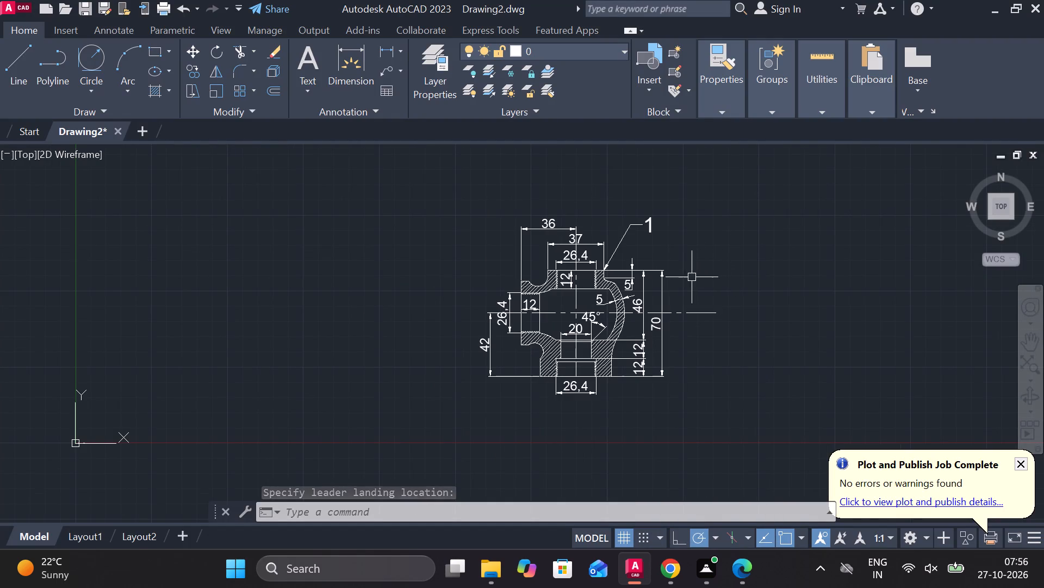
pyautogui.scroll(-2, 464, 208)
pyautogui.scroll(2, 529, 229)
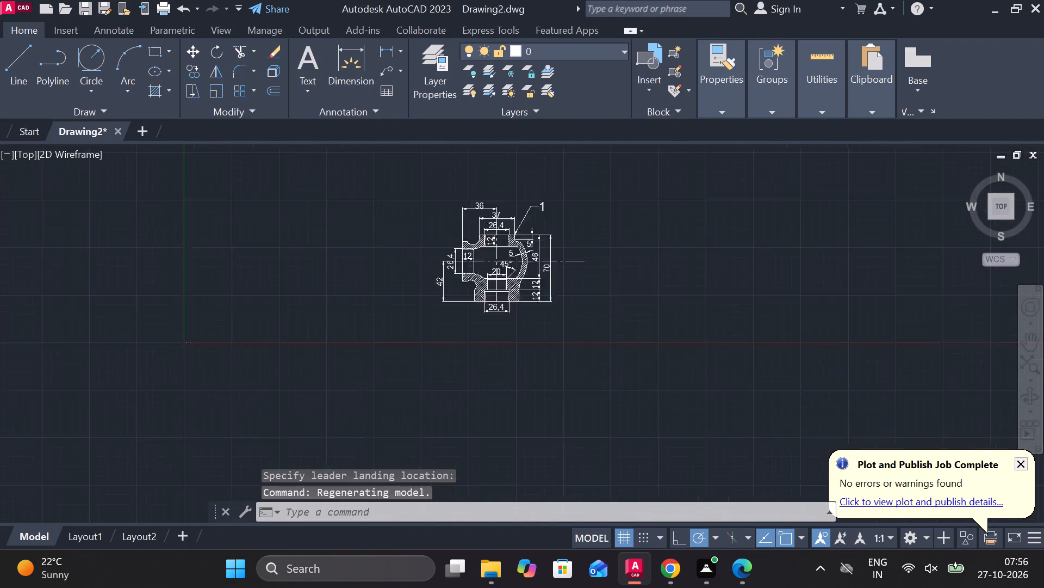
pyautogui.scroll(1, 529, 229)
pyautogui.moveTo(642, 250); pyautogui.dragTo(492, 242, button='middle')
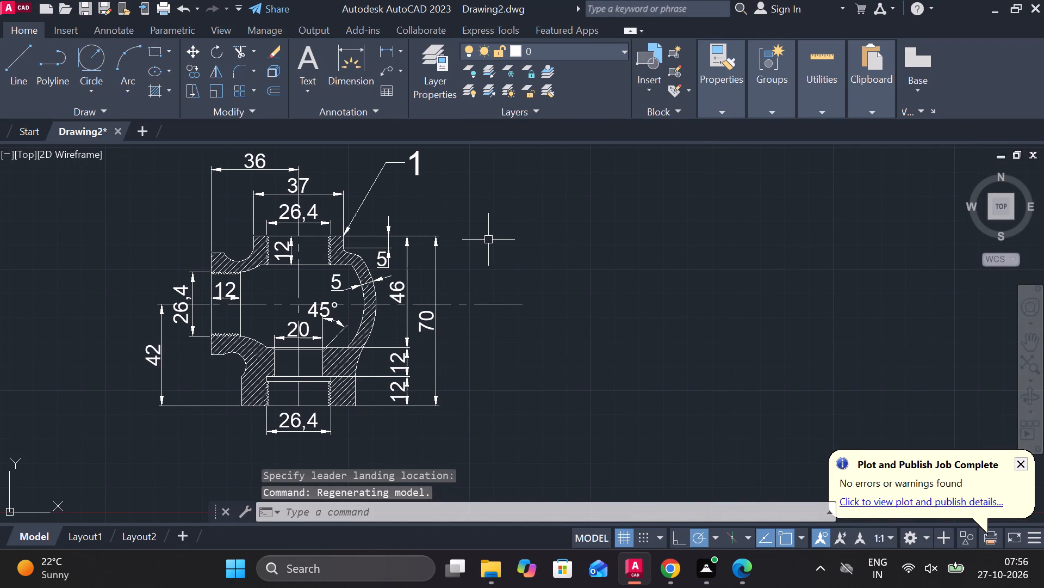
pyautogui.moveTo(519, 290); pyautogui.dragTo(314, 288, button='middle')
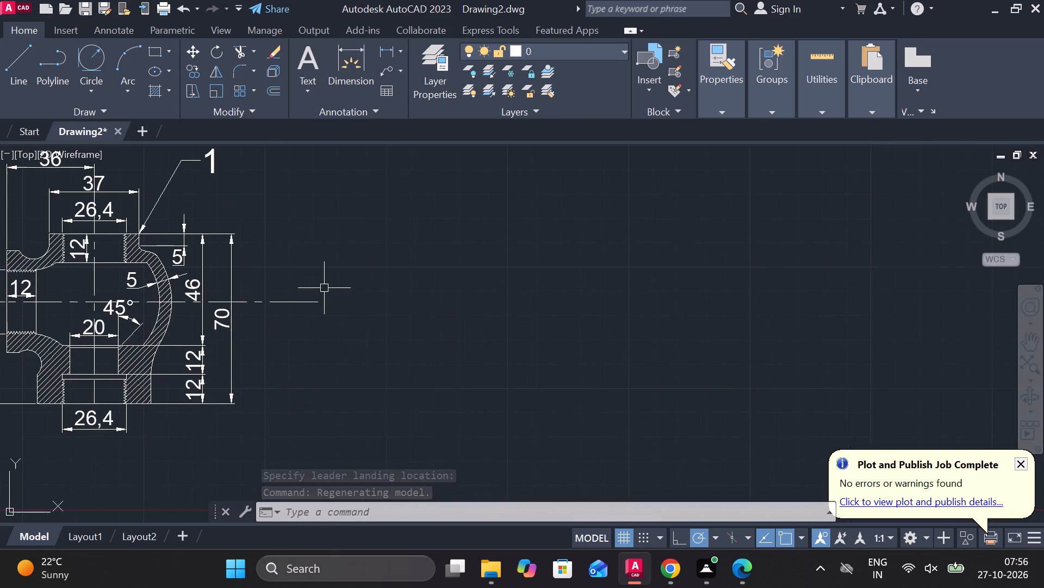
pyautogui.moveTo(379, 288); pyautogui.dragTo(260, 286, button='middle')
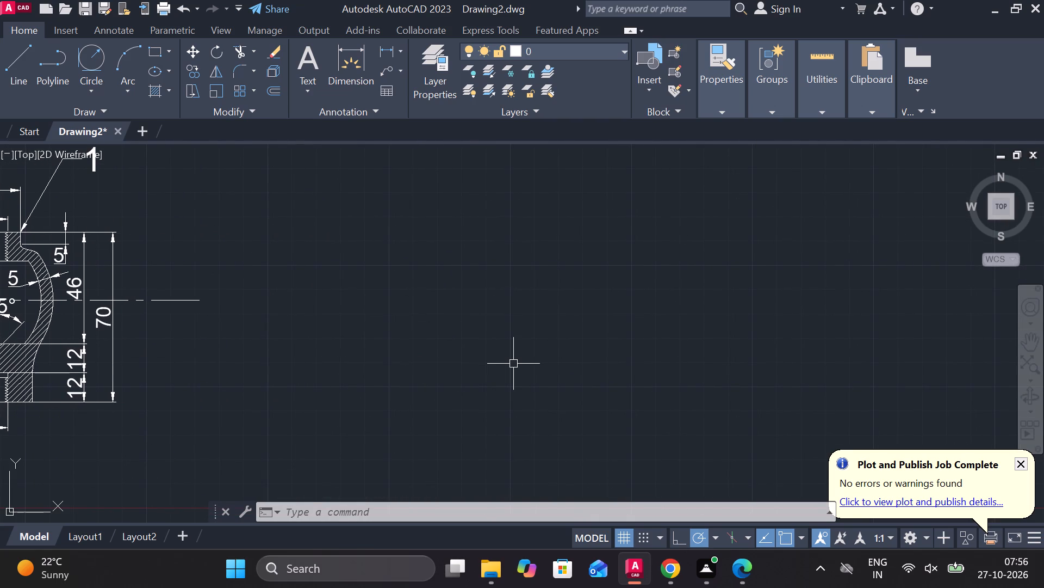
pyautogui.press('Escape')
pyautogui.write('C')
pyautogui.press('space')
pyautogui.doubleClick(513, 347)
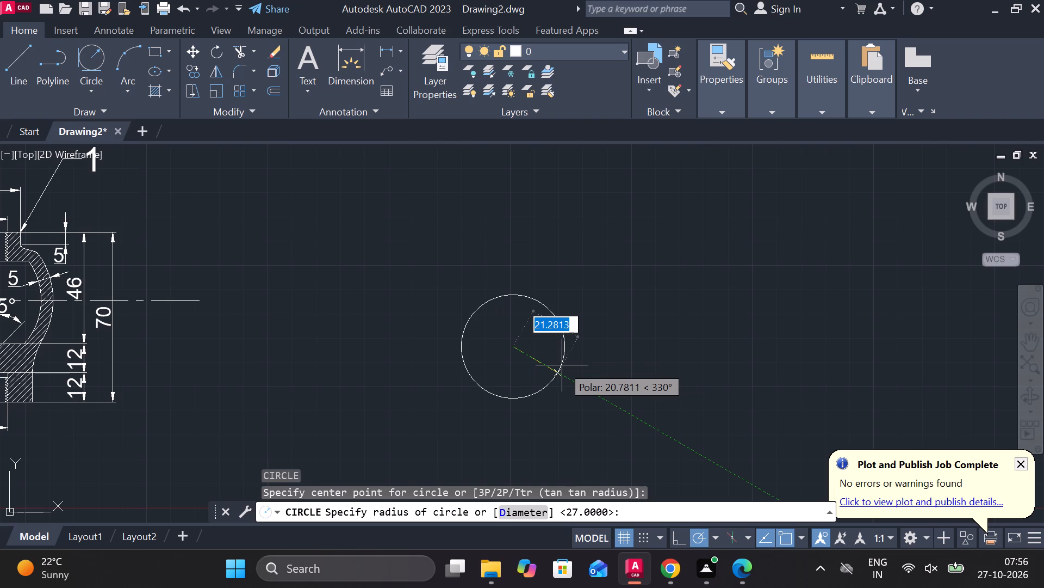
pyautogui.write('D 11')
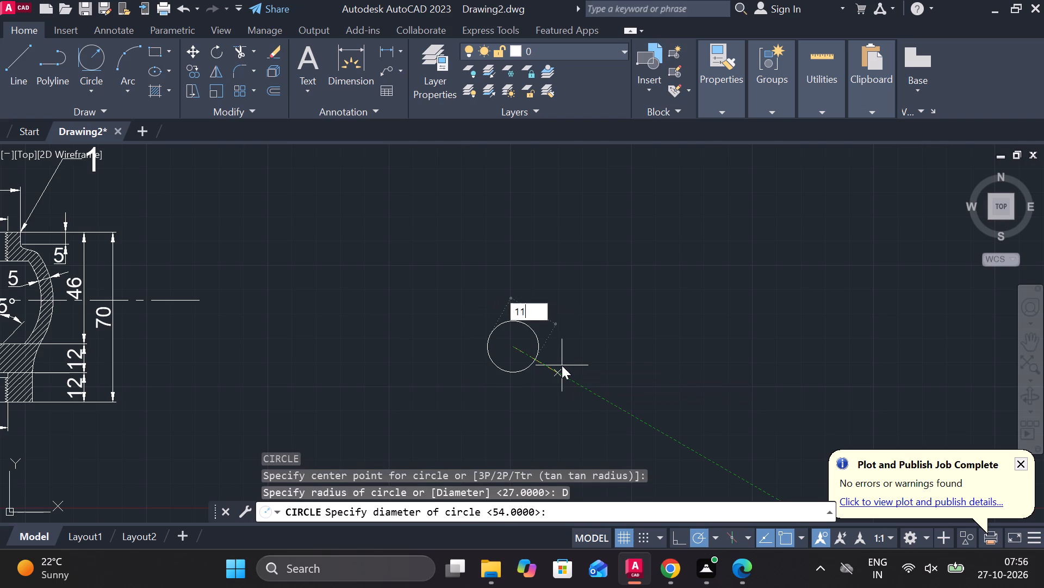
pyautogui.press('space')
# Draw a 40-diameter circle concentric with the 11-diameter circle.
pyautogui.press('c')
pyautogui.press('space')
pyautogui.scroll(2, 576, 339)
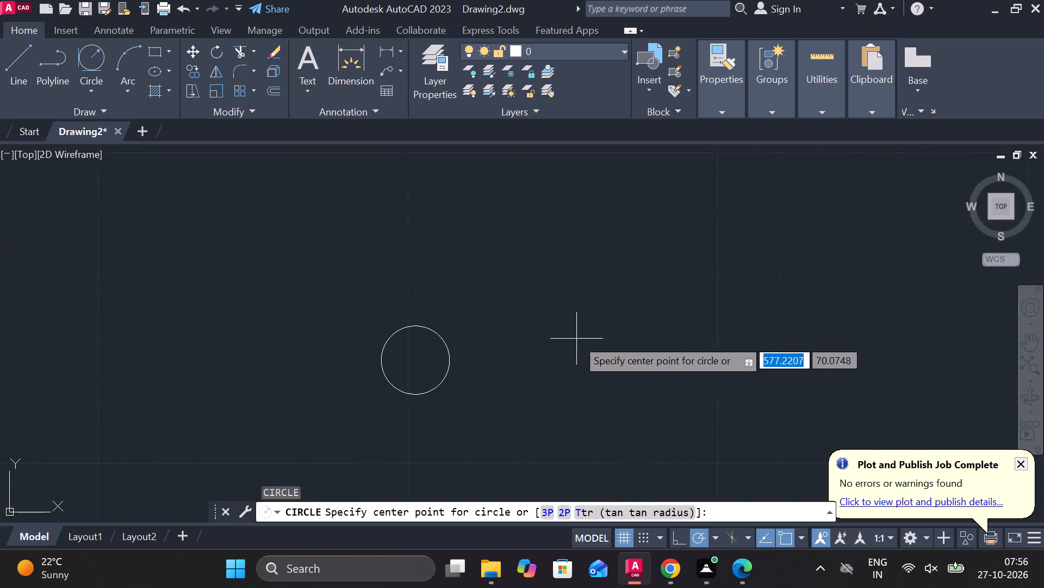
pyautogui.click(419, 363)
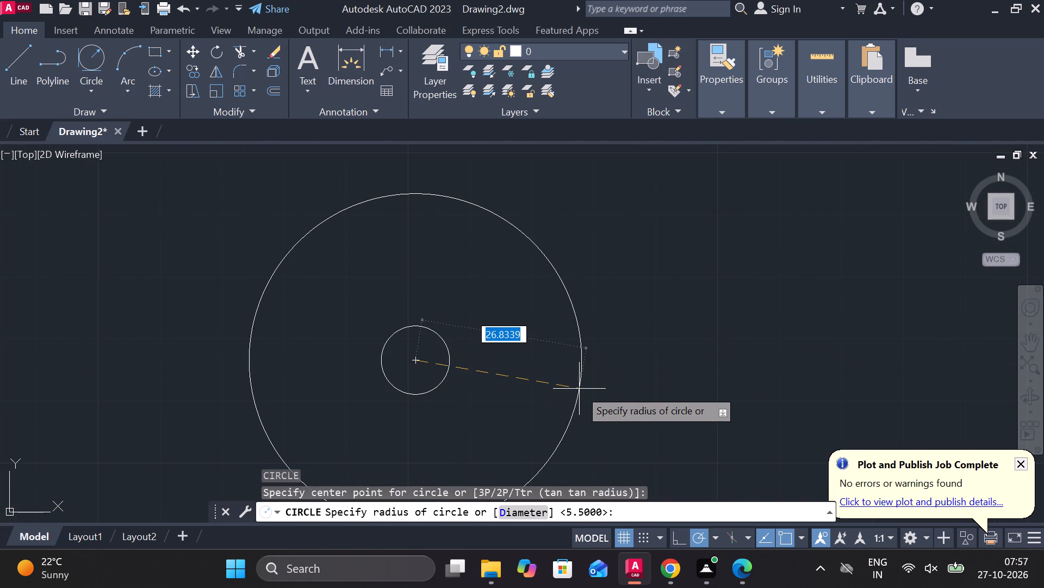
pyautogui.write('D')
pyautogui.press('space')
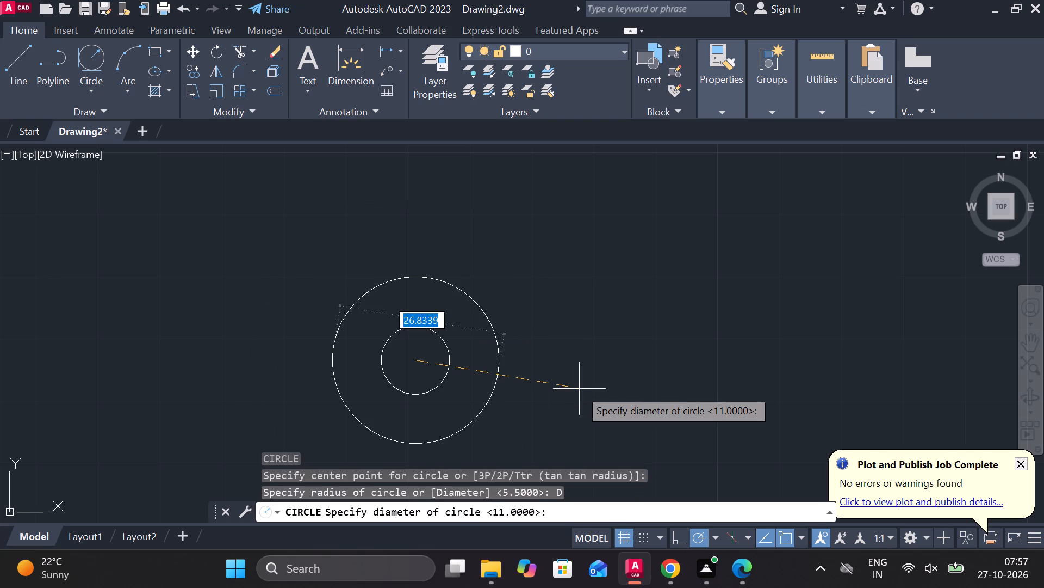
pyautogui.write('540')
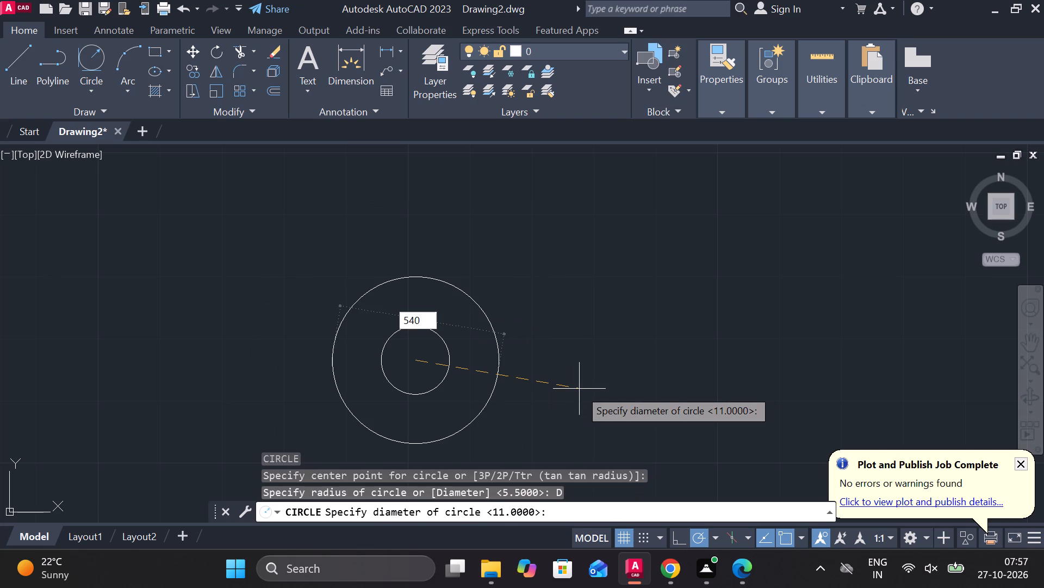
pyautogui.press('BackSpace')
pyautogui.press('BackSpace')
pyautogui.press('BackSpace')
pyautogui.write('40')
pyautogui.press('Return')
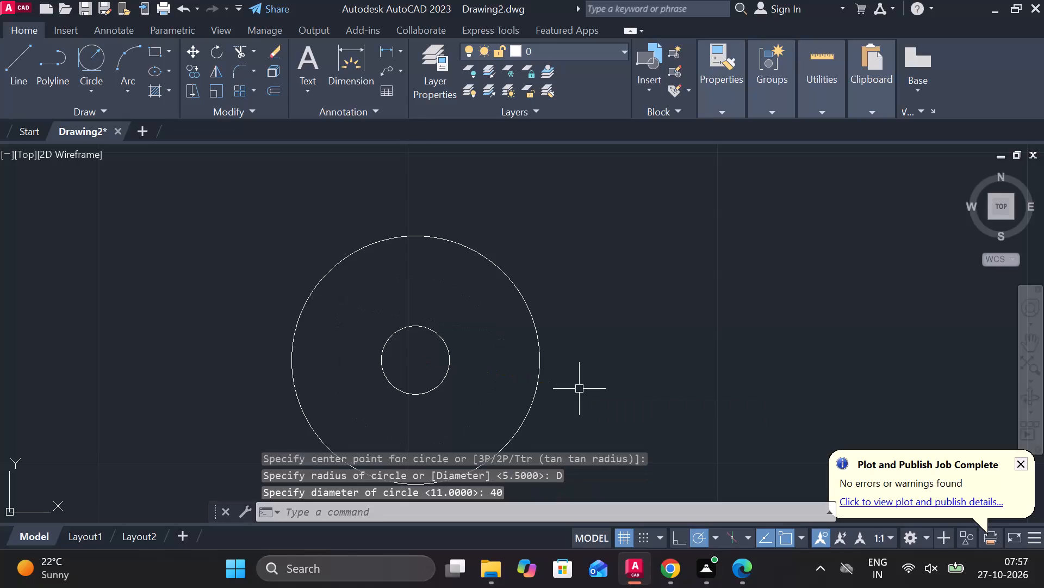
# Draw a separate 30-diameter circle in the empty space to the right of the concentric circles.
pyautogui.scroll(-2, 577, 329)
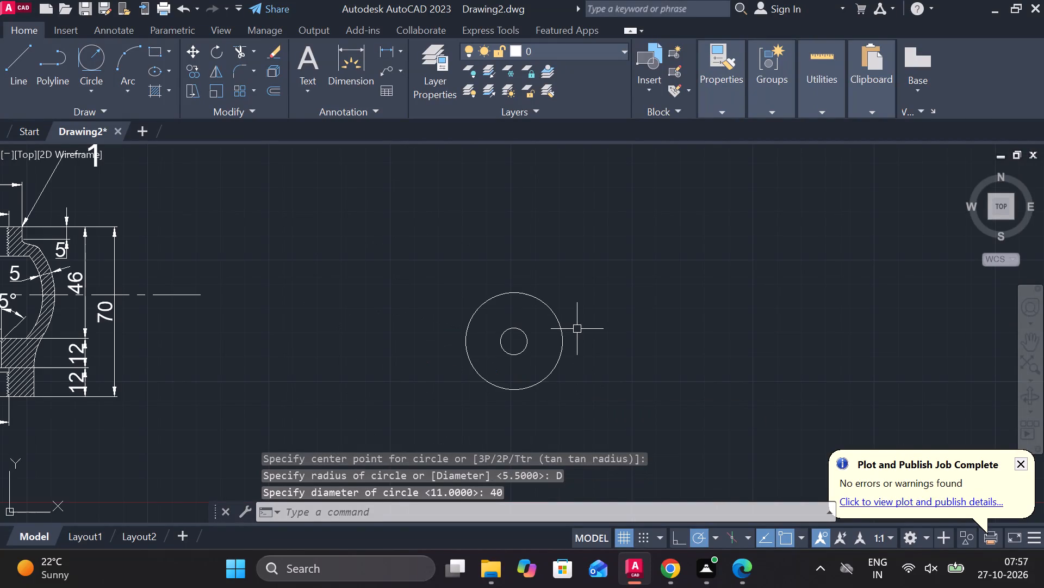
pyautogui.scroll(1, 577, 329)
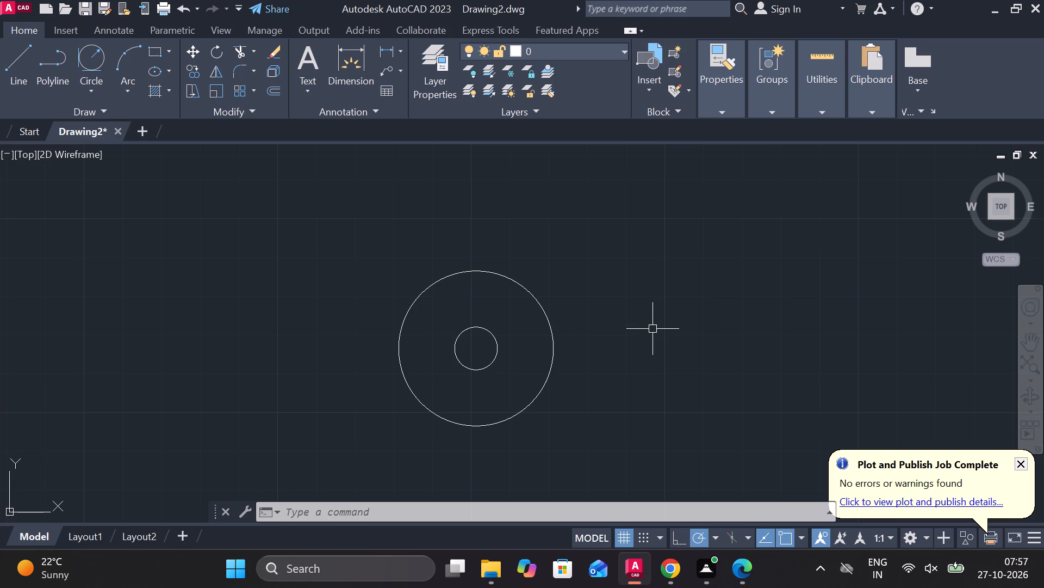
pyautogui.press('c')
pyautogui.press('space')
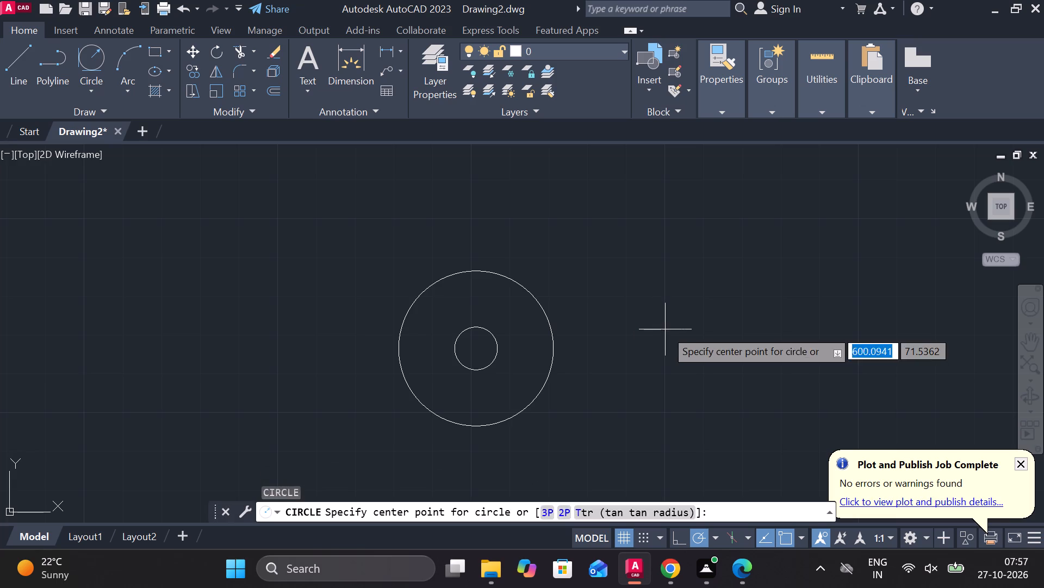
pyautogui.click(665, 329)
pyautogui.write('D 30')
pyautogui.press('Return')
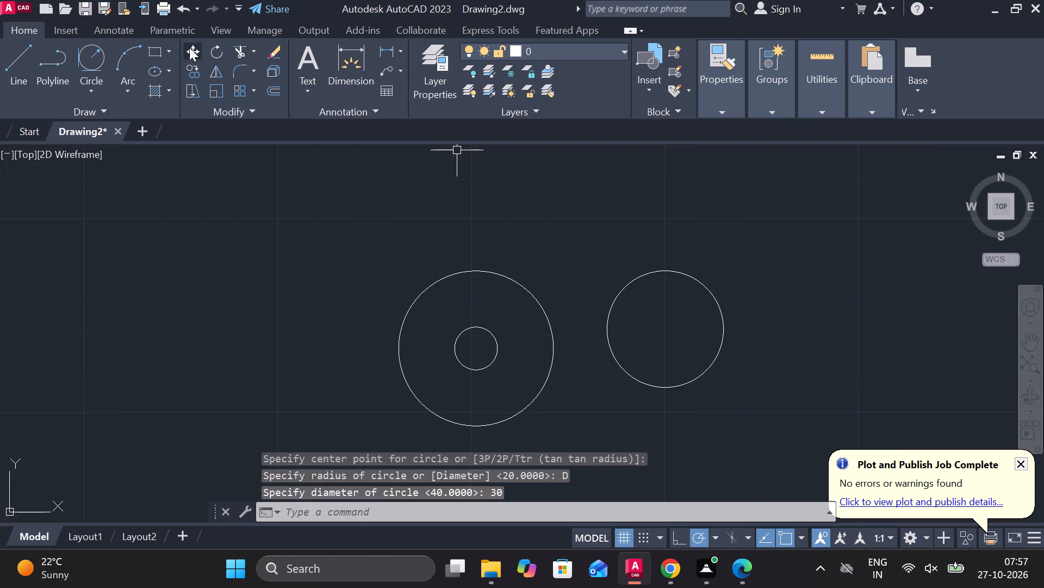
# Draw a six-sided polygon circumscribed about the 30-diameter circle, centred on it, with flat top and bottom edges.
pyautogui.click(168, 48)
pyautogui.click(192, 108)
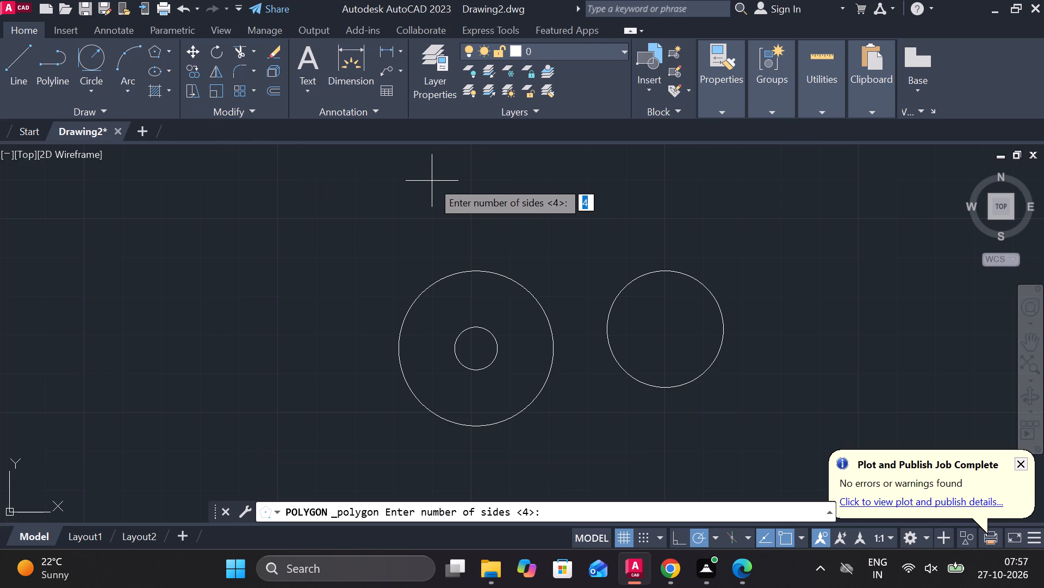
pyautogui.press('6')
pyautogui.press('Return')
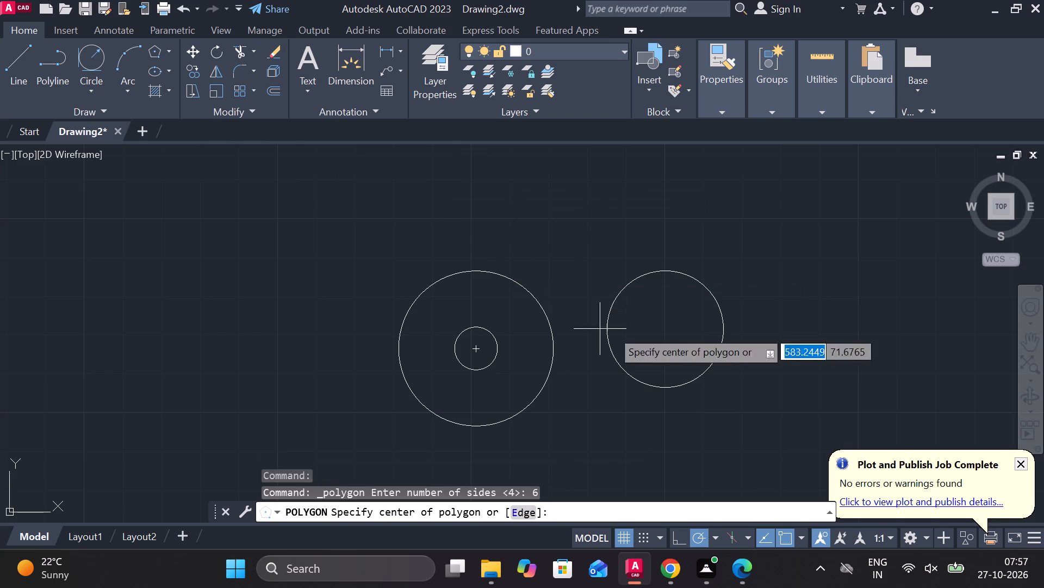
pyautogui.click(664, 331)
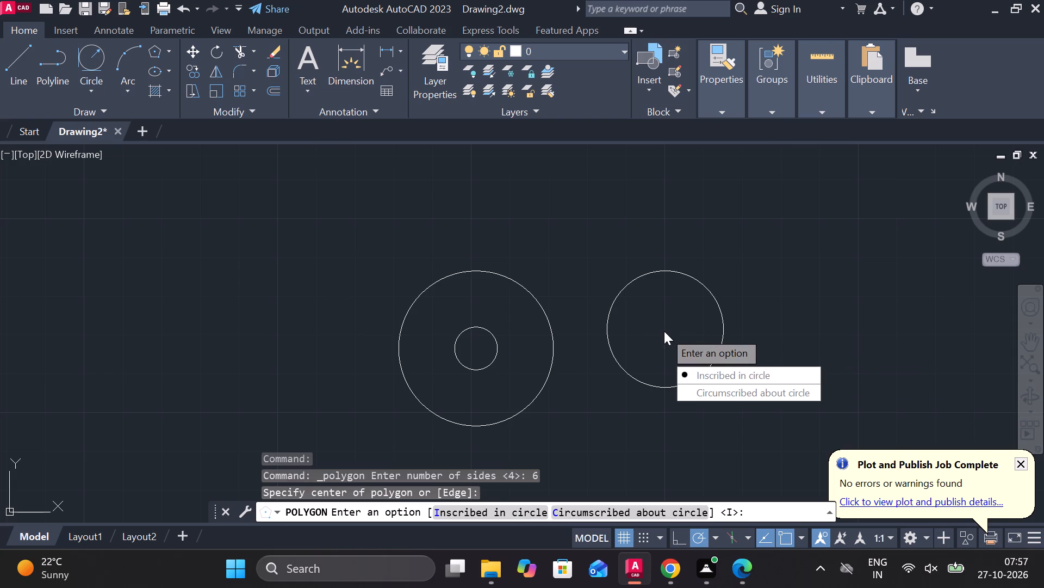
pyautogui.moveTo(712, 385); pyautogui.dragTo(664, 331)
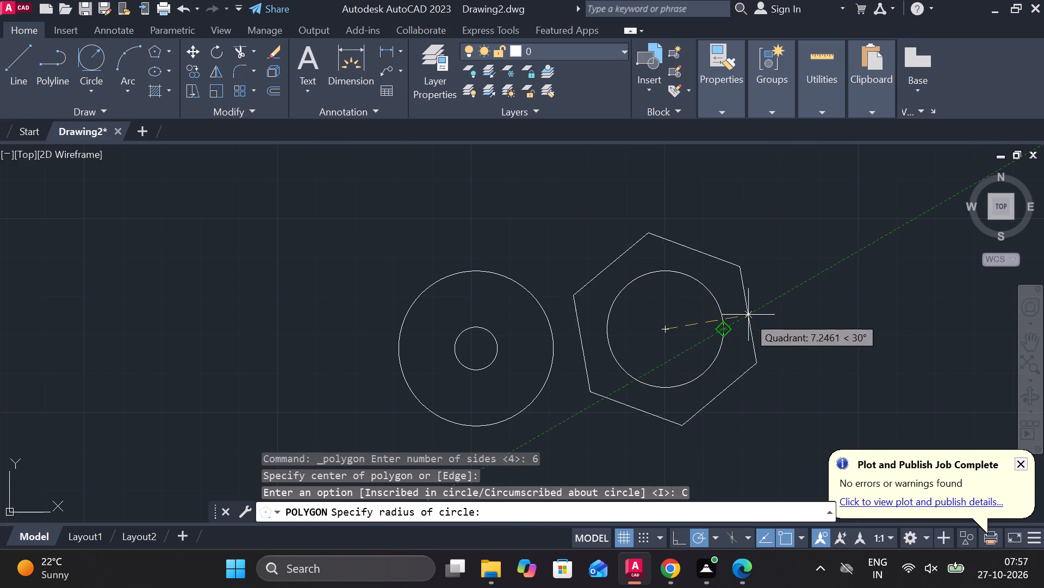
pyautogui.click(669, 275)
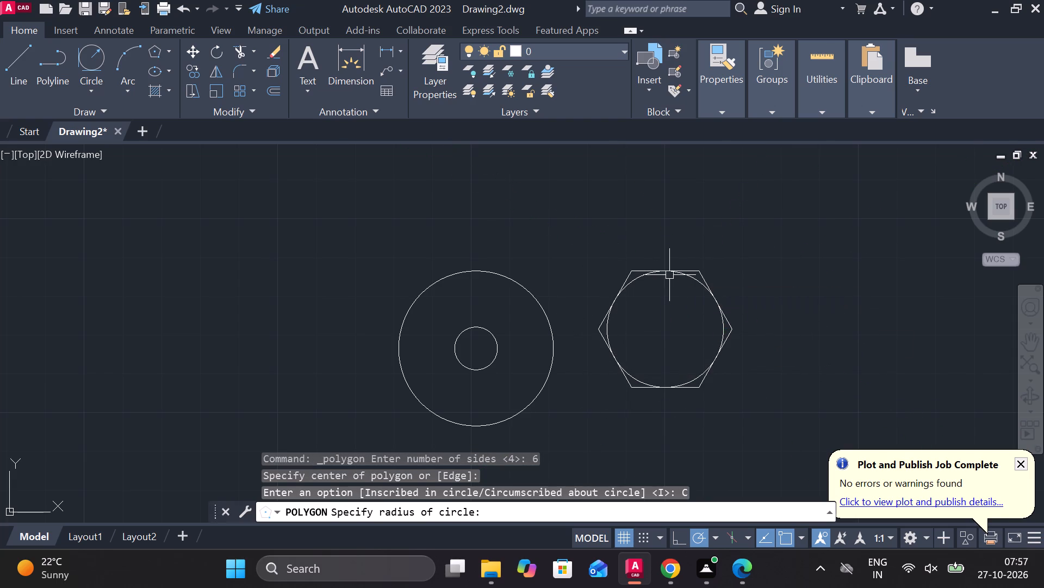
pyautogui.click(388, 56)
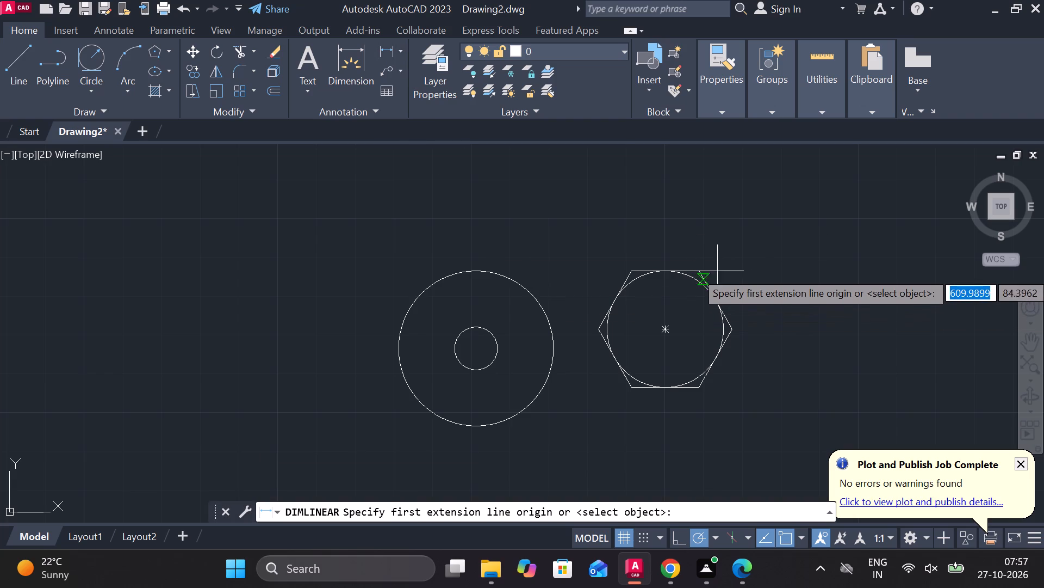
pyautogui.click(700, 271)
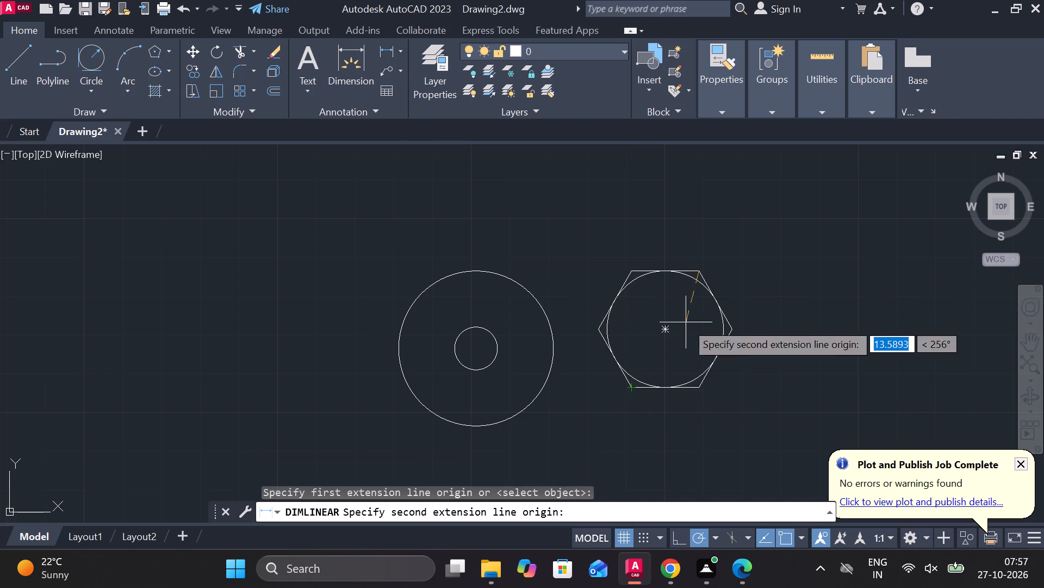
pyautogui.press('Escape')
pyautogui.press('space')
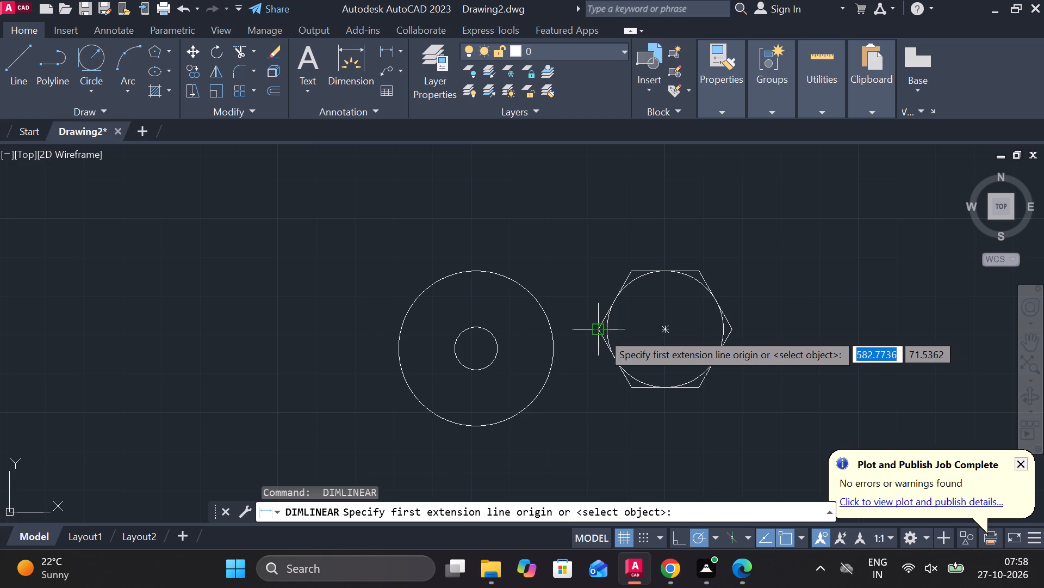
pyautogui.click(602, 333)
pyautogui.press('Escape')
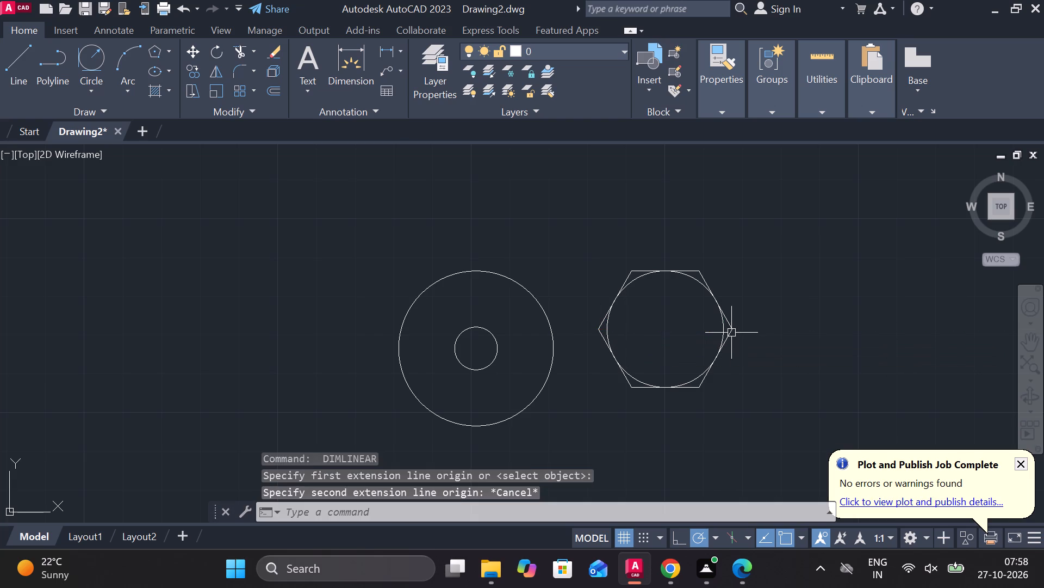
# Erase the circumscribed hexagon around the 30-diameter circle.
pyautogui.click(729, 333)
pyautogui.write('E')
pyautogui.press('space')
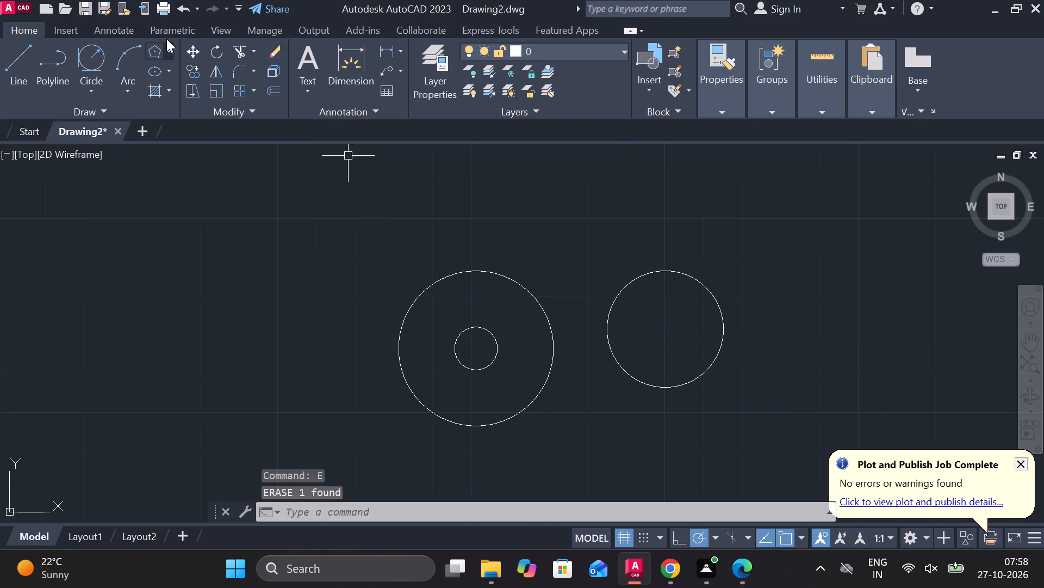
# Draw a six-sided polygon inscribed in the 30-diameter circle, centred on it, with flat top and bottom edges.
pyautogui.click(155, 54)
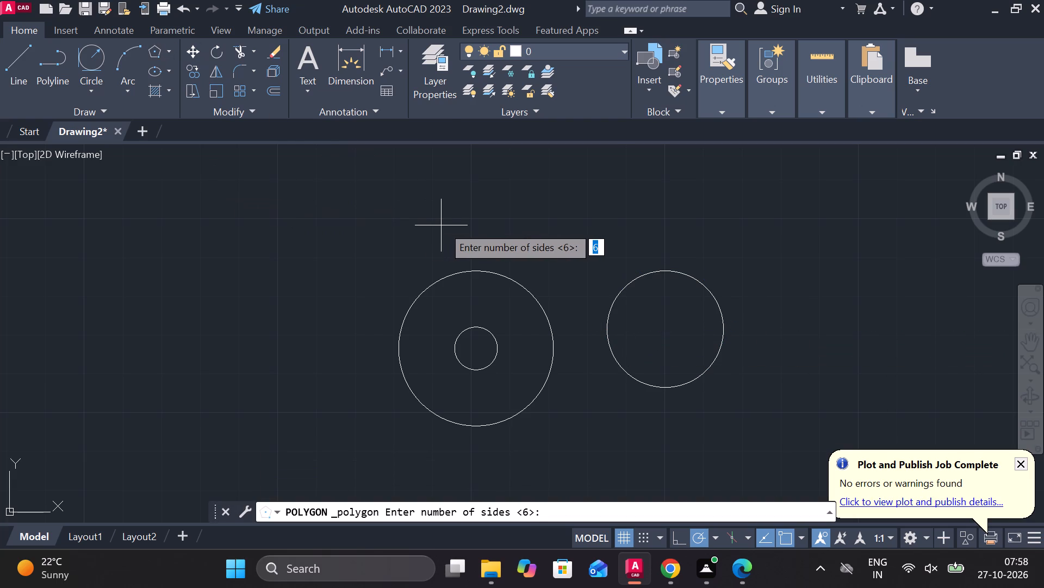
pyautogui.press('space')
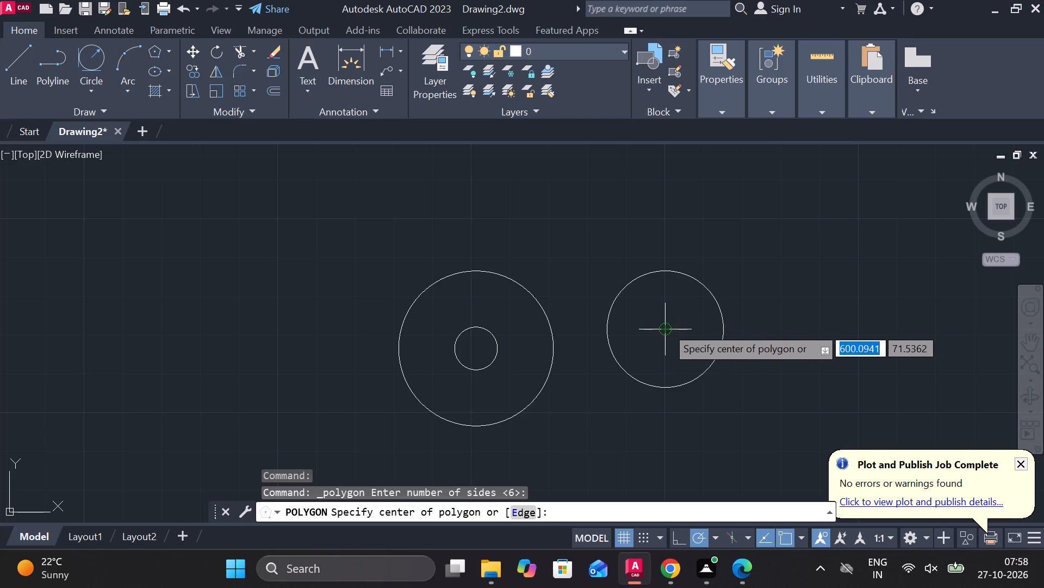
pyautogui.click(666, 327)
pyautogui.click(724, 374)
pyautogui.click(666, 327)
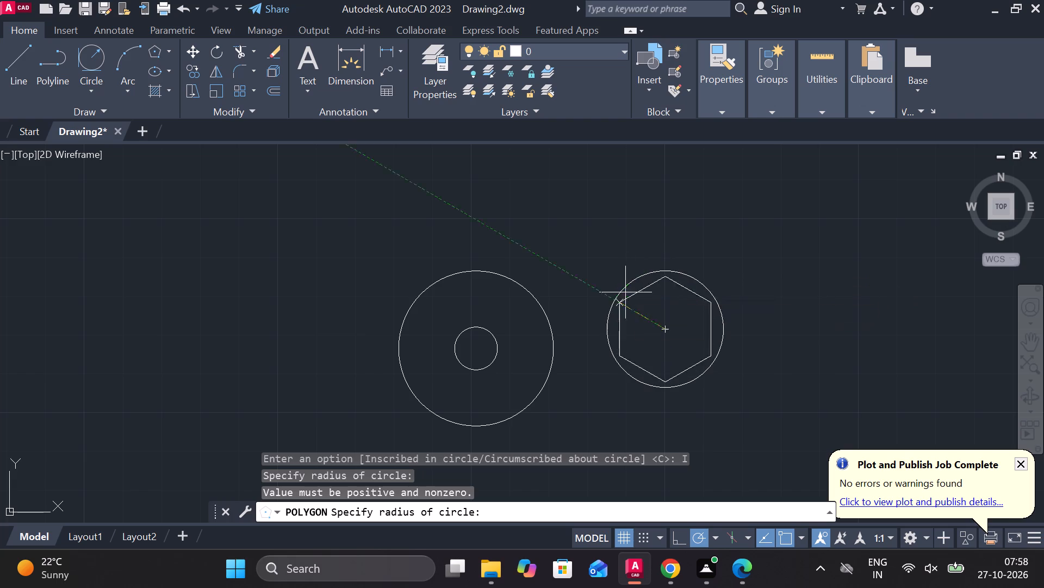
pyautogui.scroll(3, 630, 288)
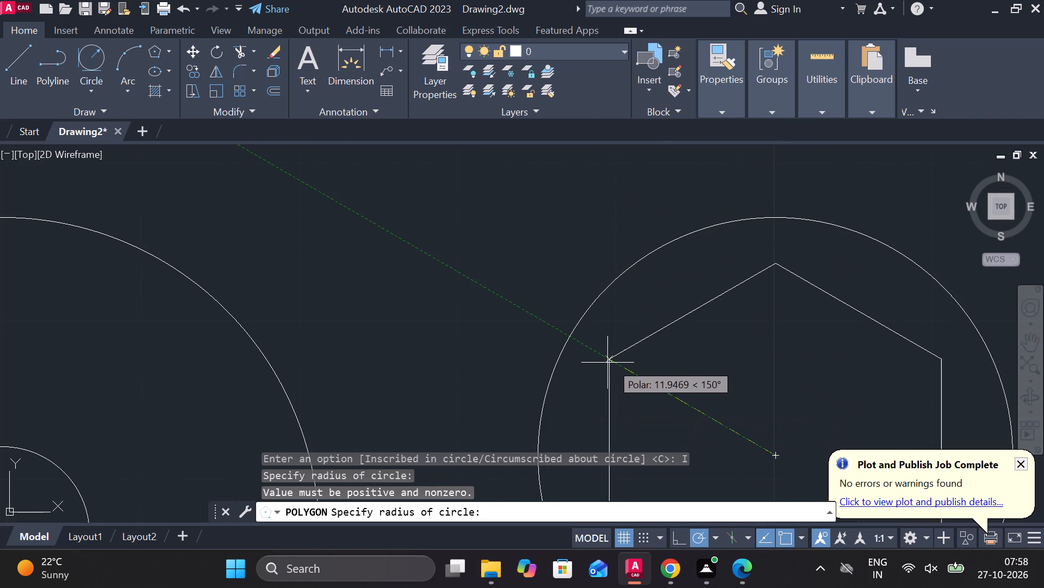
pyautogui.moveTo(771, 364); pyautogui.dragTo(657, 188, button='middle')
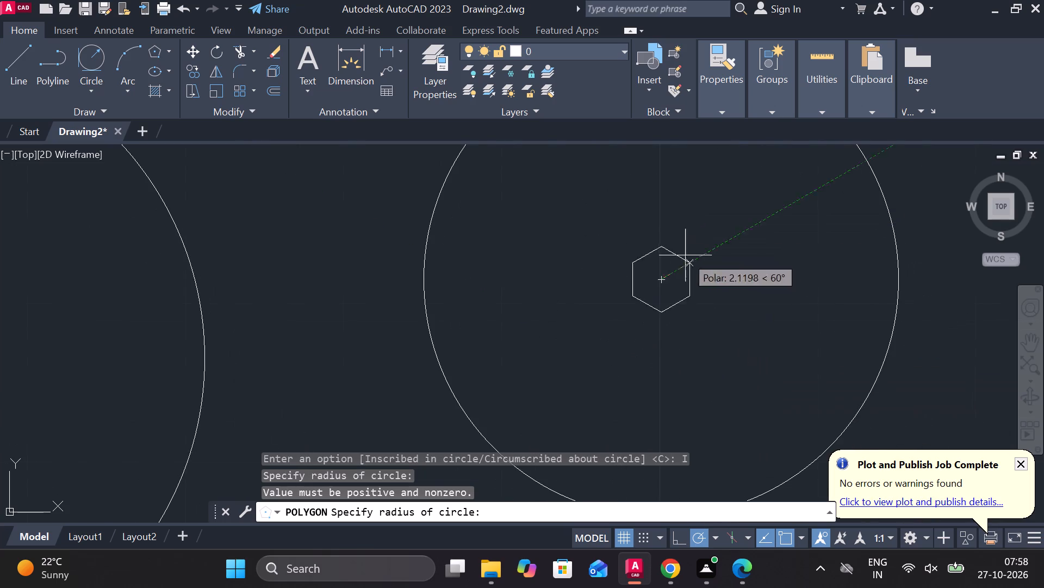
pyautogui.doubleClick(897, 281)
pyautogui.scroll(-1, 728, 336)
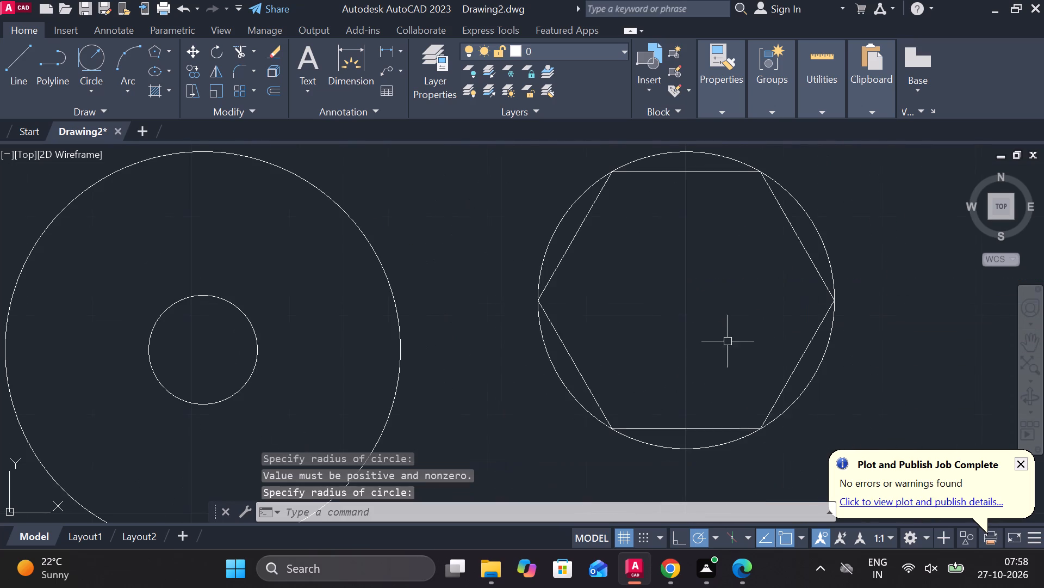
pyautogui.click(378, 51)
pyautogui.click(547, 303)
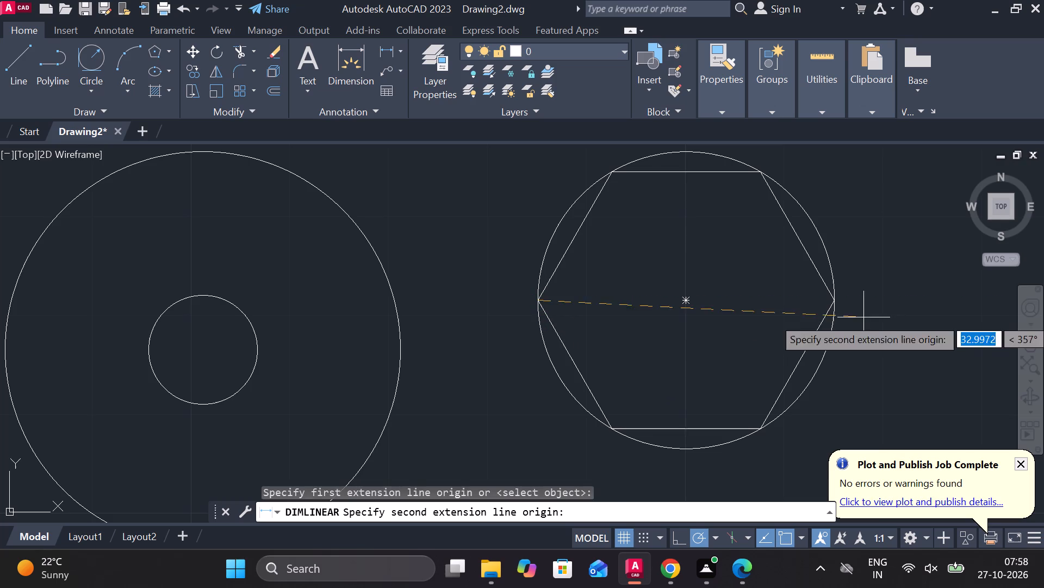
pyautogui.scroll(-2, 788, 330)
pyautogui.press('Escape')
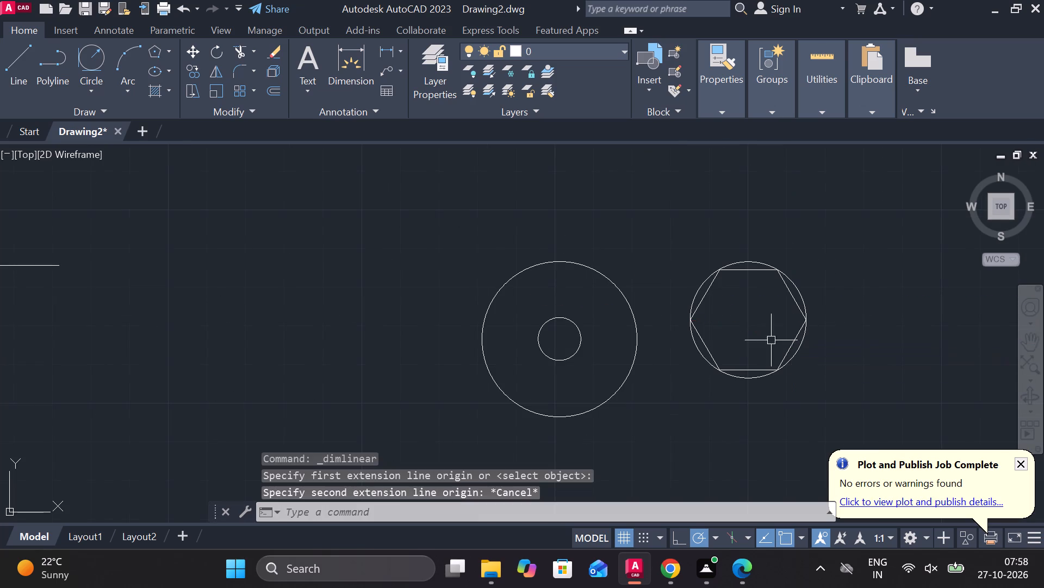
# Move the 30-diameter circle and its hexagon from their centre onto the centre of the concentric circles.
pyautogui.click(670, 231)
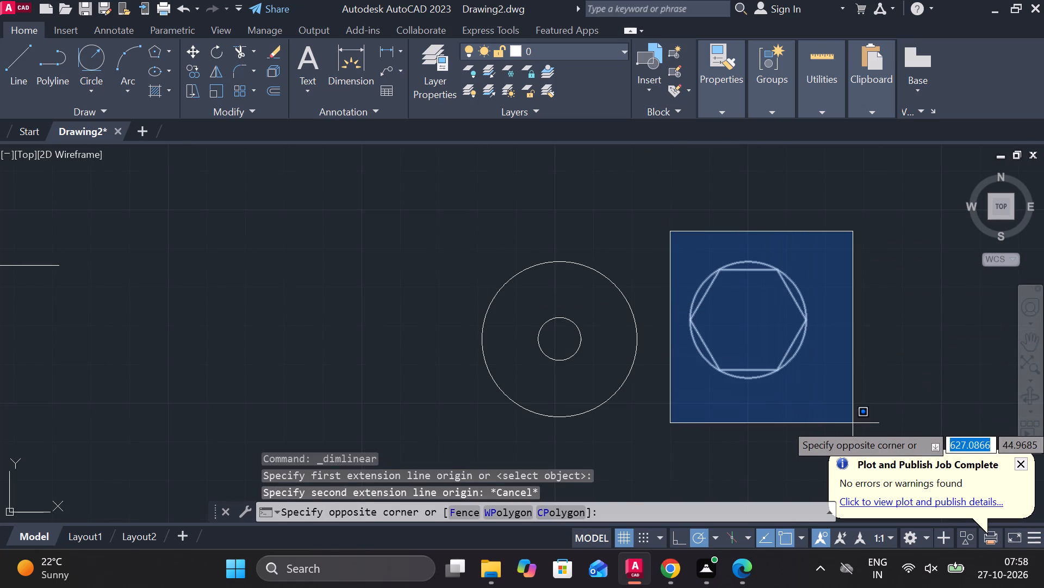
pyautogui.click(853, 423)
pyautogui.press('m')
pyautogui.press('Return')
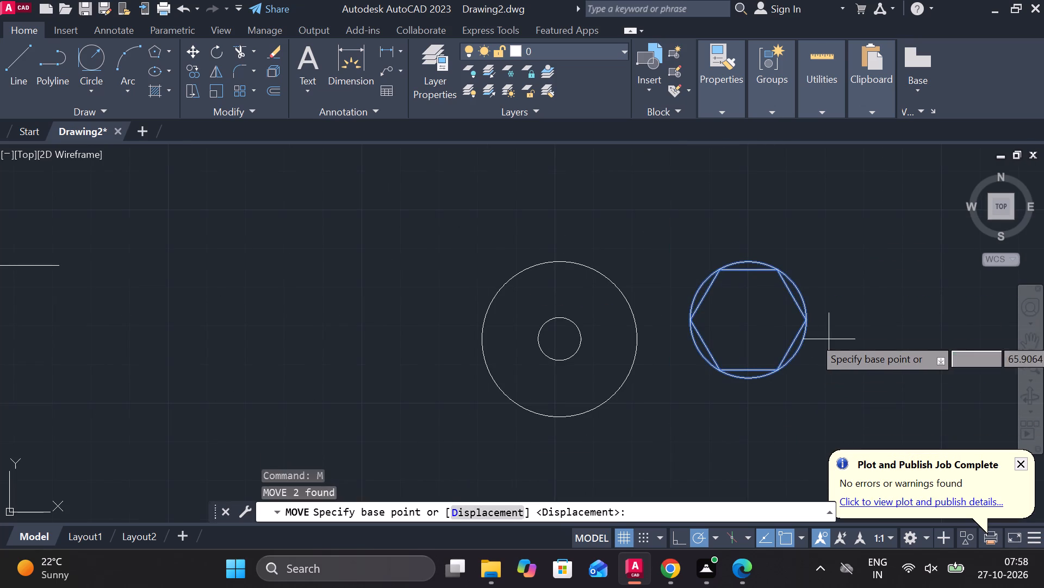
pyautogui.click(747, 322)
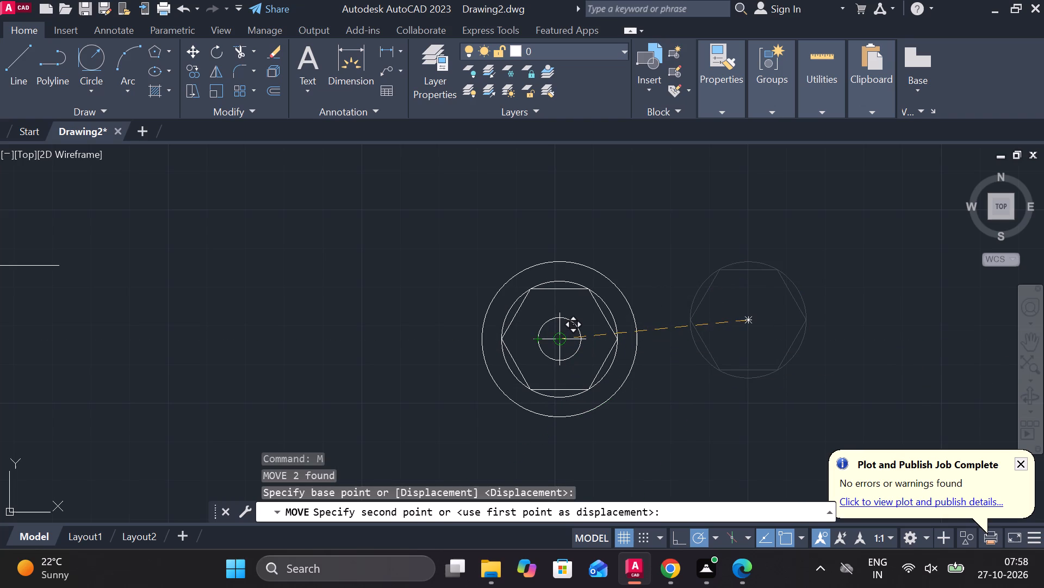
pyautogui.click(557, 340)
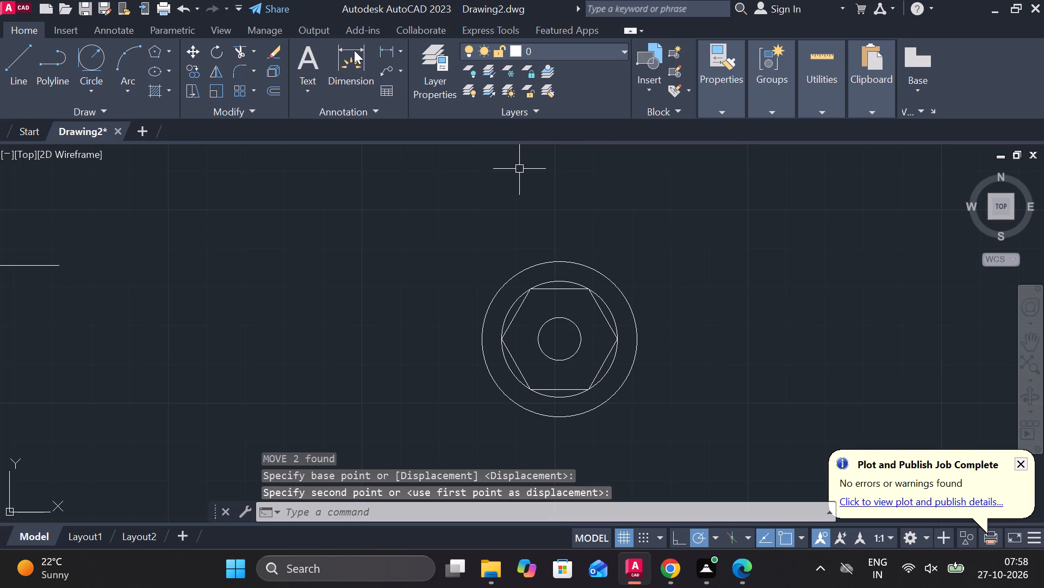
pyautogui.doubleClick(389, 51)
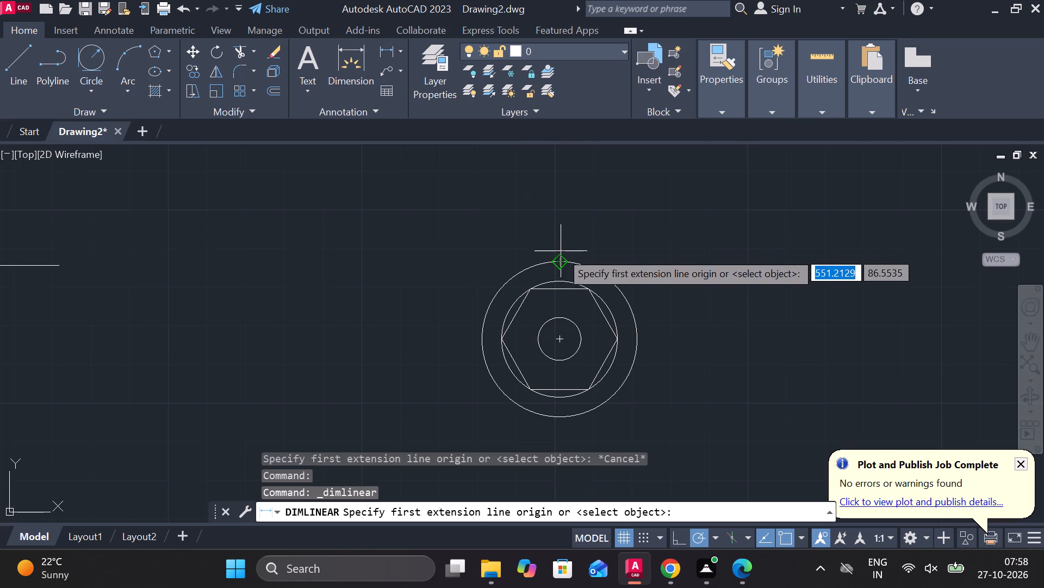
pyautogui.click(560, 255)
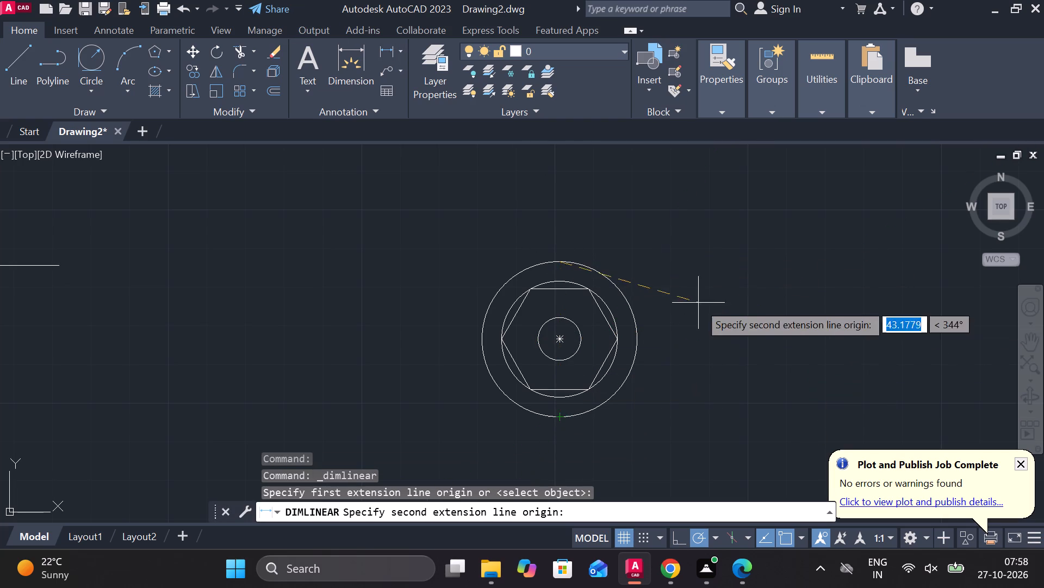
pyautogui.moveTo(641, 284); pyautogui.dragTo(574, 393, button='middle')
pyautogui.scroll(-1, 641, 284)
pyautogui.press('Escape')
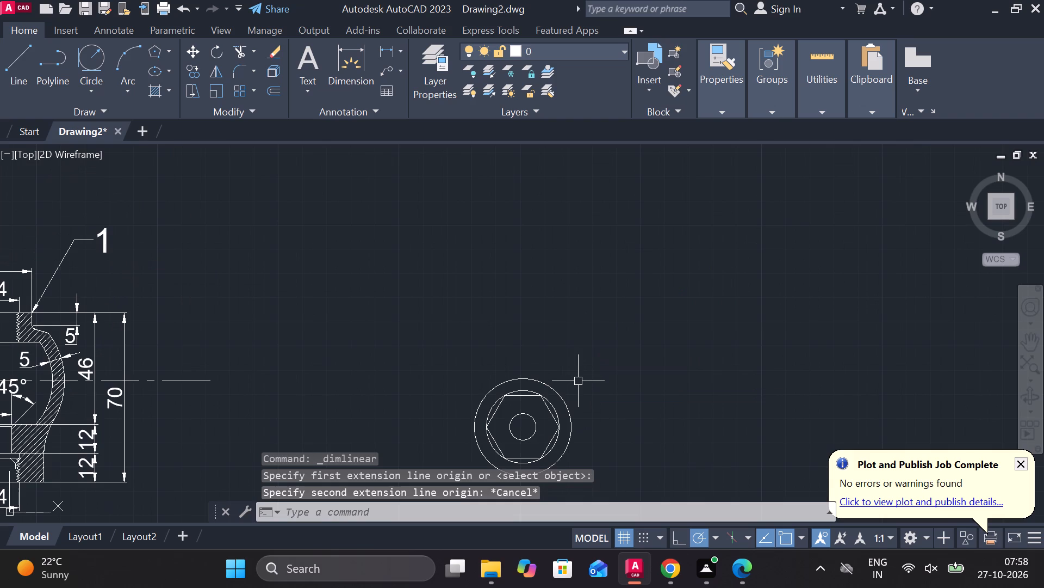
# Draw a vertical line about 74 long upward from the centre of the concentric circles.
pyautogui.press('l')
pyautogui.press('Return')
pyautogui.moveTo(543, 399); pyautogui.dragTo(545, 369, button='middle')
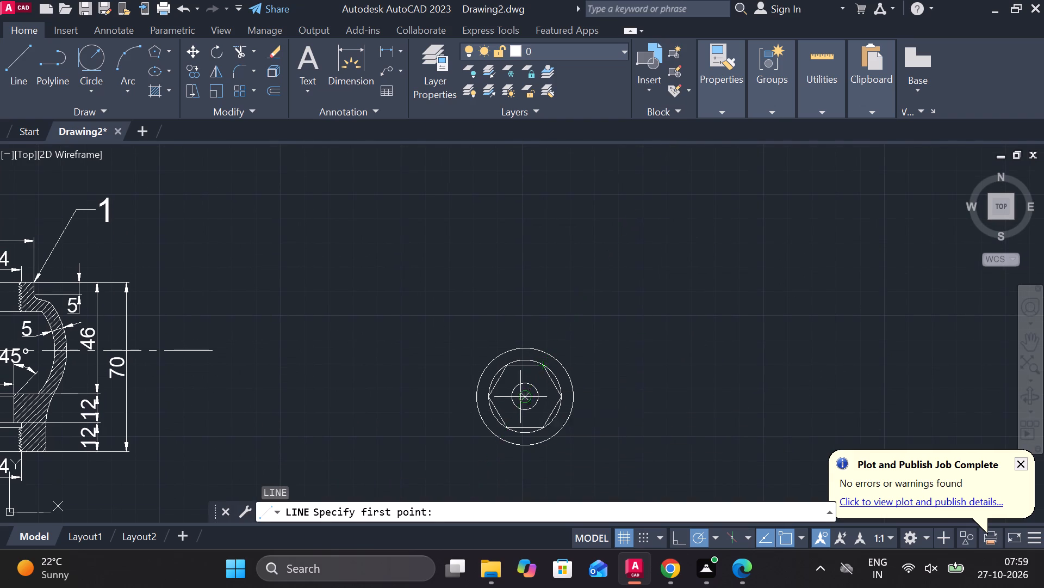
pyautogui.click(520, 391)
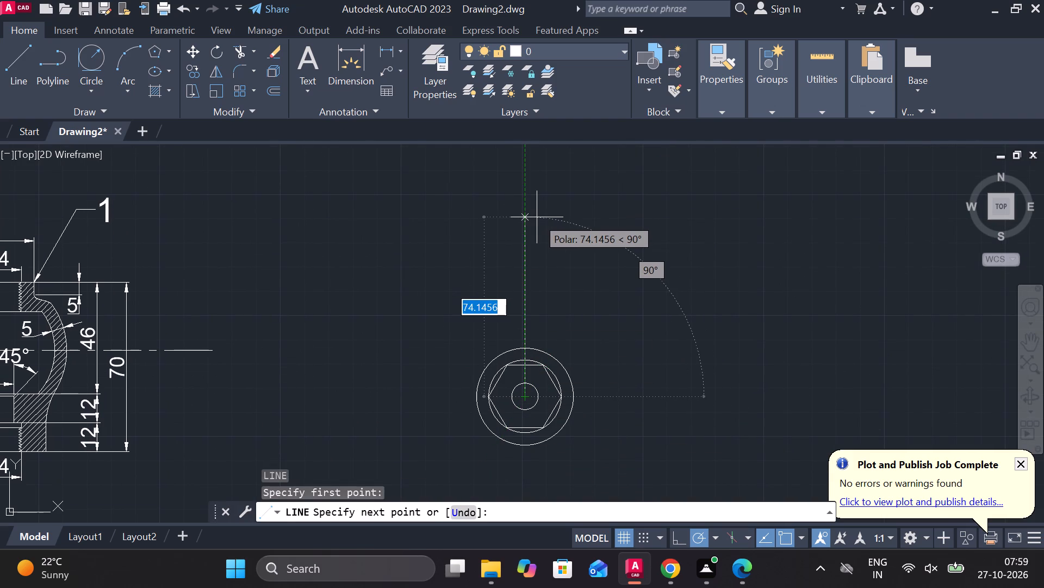
pyautogui.click(537, 217)
pyautogui.press('Escape')
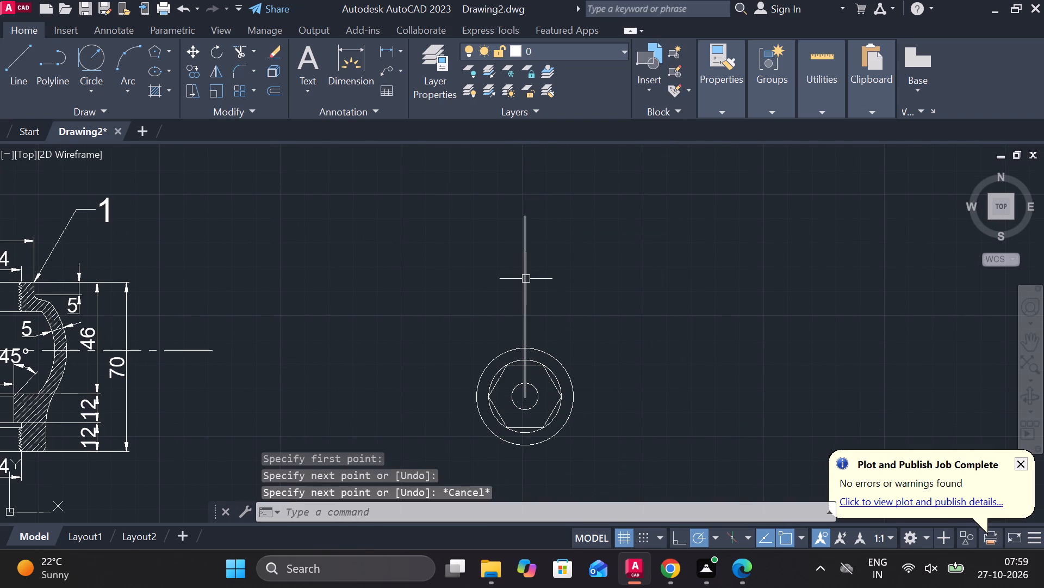
# Draw a horizontal line 26.4 long in the empty space above and left of the vertical line's upper end.
pyautogui.press('l')
pyautogui.press('Return')
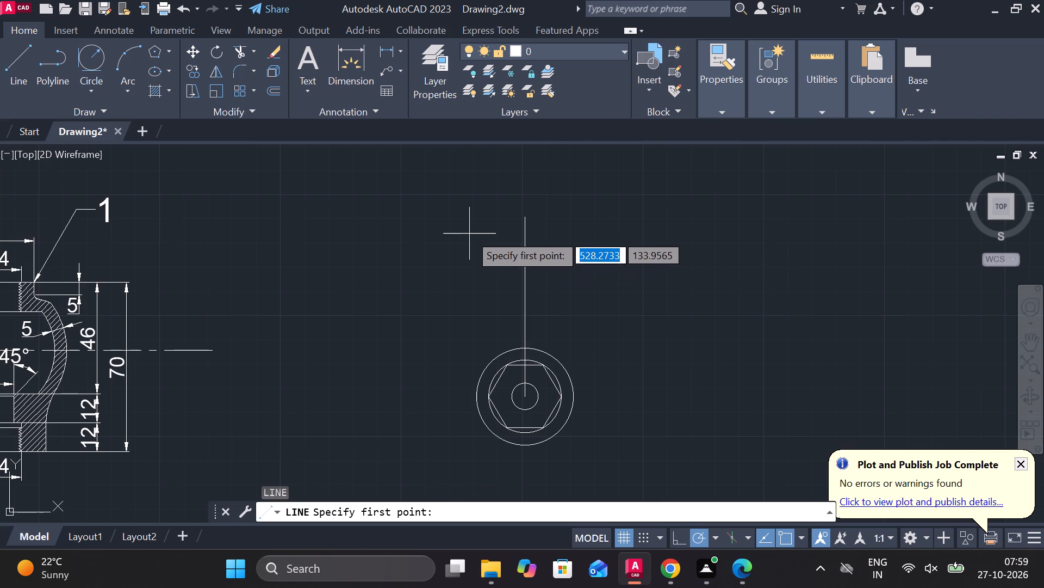
pyautogui.moveTo(469, 234); pyautogui.dragTo(420, 339, button='middle')
pyautogui.click(390, 263)
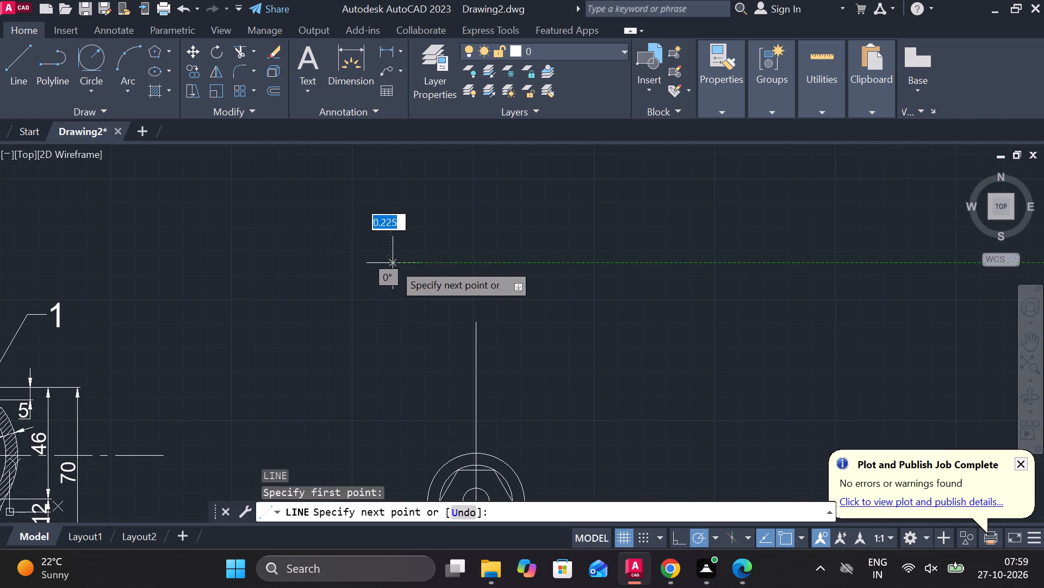
pyautogui.write('26.4')
pyautogui.press('Return')
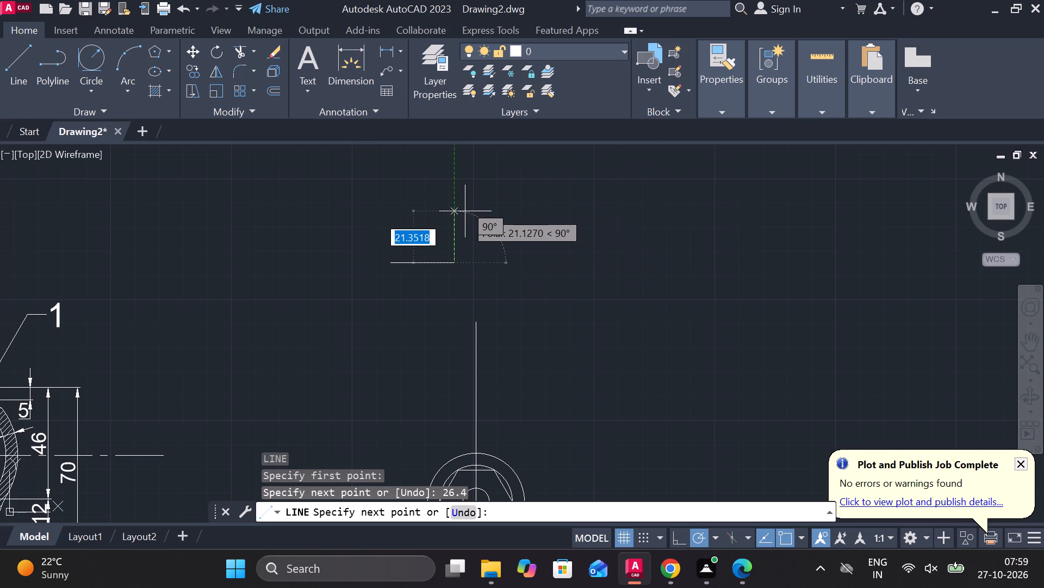
pyautogui.press('Escape')
# Move the 26.4 horizontal line by its midpoint onto the upper part of the vertical line, so it is centred across it.
pyautogui.click(373, 219)
pyautogui.moveTo(373, 219); pyautogui.dragTo(394, 241)
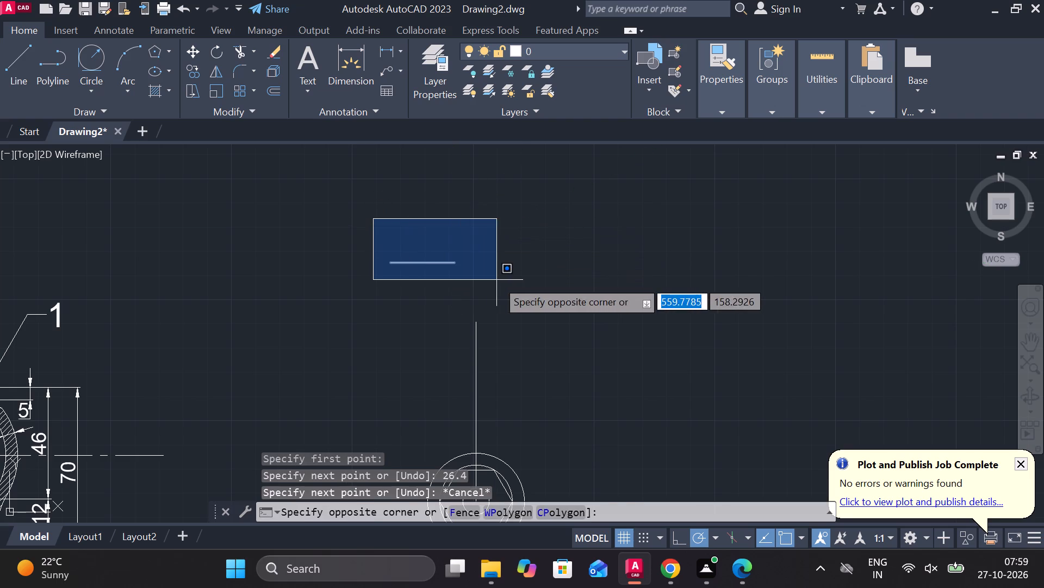
pyautogui.doubleClick(496, 280)
pyautogui.press('m')
pyautogui.press('Return')
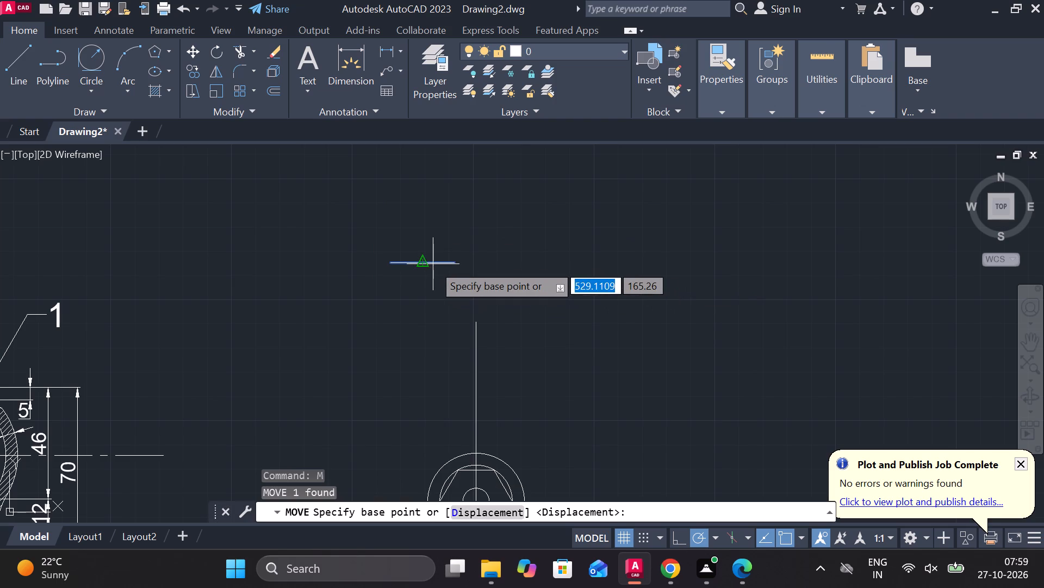
pyautogui.click(426, 264)
pyautogui.scroll(2, 463, 388)
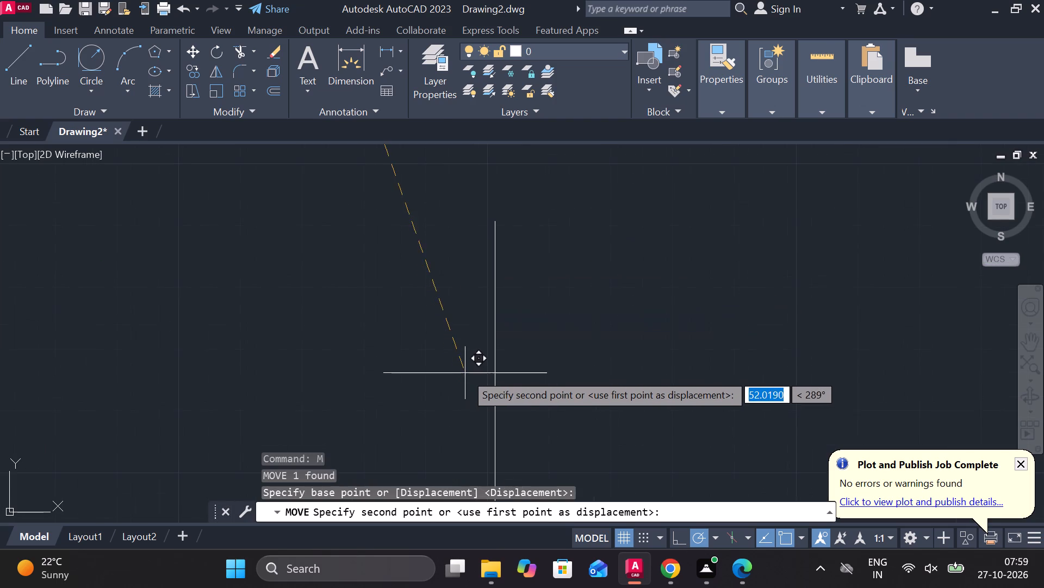
pyautogui.click(495, 365)
pyautogui.scroll(-1, 581, 340)
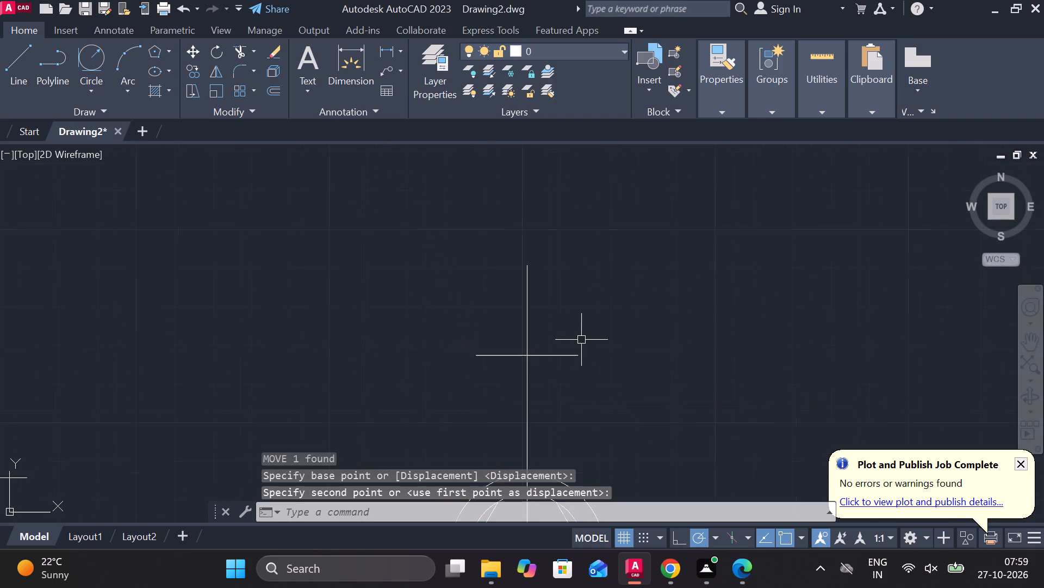
pyautogui.scroll(-2, 597, 342)
pyautogui.scroll(2, 602, 349)
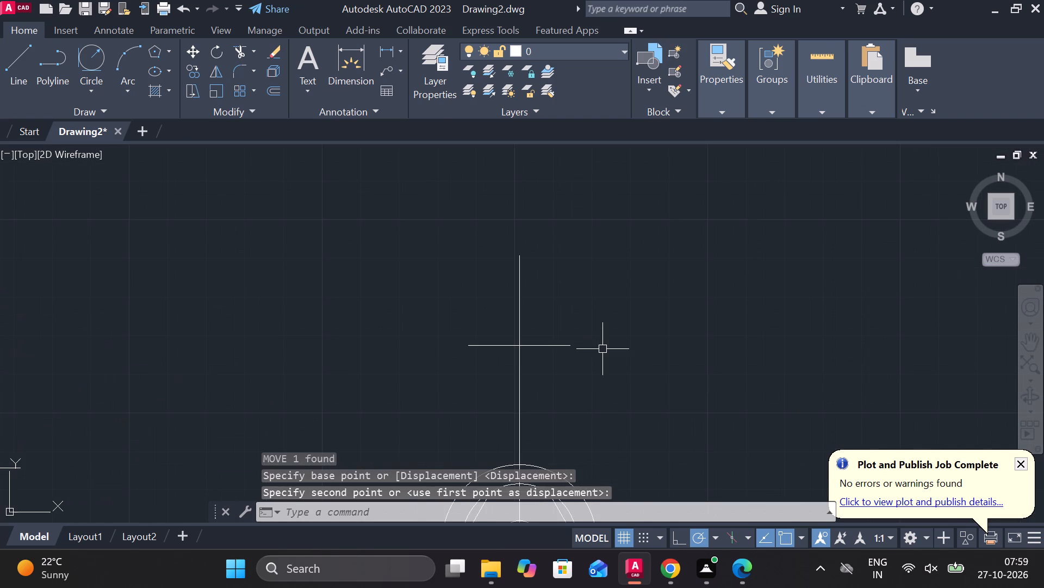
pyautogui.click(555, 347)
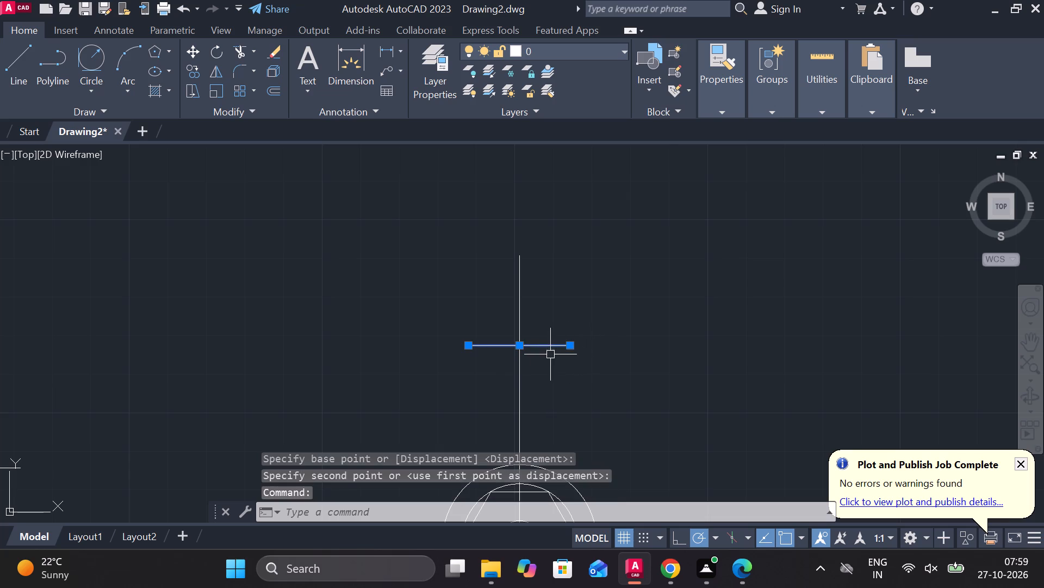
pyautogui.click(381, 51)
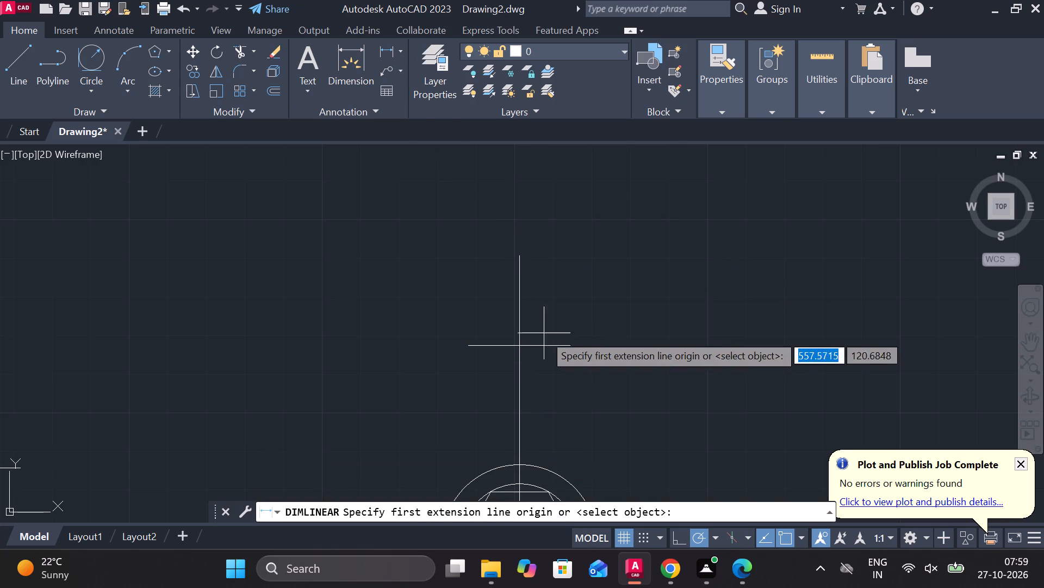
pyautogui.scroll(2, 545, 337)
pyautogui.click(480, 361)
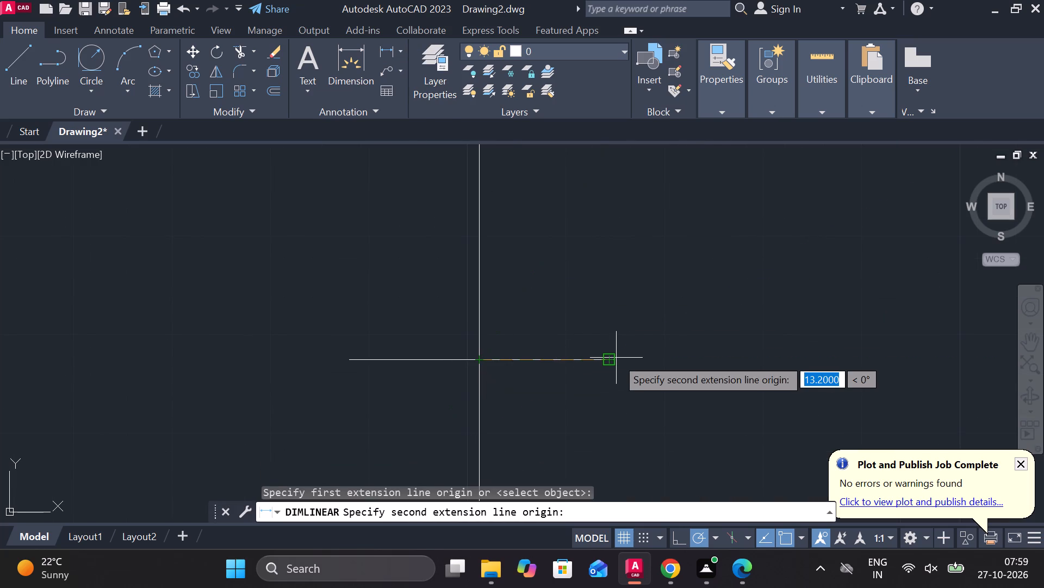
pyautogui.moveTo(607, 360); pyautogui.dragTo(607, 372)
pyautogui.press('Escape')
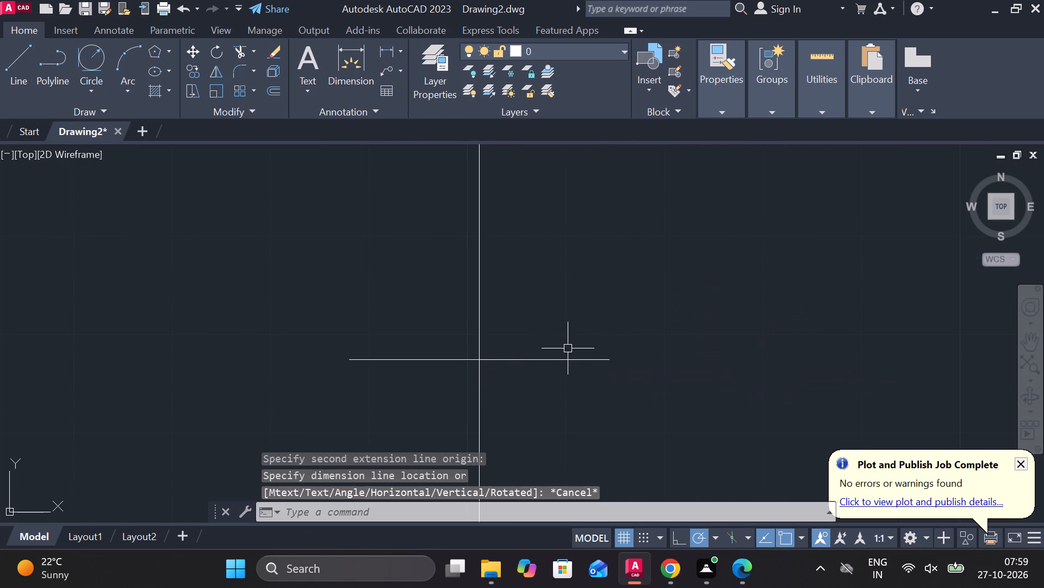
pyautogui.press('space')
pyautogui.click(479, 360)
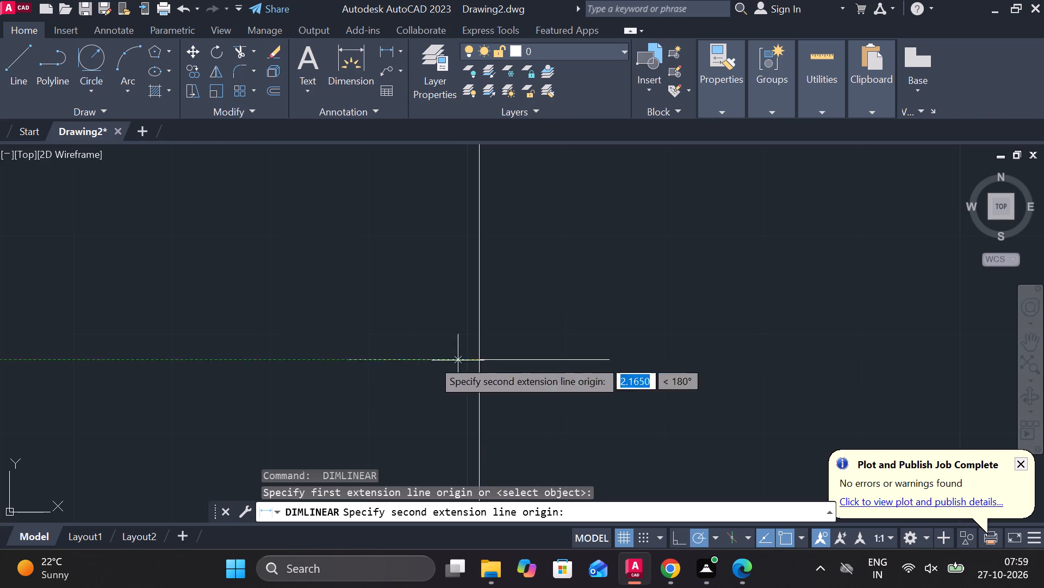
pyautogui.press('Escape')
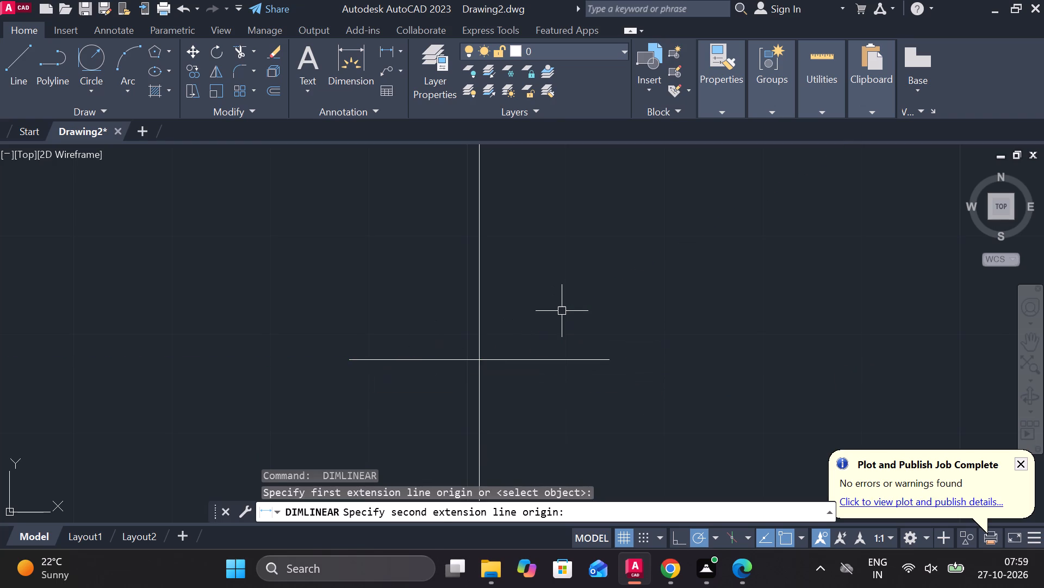
# Draw two vertical lines up from the largest circle's right and left quadrants, past the 26.4 horizontal line, the right one about 74 long.
pyautogui.scroll(-1, 587, 341)
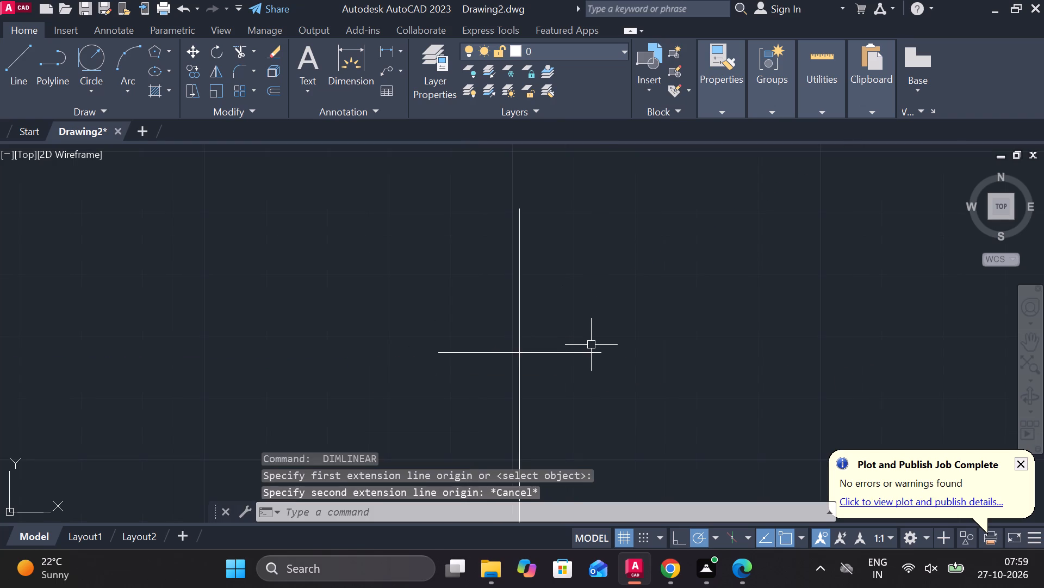
pyautogui.moveTo(587, 344); pyautogui.dragTo(568, 240, button='middle')
pyautogui.scroll(-1, 584, 292)
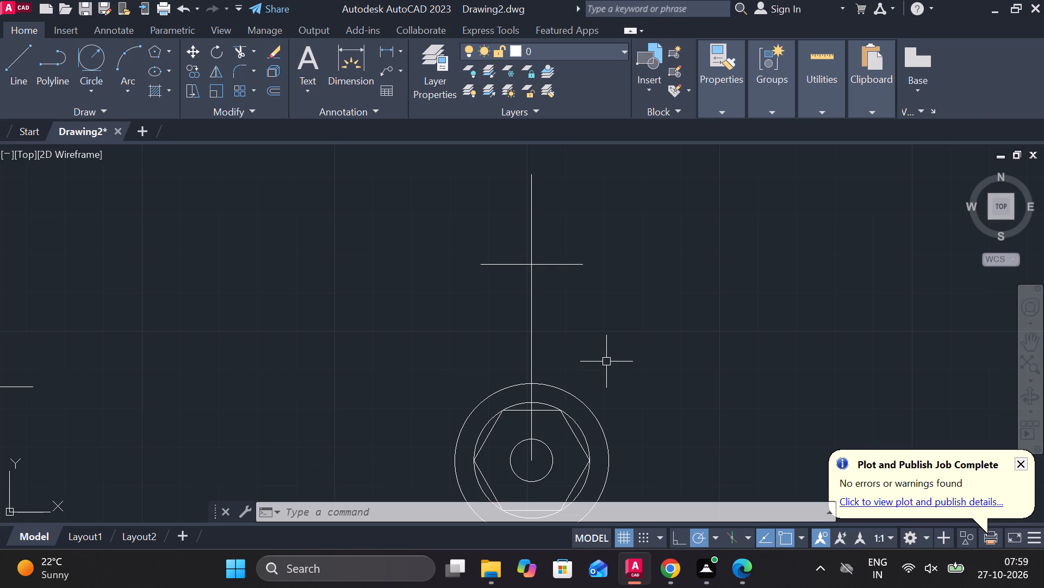
pyautogui.press('l')
pyautogui.press('Return')
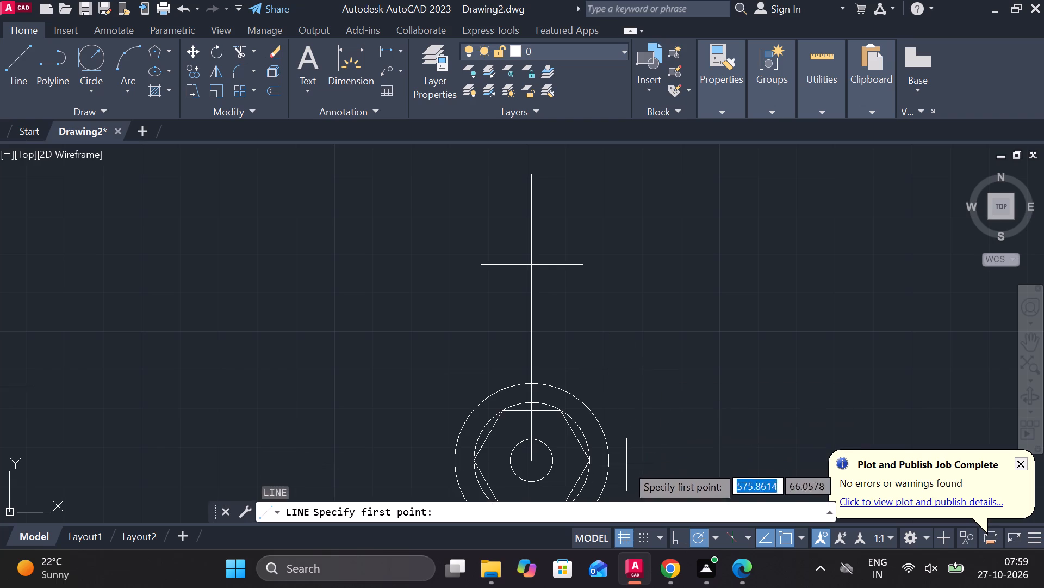
pyautogui.click(608, 461)
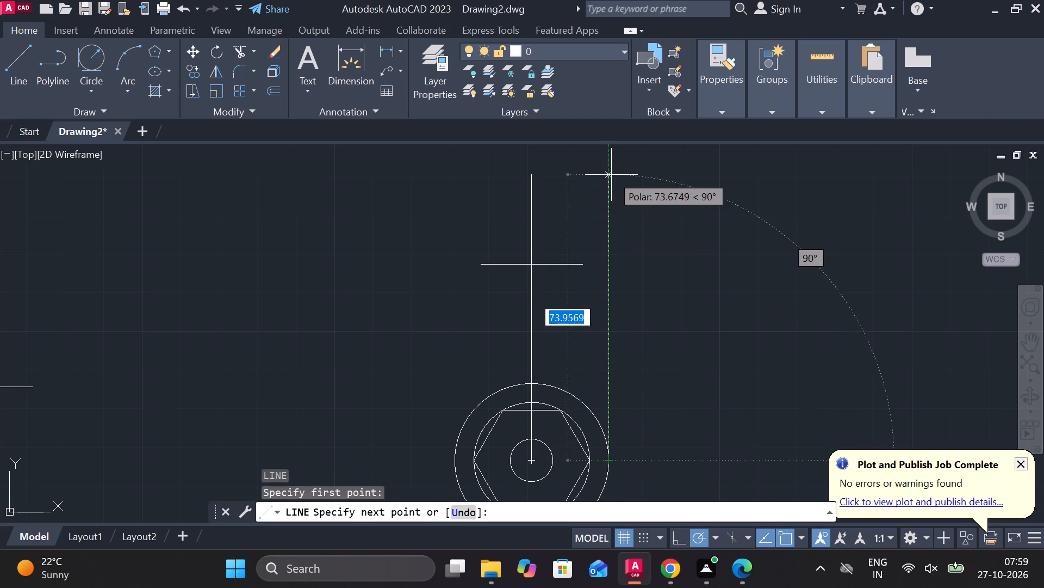
pyautogui.click(612, 174)
pyautogui.press('Escape')
pyautogui.press('space')
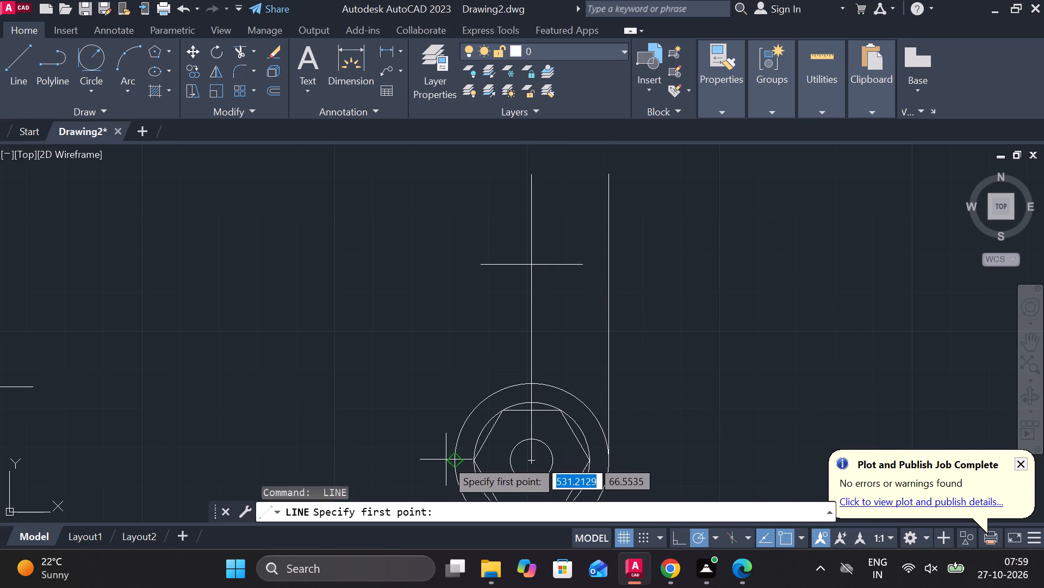
pyautogui.click(456, 460)
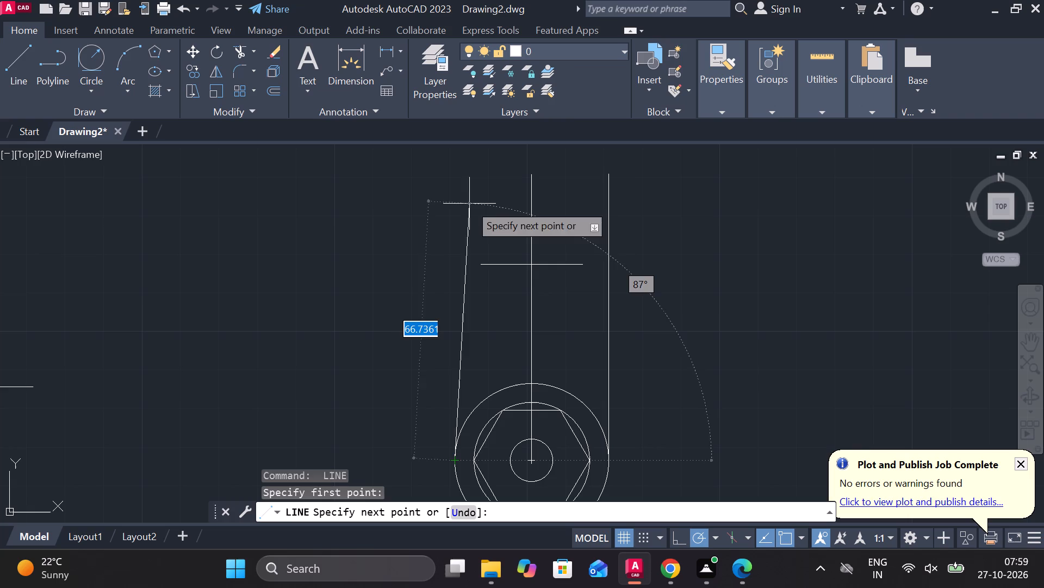
pyautogui.click(459, 194)
pyautogui.scroll(2, 495, 220)
pyautogui.moveTo(503, 222); pyautogui.dragTo(518, 277, button='middle')
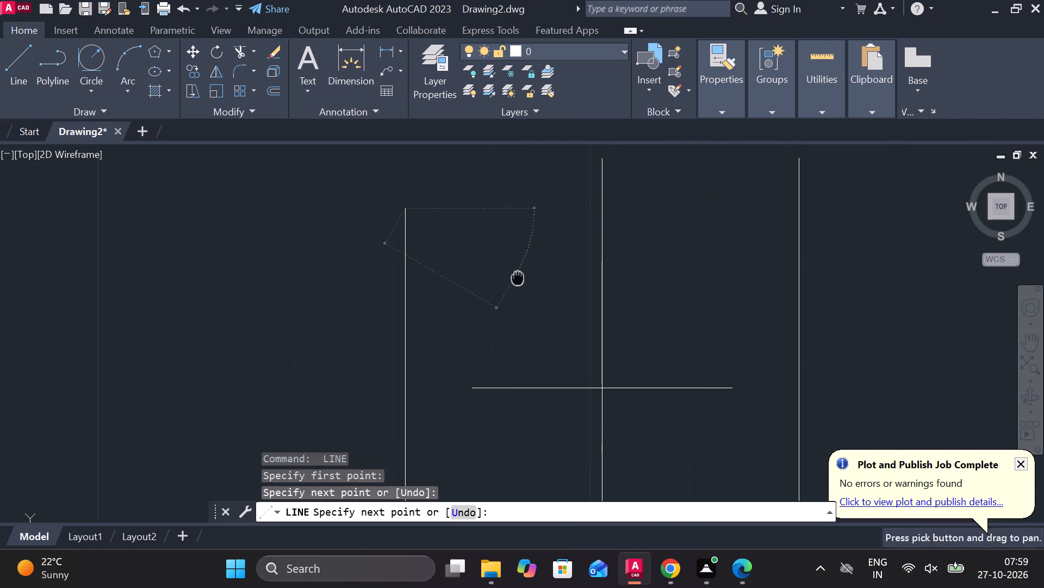
pyautogui.press('Escape')
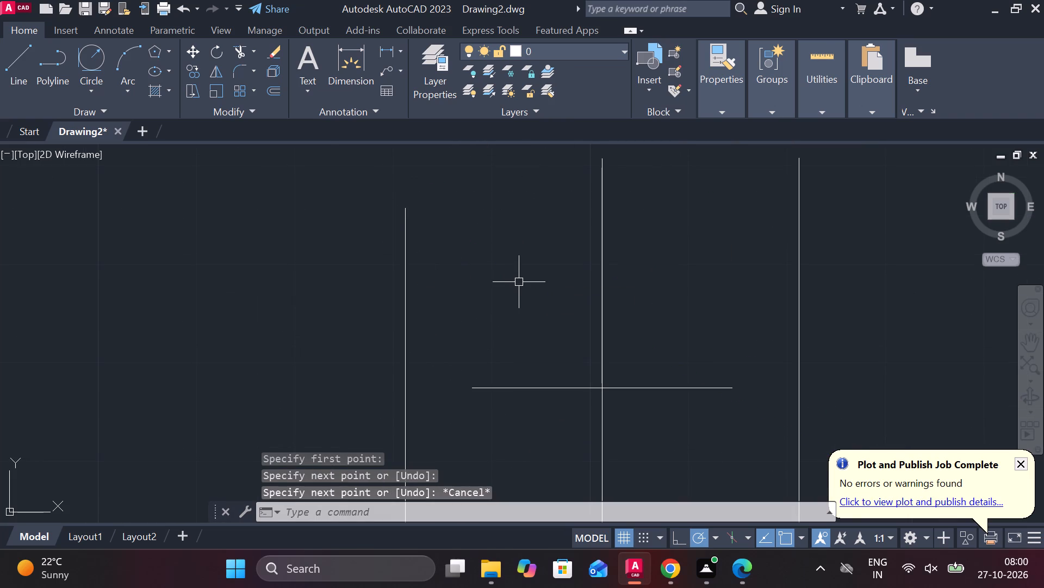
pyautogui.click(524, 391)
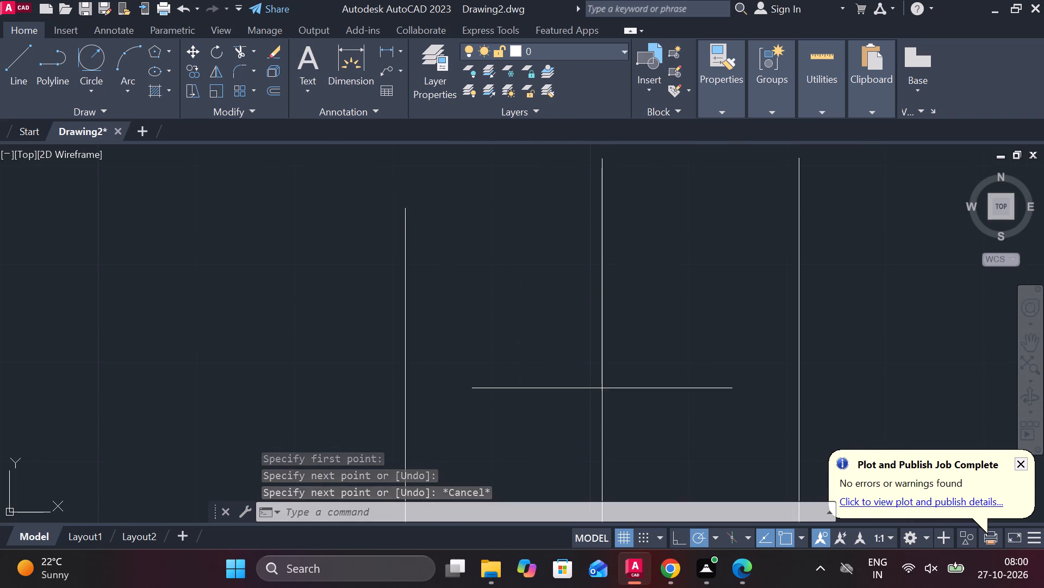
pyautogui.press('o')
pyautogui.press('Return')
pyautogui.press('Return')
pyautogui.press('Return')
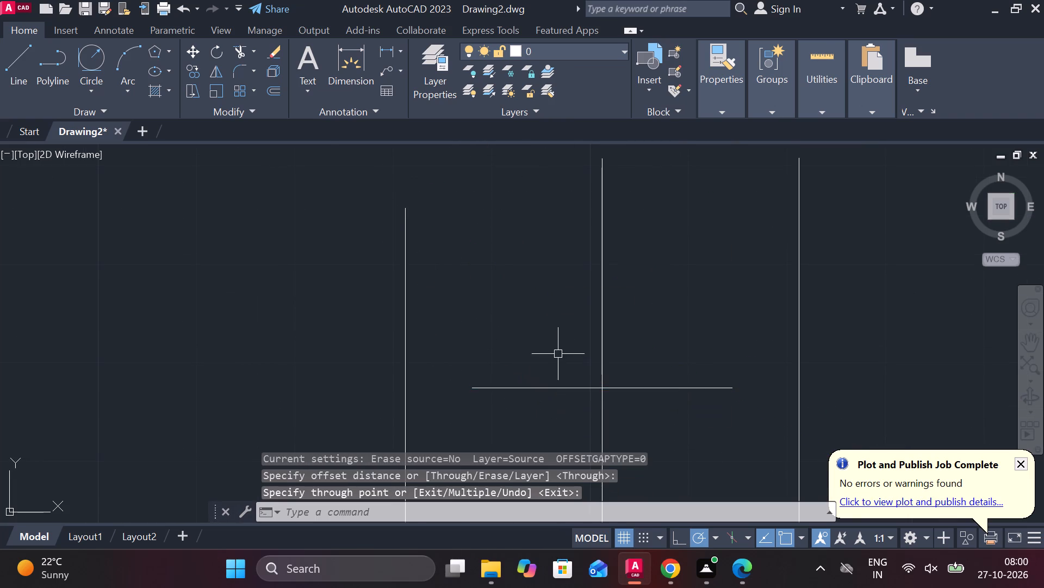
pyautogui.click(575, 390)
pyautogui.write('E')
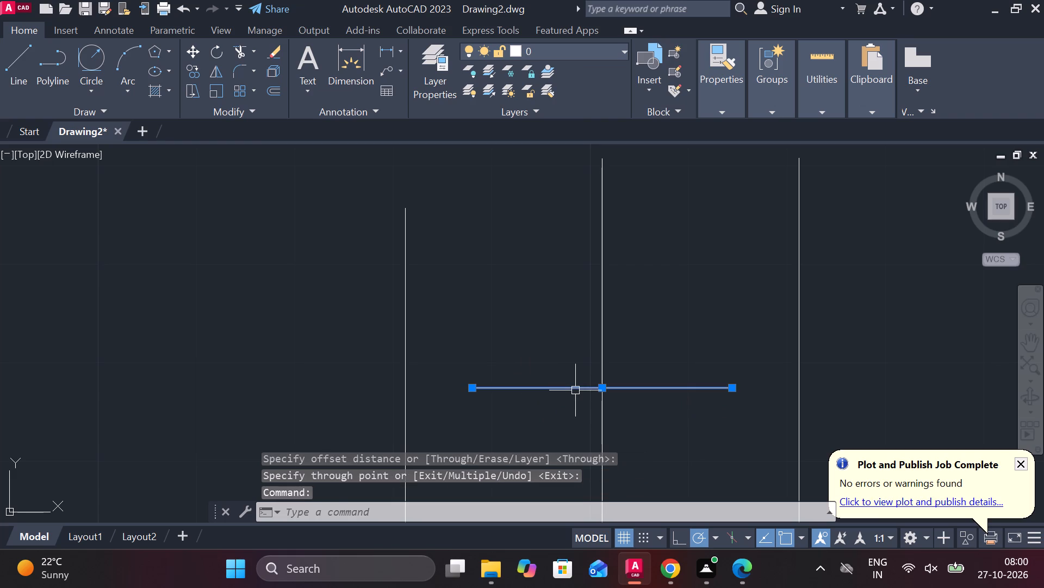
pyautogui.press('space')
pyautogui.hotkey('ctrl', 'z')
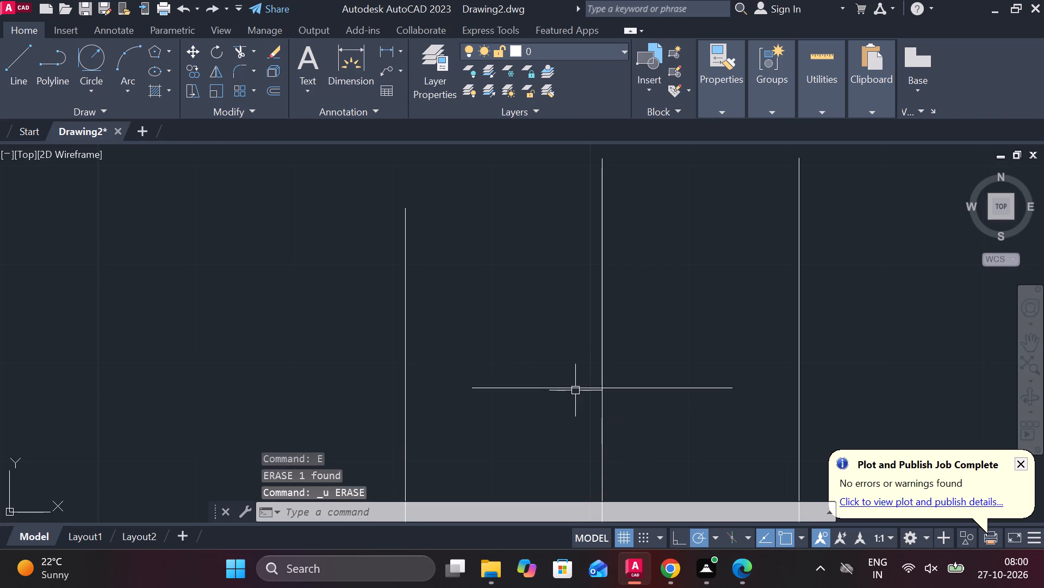
# Offset the 26.4 horizontal line upward by 9.
pyautogui.click(575, 390)
pyautogui.press('o')
pyautogui.press('Return')
pyautogui.press('Return')
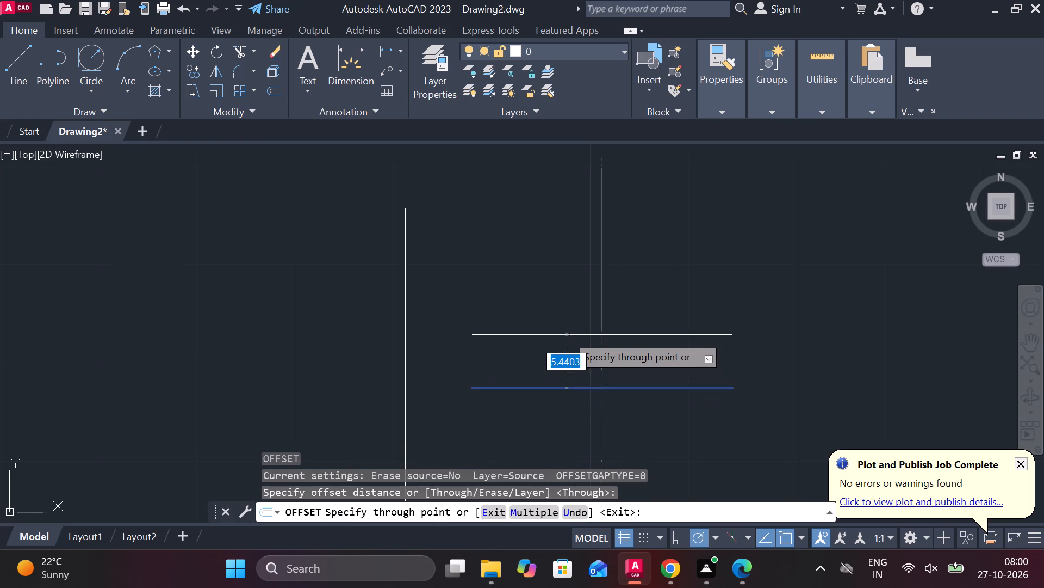
pyautogui.press('9')
pyautogui.press('Return')
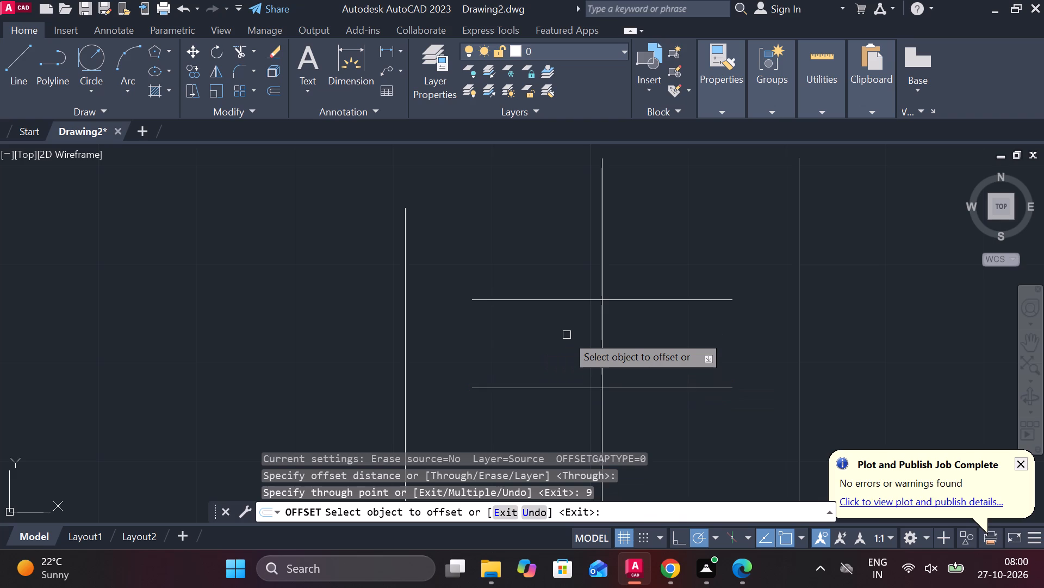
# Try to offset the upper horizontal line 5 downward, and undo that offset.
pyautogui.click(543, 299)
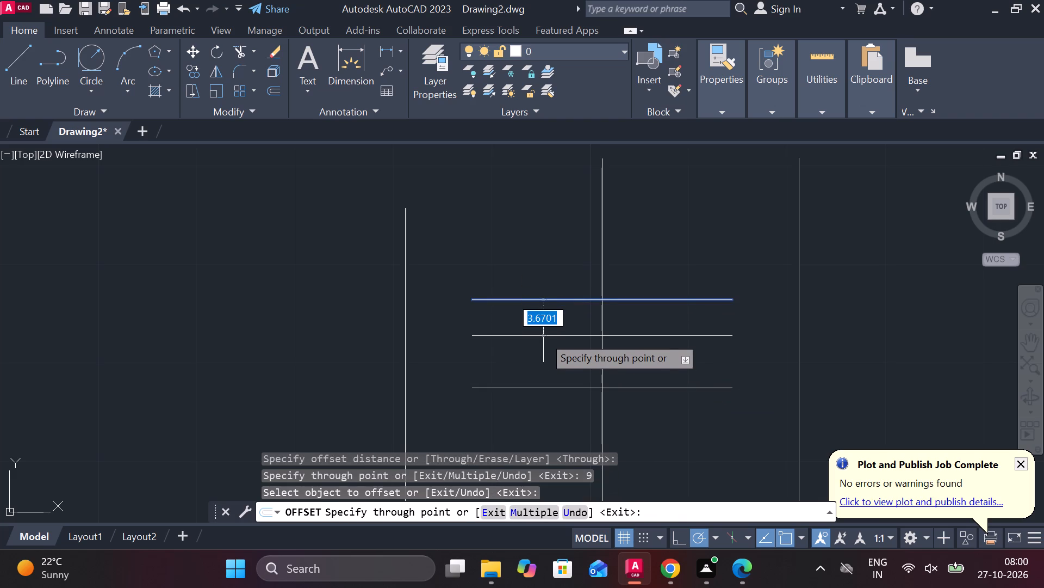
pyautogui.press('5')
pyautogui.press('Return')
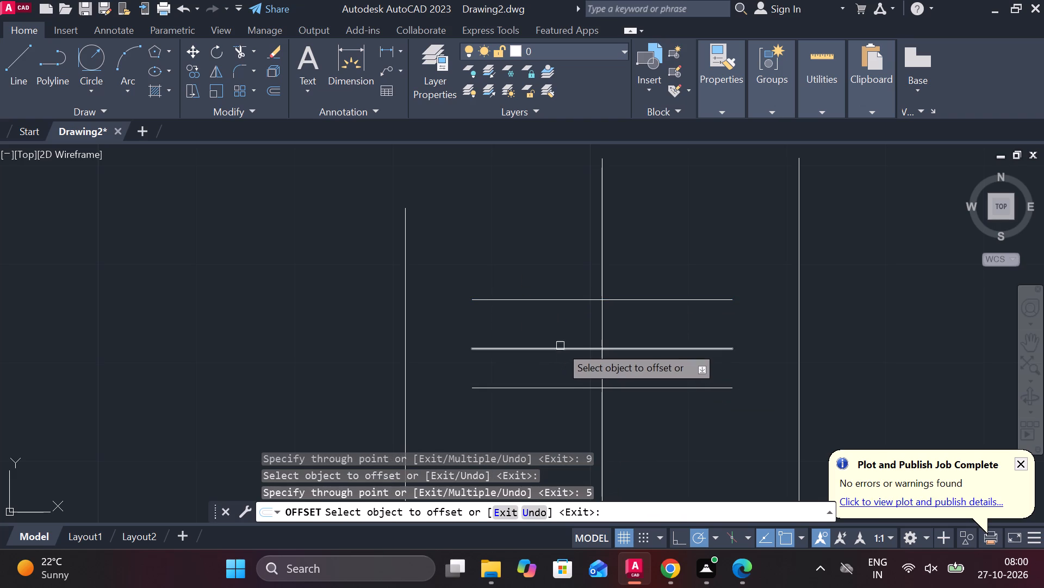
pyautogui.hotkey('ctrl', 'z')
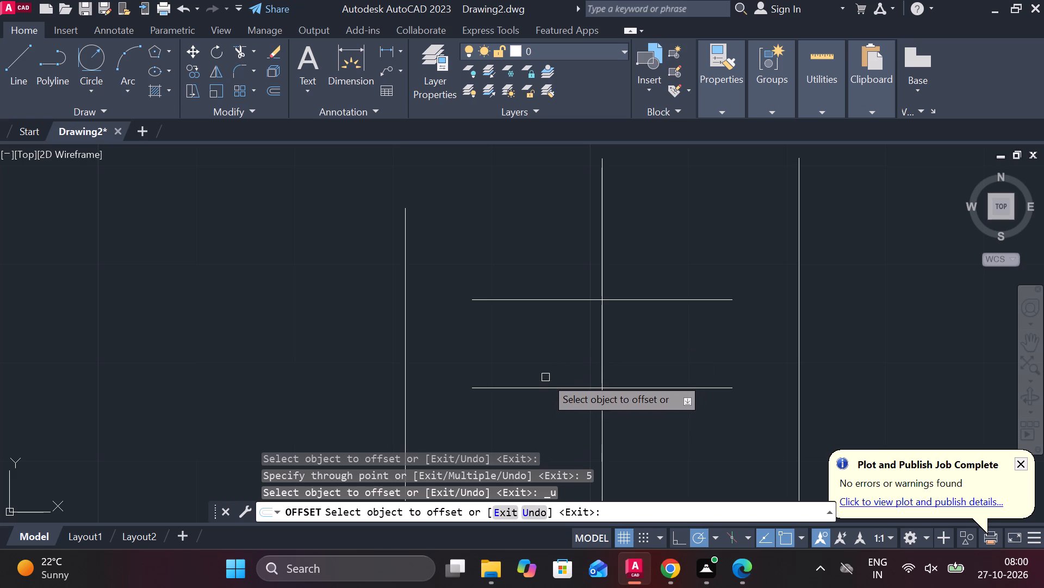
# Offset the upper horizontal line upward by 5.
pyautogui.click(531, 300)
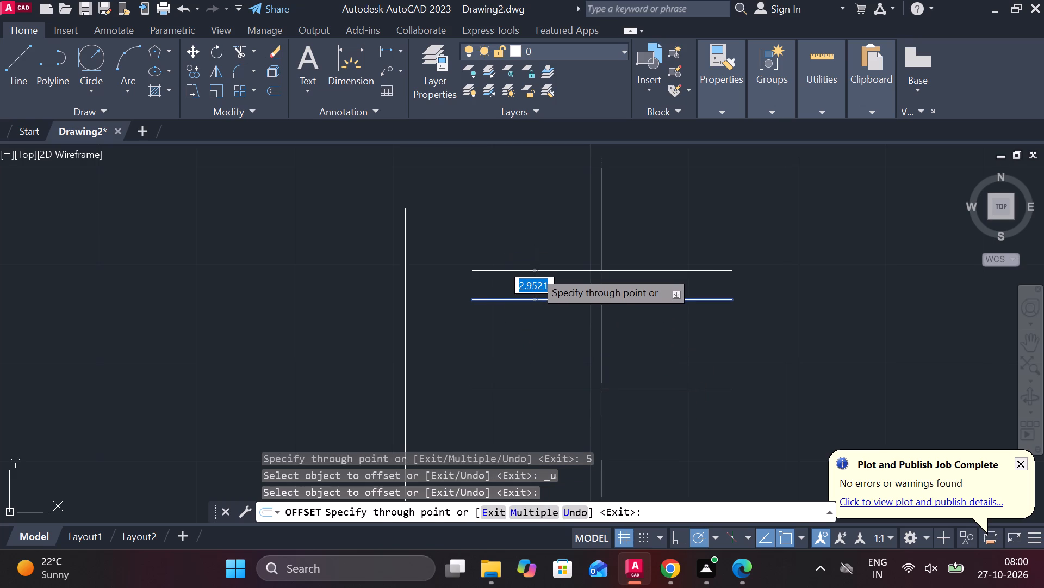
pyautogui.press('5')
pyautogui.press('Return')
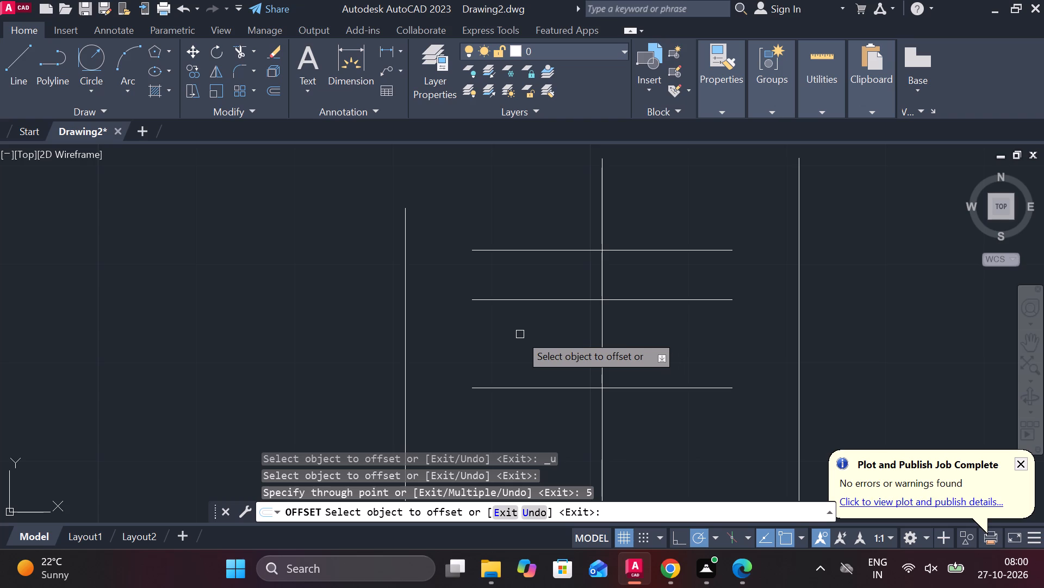
pyautogui.scroll(-2, 520, 334)
pyautogui.scroll(2, 600, 378)
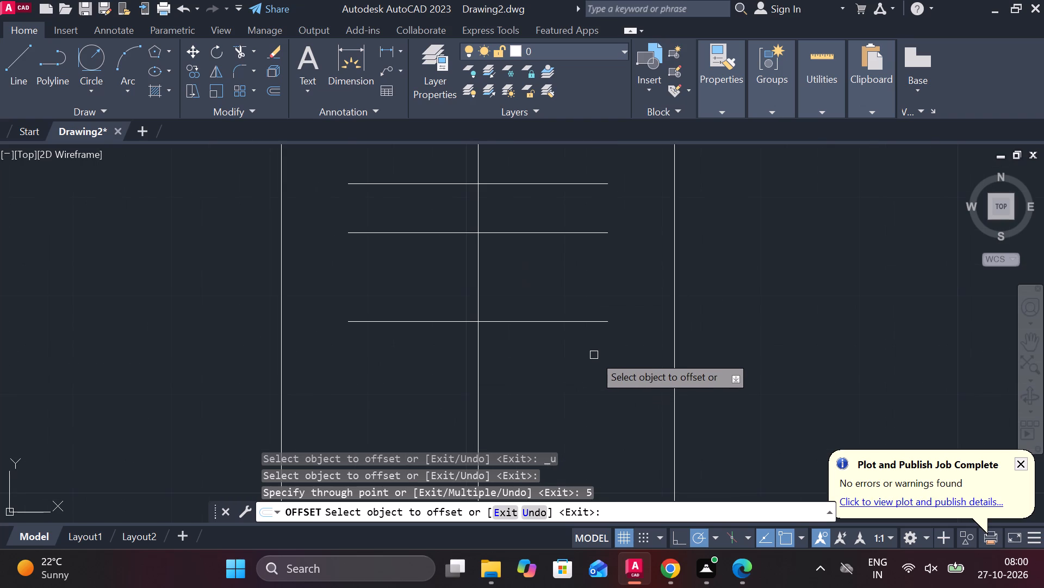
pyautogui.press('Escape')
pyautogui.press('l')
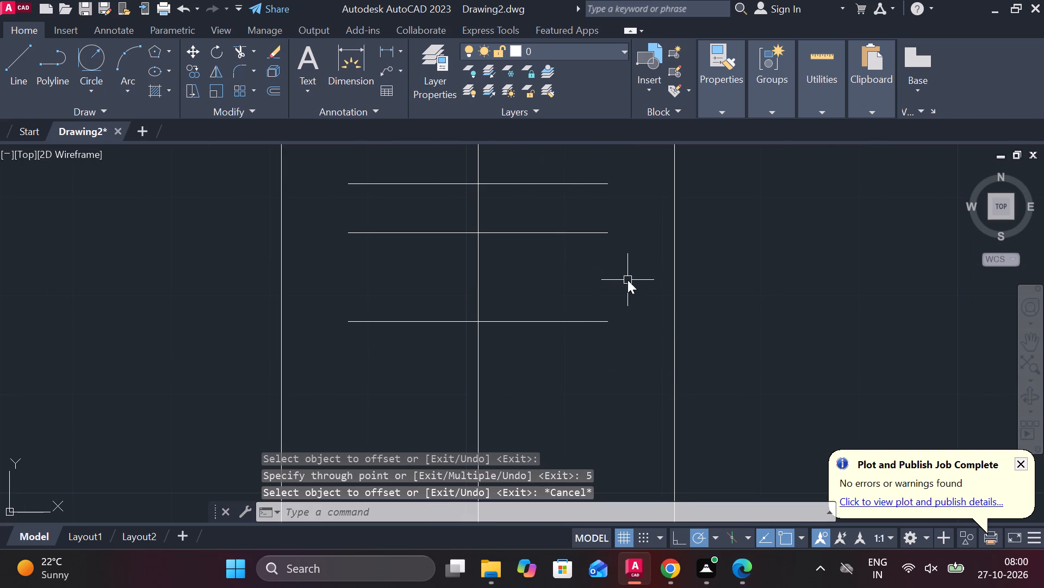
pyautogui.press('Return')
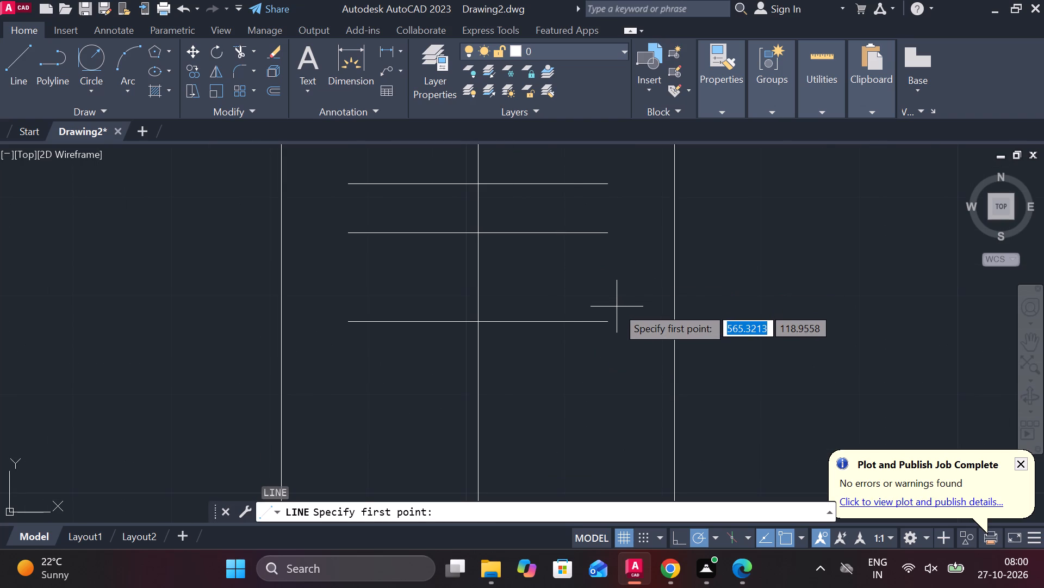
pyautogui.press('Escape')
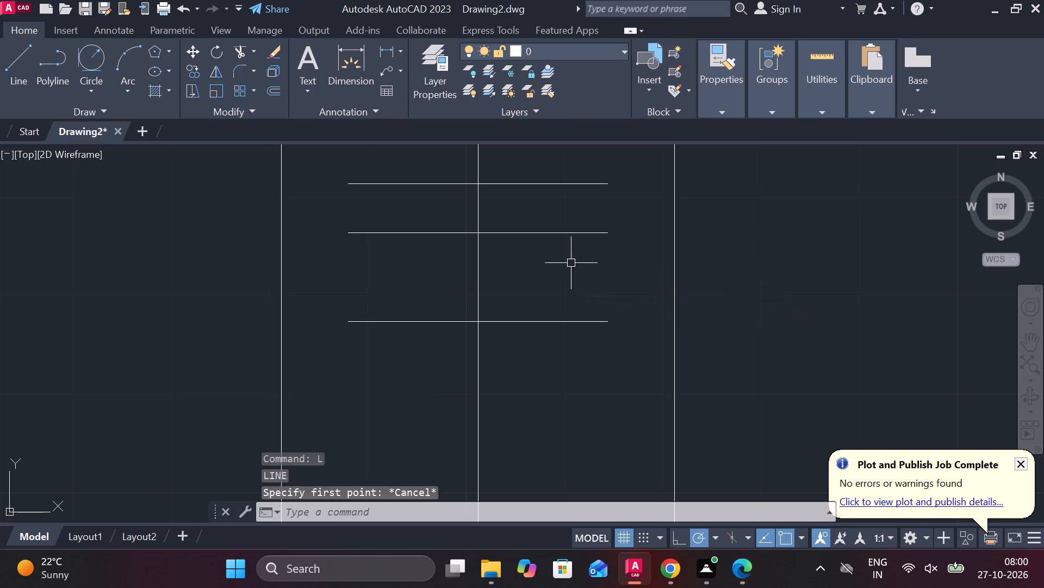
# Extend both ends of the two upper horizontal lines to the outer vertical lines.
pyautogui.write('EX')
pyautogui.press('space')
pyautogui.click(396, 181)
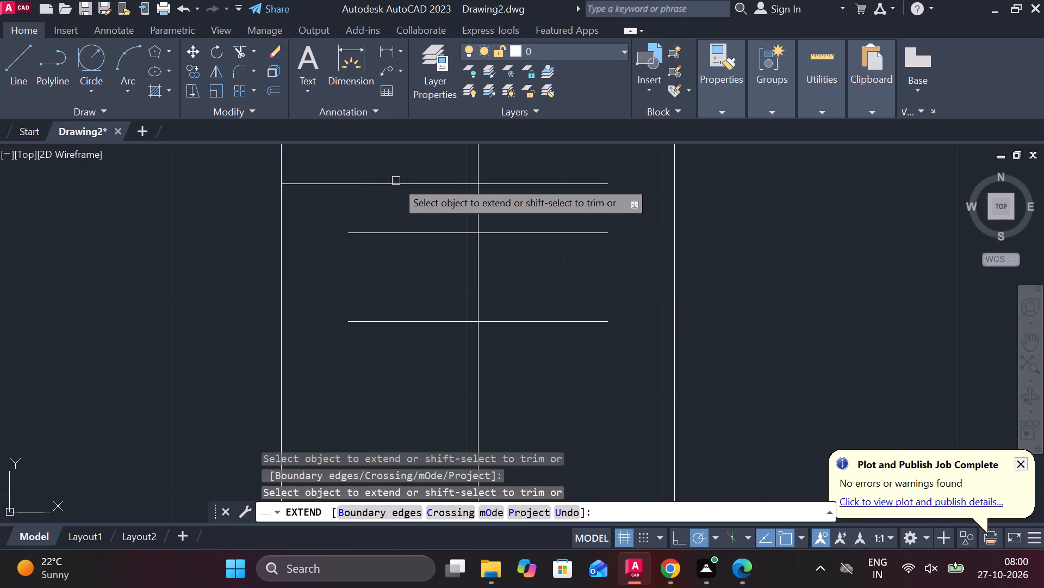
pyautogui.click(383, 230)
pyautogui.click(585, 188)
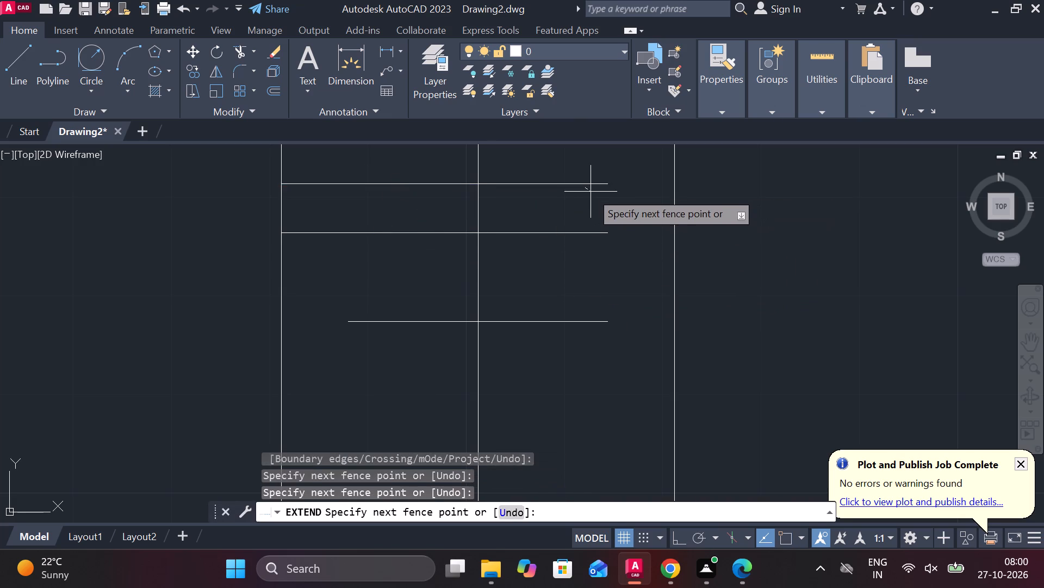
pyautogui.click(592, 187)
pyautogui.click(590, 182)
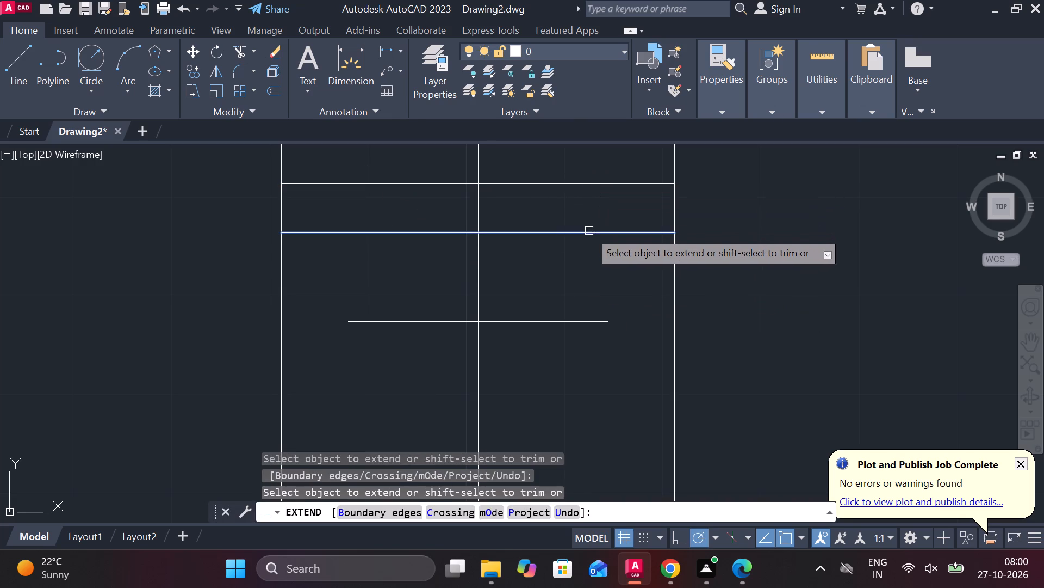
pyautogui.click(589, 231)
pyautogui.press('Escape')
# Trim the outer vertical lines below and above the two extended horizontals, leaving a closed rectangle 5 high.
pyautogui.write('TR')
pyautogui.press('space')
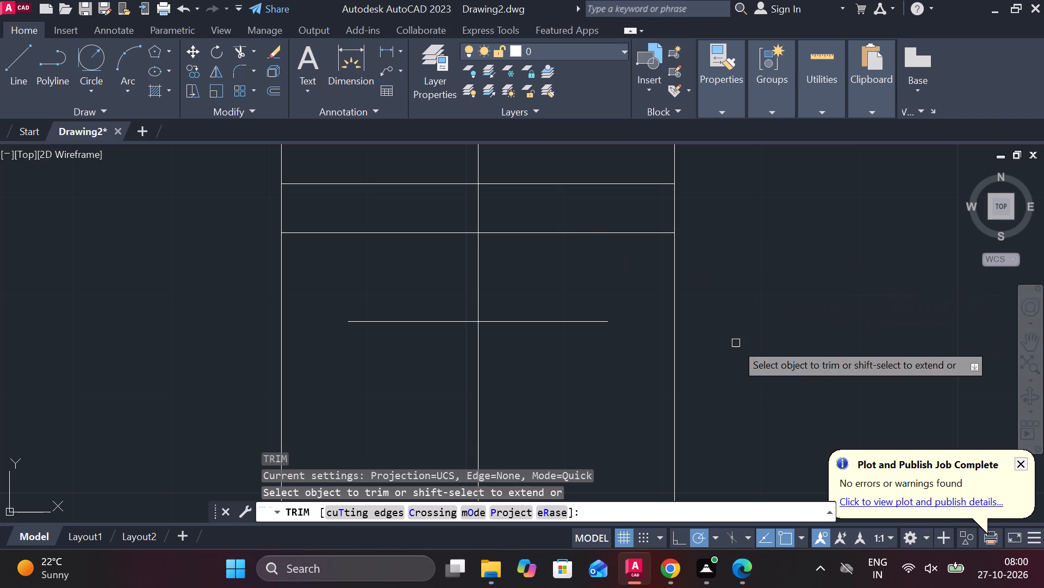
pyautogui.moveTo(710, 362); pyautogui.dragTo(618, 366)
pyautogui.moveTo(307, 370); pyautogui.dragTo(303, 370)
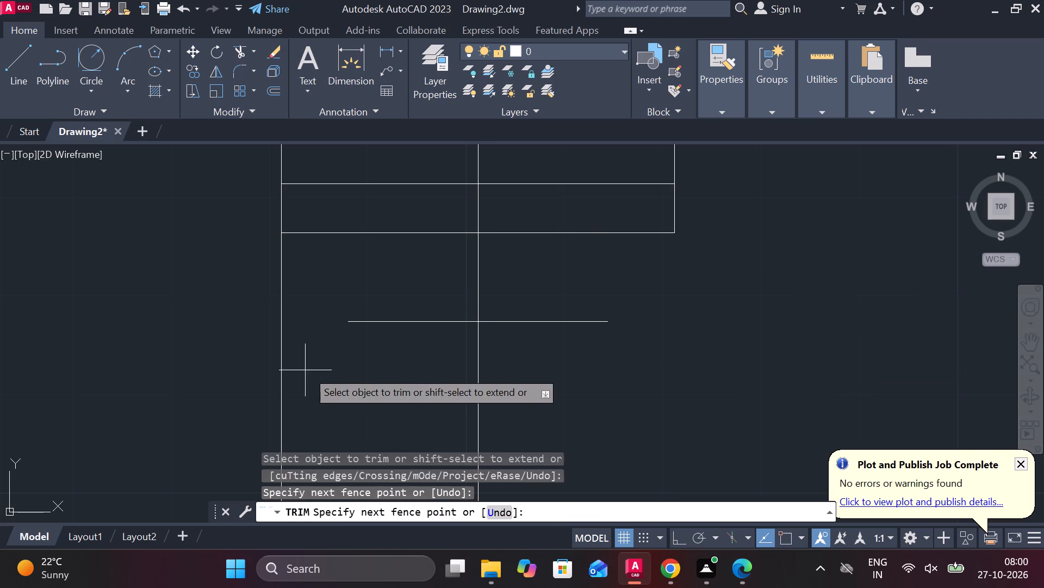
pyautogui.moveTo(303, 370); pyautogui.dragTo(221, 364)
pyautogui.click(260, 156)
pyautogui.click(327, 160)
pyautogui.moveTo(572, 160); pyautogui.dragTo(720, 167)
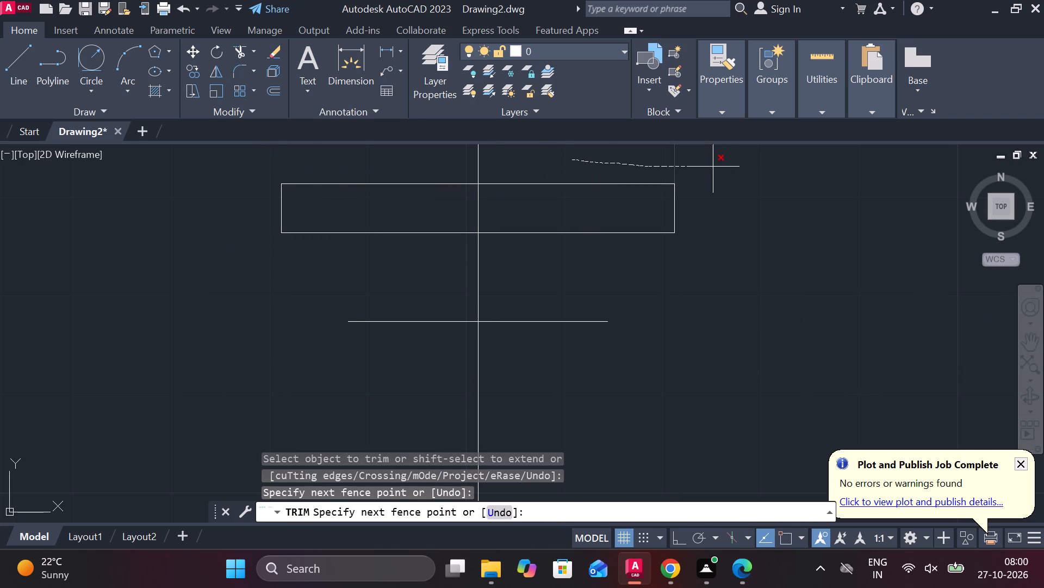
pyautogui.moveTo(720, 167); pyautogui.dragTo(732, 167)
pyautogui.press('Escape')
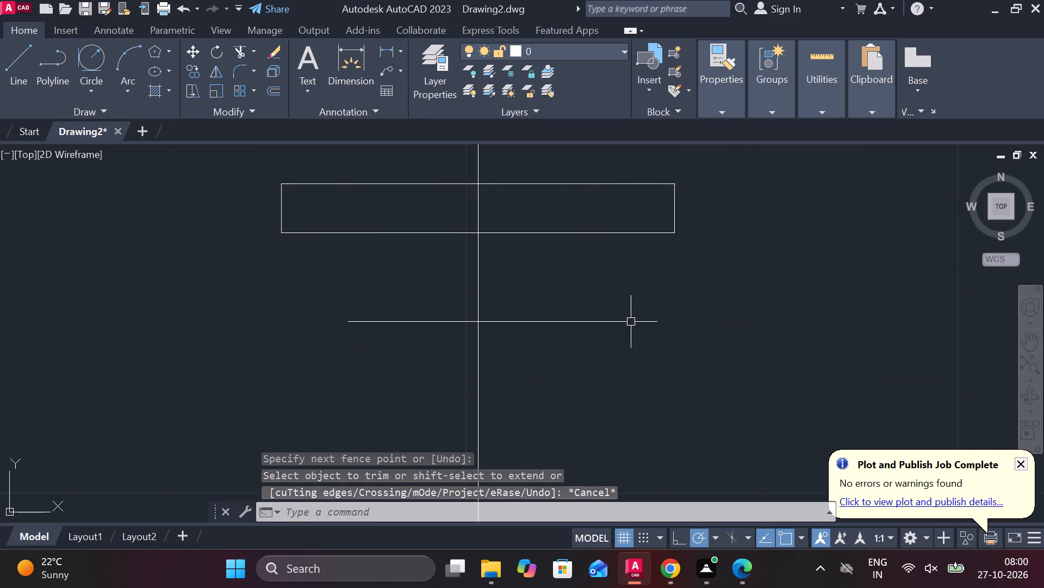
# Draw two vertical lines from both ends of the lower horizontal line up to the bottom edge of the upper rectangle.
pyautogui.press('l')
pyautogui.press('Return')
pyautogui.scroll(2, 381, 249)
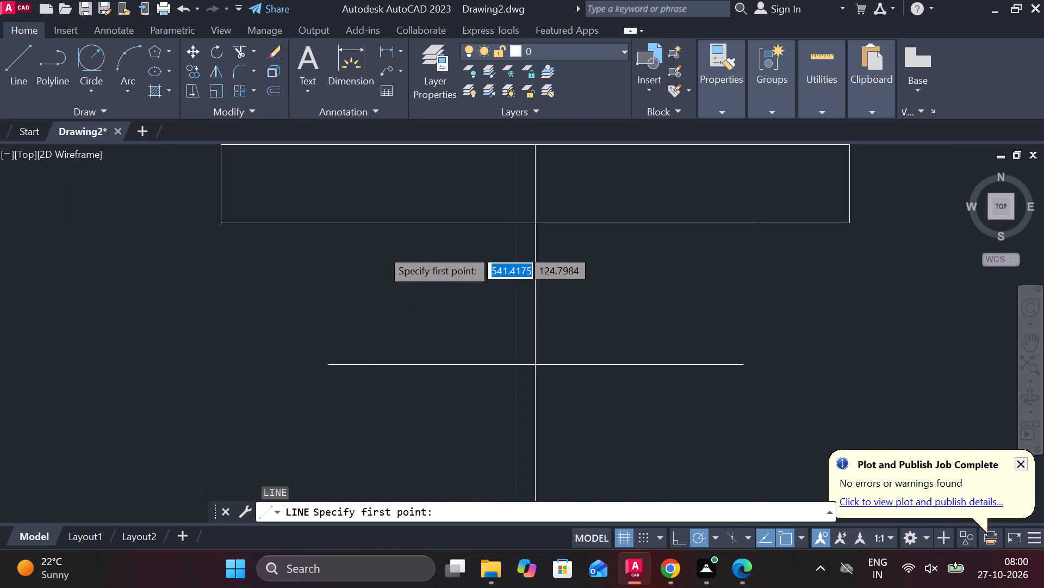
pyautogui.doubleClick(299, 426)
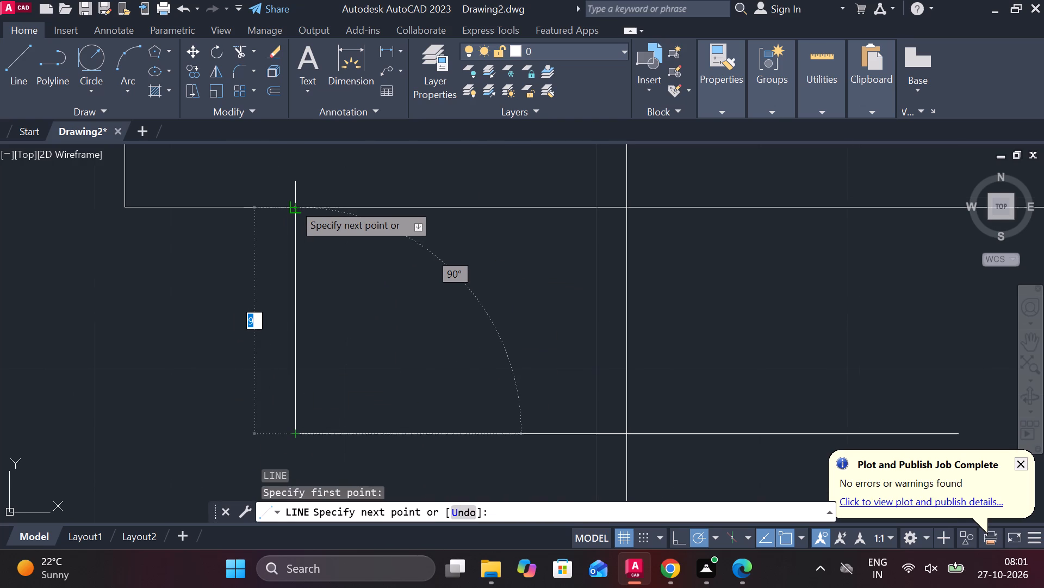
pyautogui.scroll(-1, 296, 205)
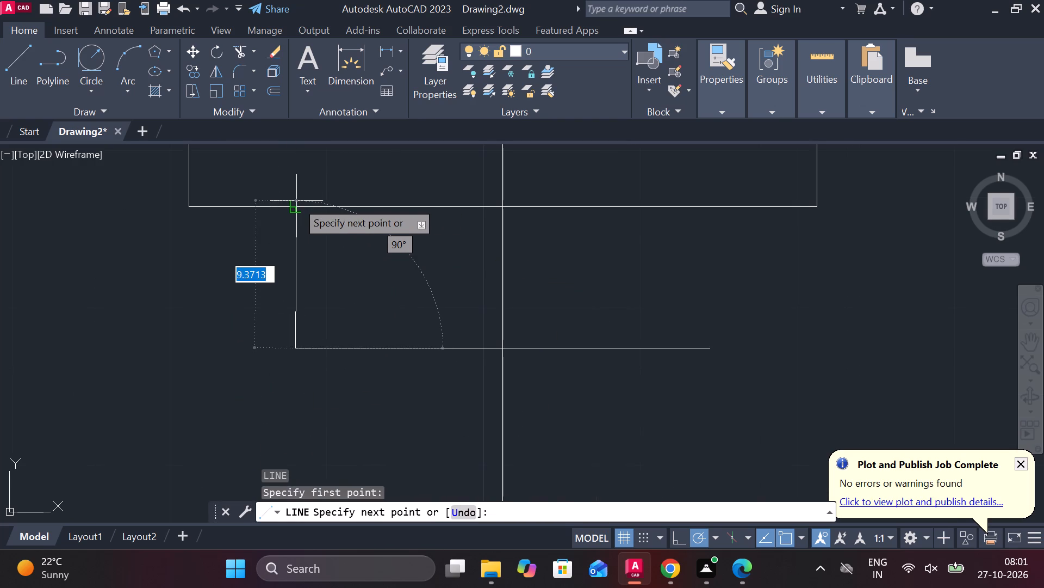
pyautogui.click(296, 202)
pyautogui.press('Escape')
pyautogui.press('space')
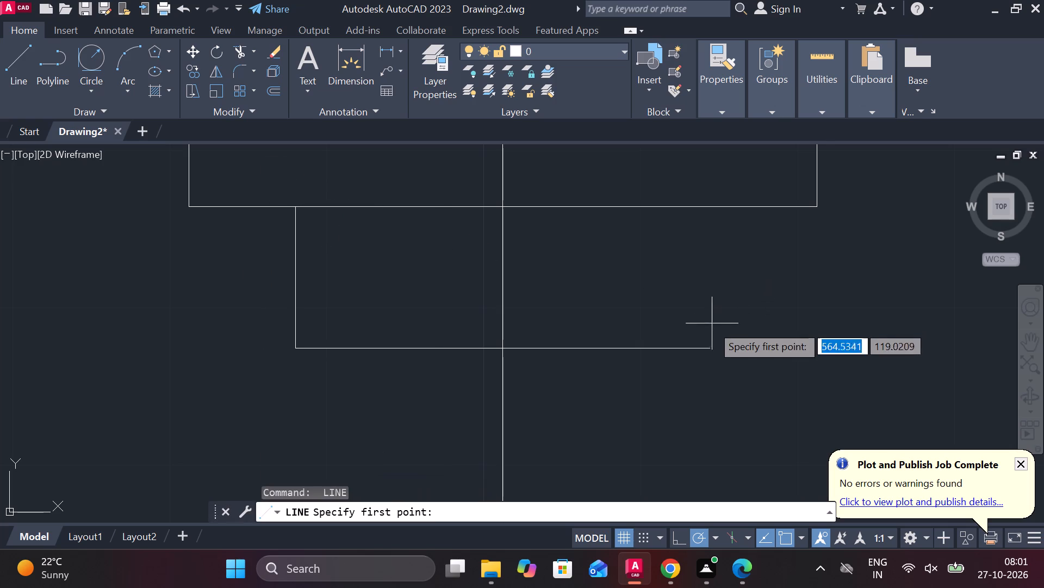
pyautogui.click(711, 341)
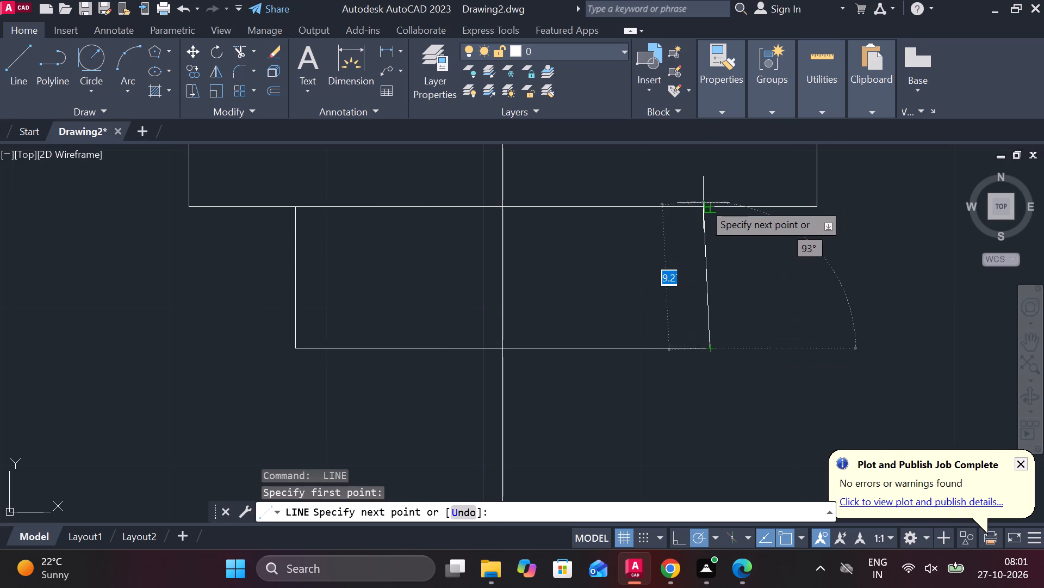
pyautogui.click(706, 206)
pyautogui.press('Escape')
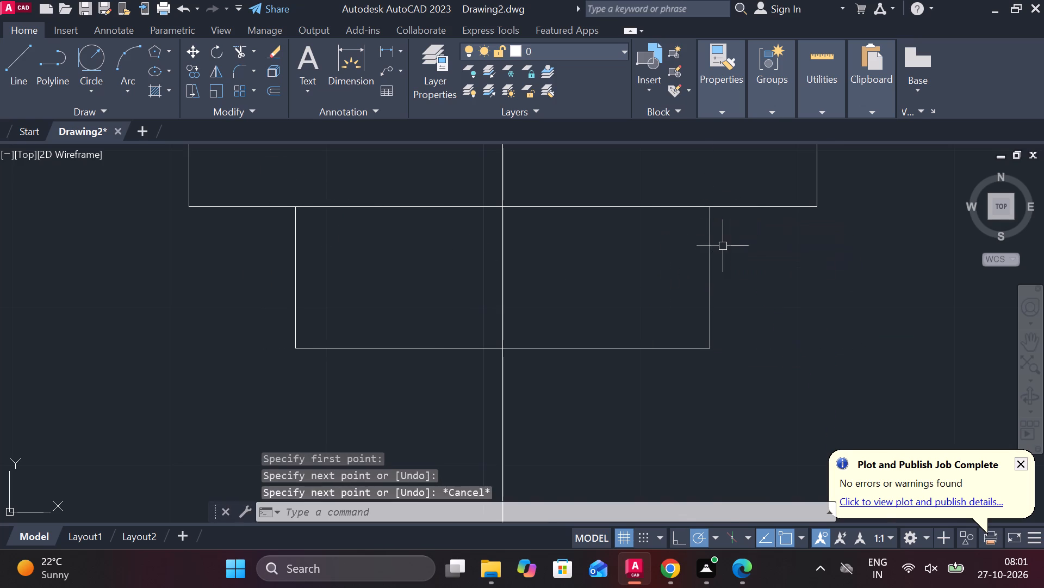
# Draw a Tan, Tan, Tan circle inside each end of the upper rectangle, touching its top, bottom and end edges.
pyautogui.scroll(-2, 724, 247)
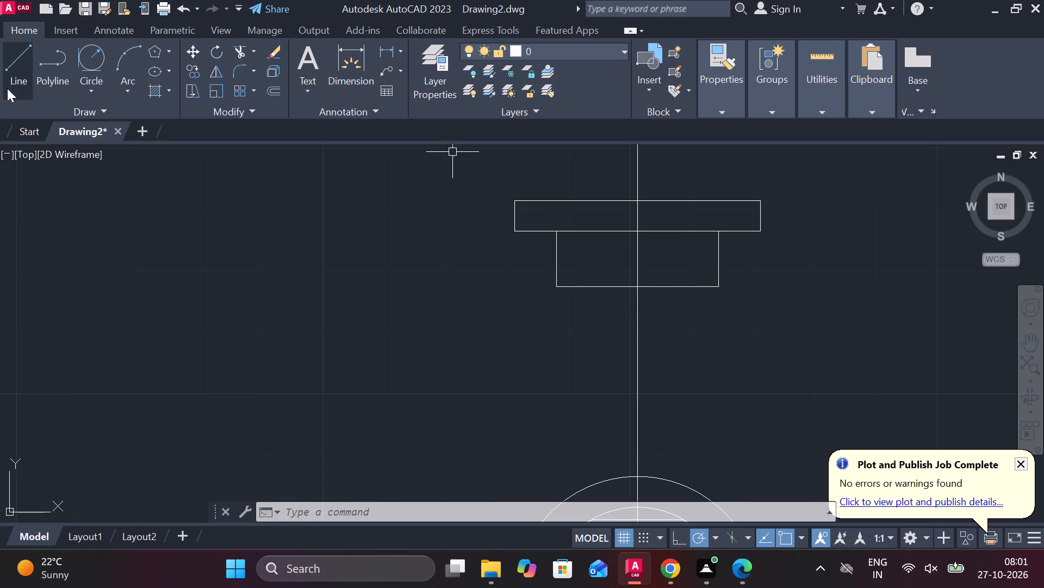
pyautogui.click(102, 87)
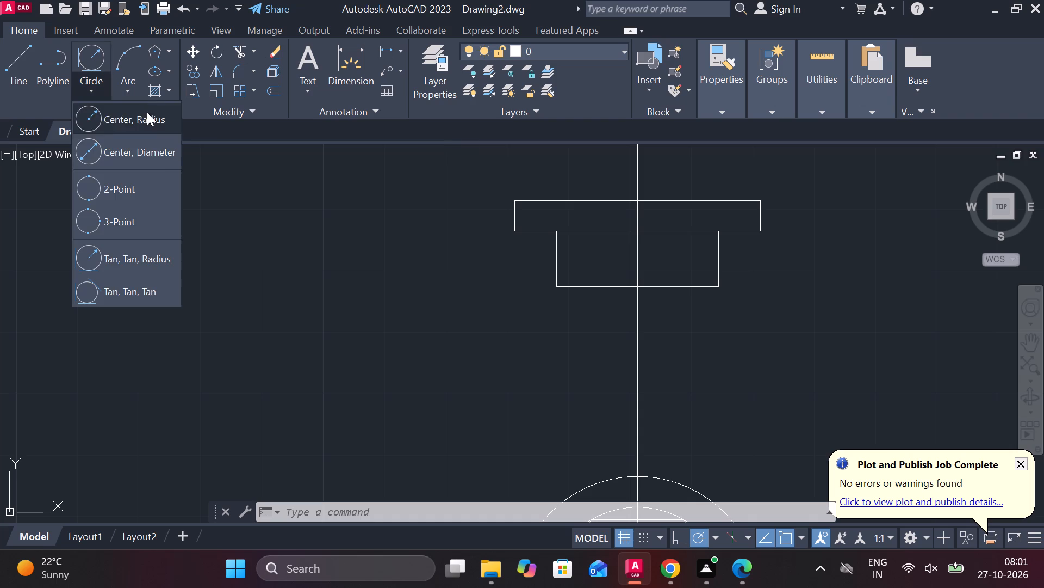
pyautogui.click(172, 295)
pyautogui.click(555, 203)
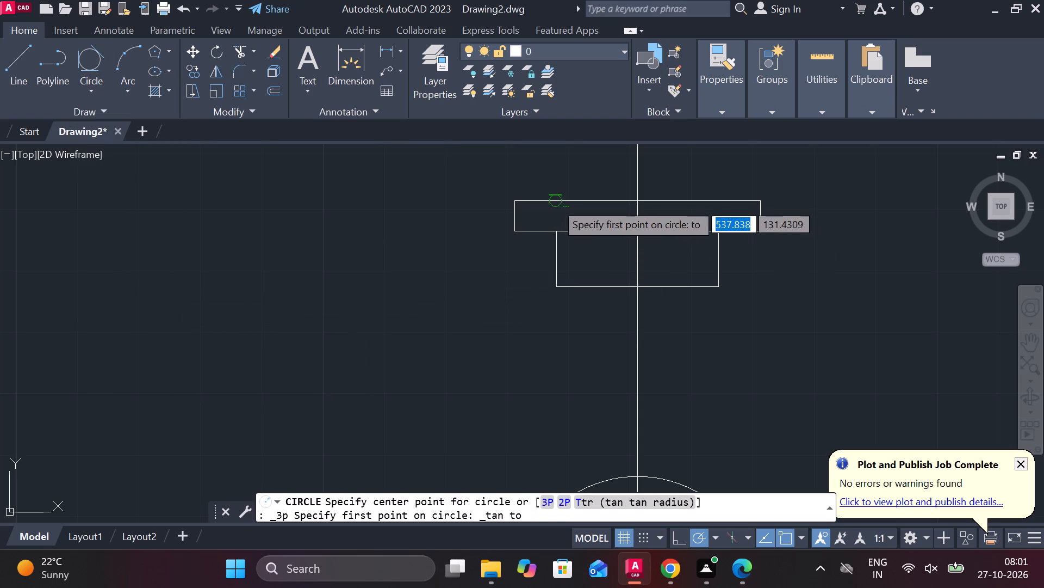
pyautogui.click(517, 212)
pyautogui.click(523, 229)
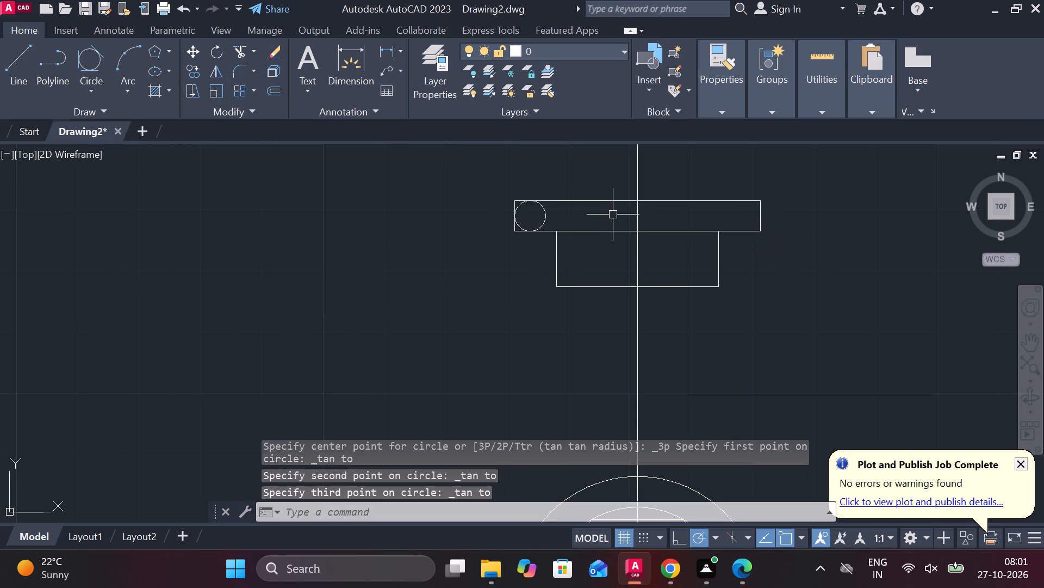
pyautogui.click(96, 58)
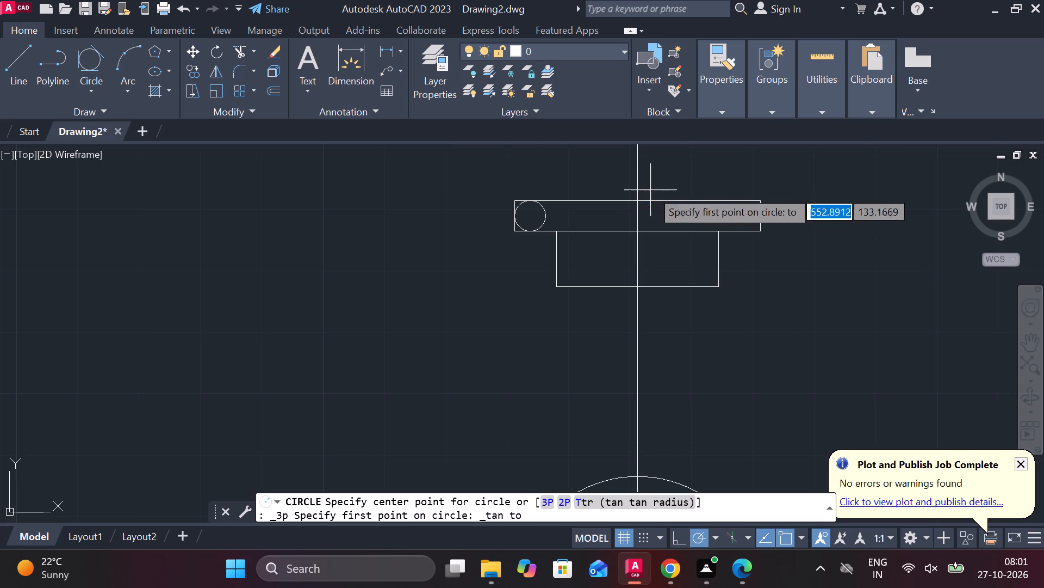
pyautogui.click(732, 204)
pyautogui.click(739, 224)
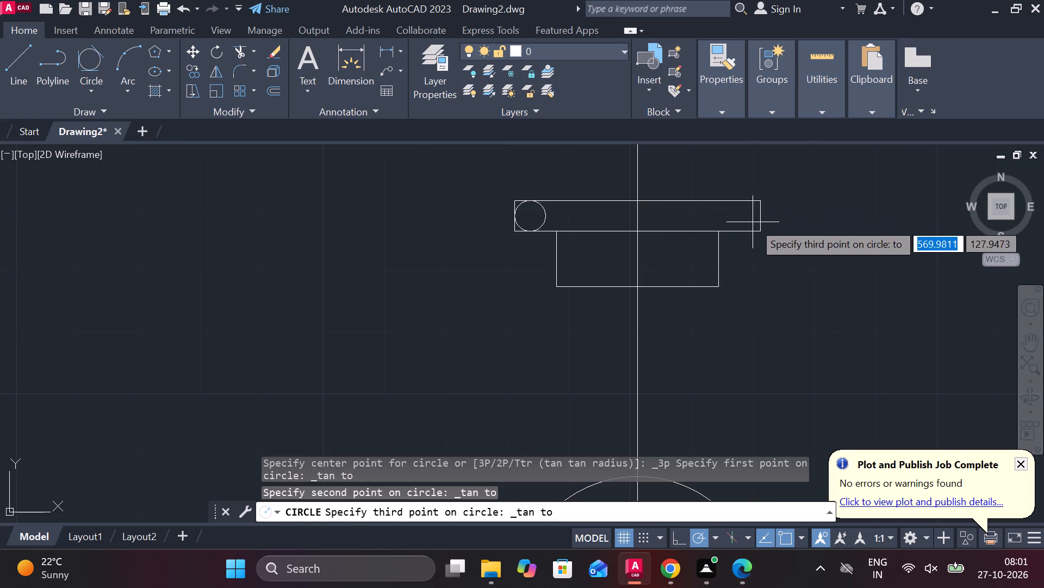
pyautogui.click(755, 220)
pyautogui.scroll(1, 775, 224)
pyautogui.press('Escape')
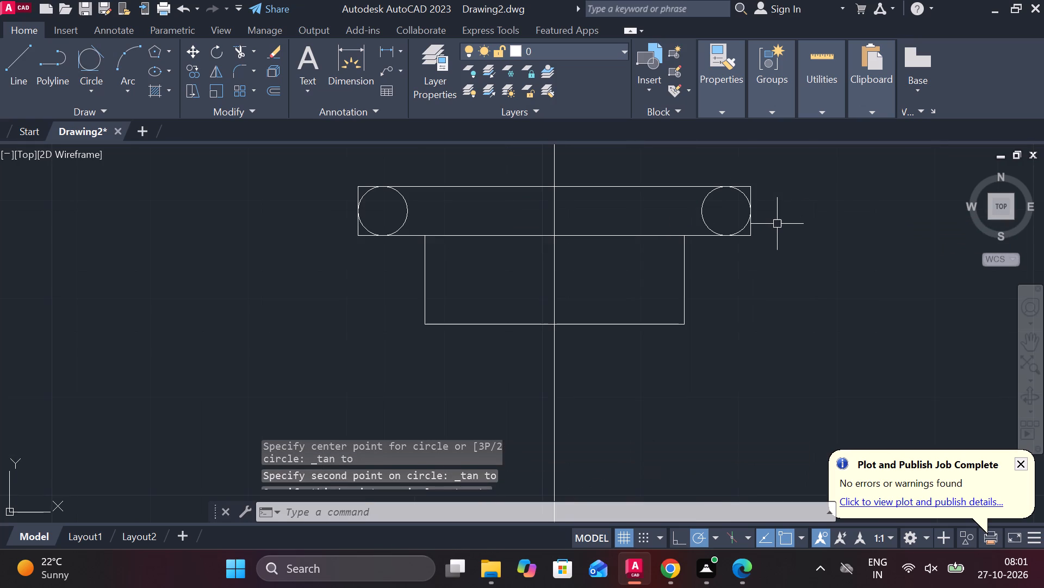
# Trim the inner halves of both circles and the square corners of the rectangle, leaving a bar with fully rounded ends.
pyautogui.write('TR')
pyautogui.press('space')
pyautogui.click(710, 222)
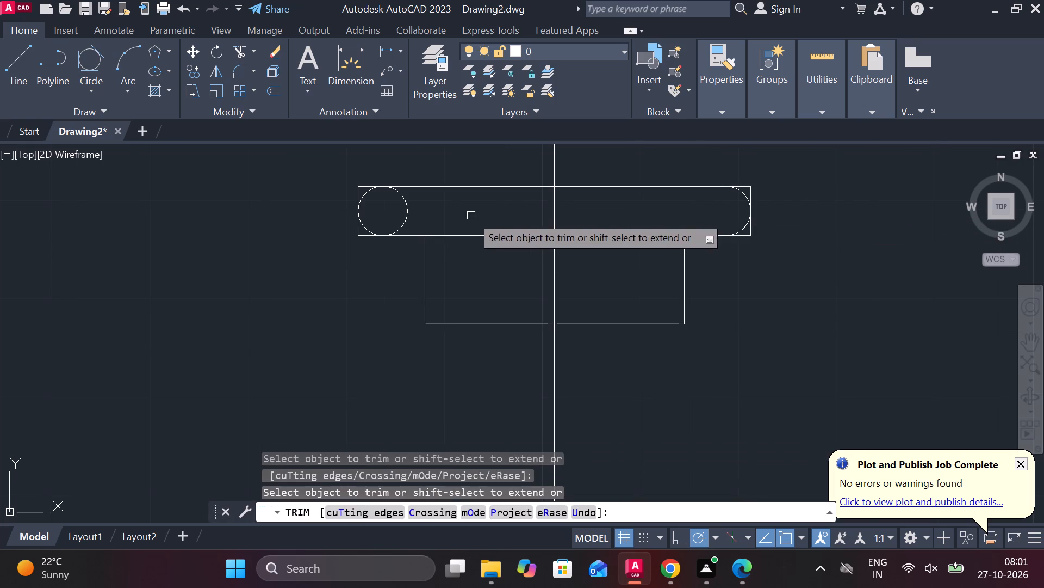
pyautogui.moveTo(405, 215); pyautogui.dragTo(445, 219)
pyautogui.click(356, 236)
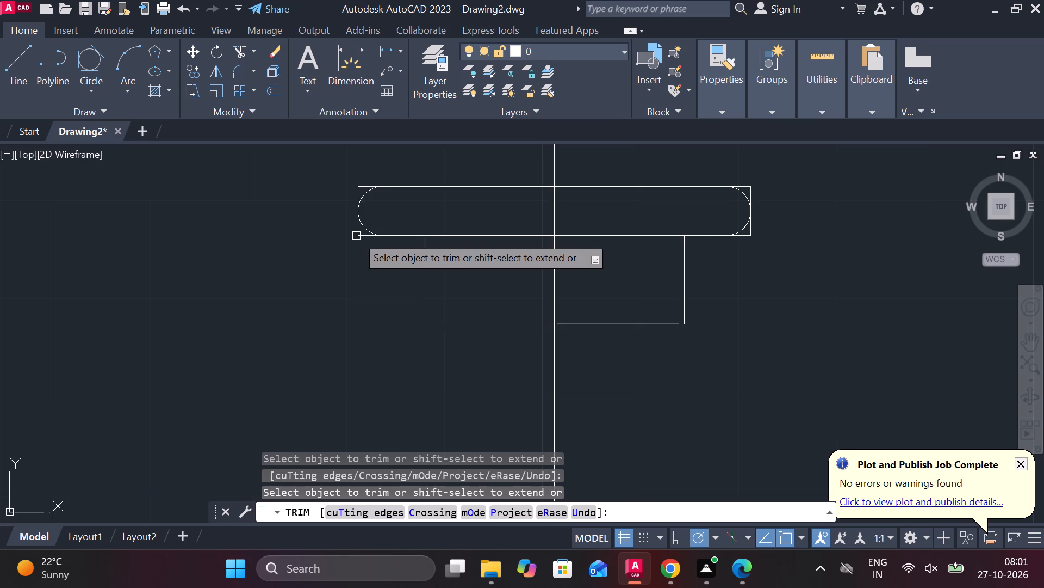
pyautogui.click(355, 194)
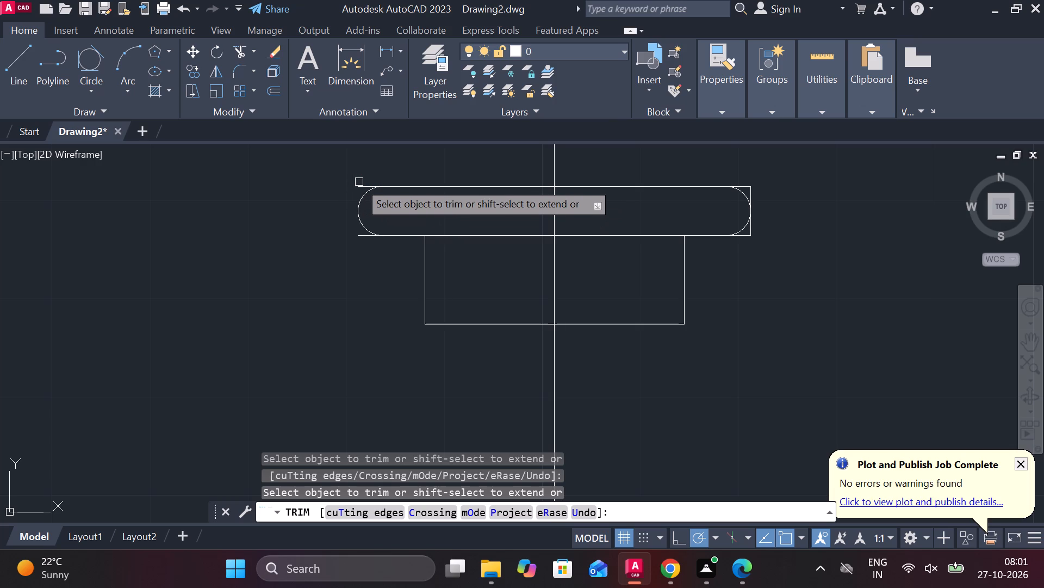
pyautogui.click(361, 187)
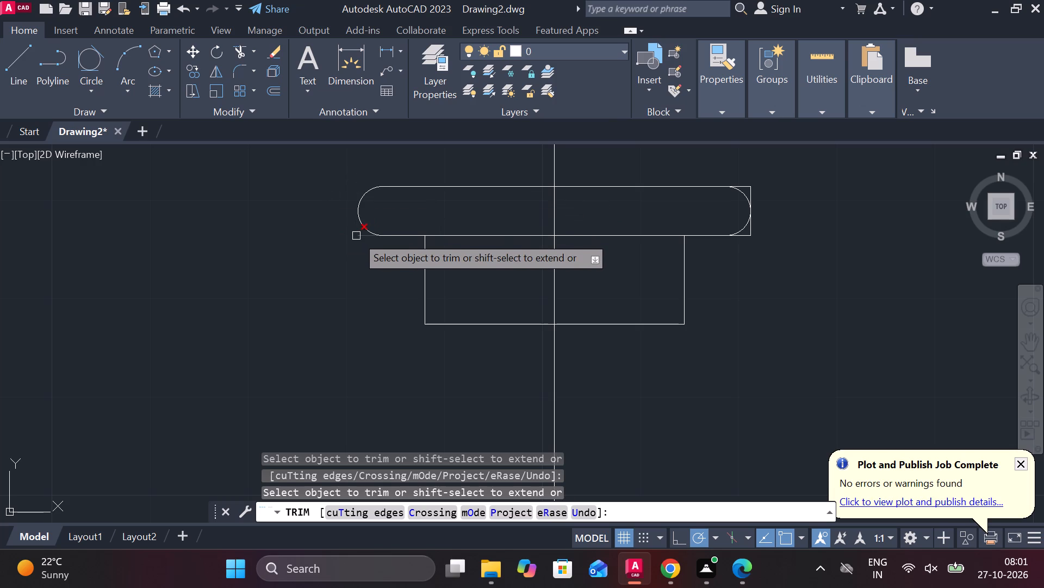
pyautogui.click(356, 236)
pyautogui.click(754, 187)
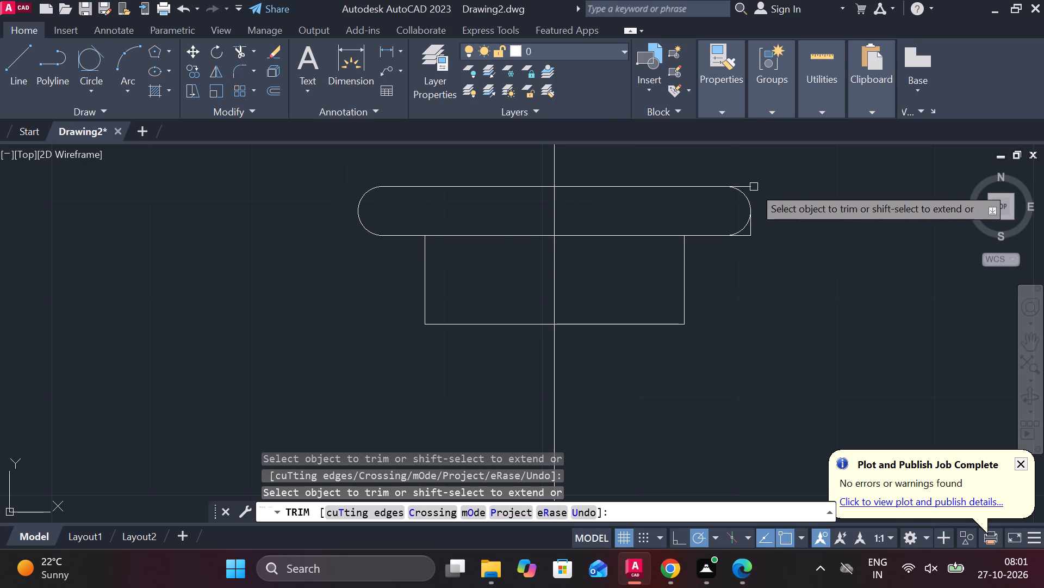
pyautogui.click(749, 186)
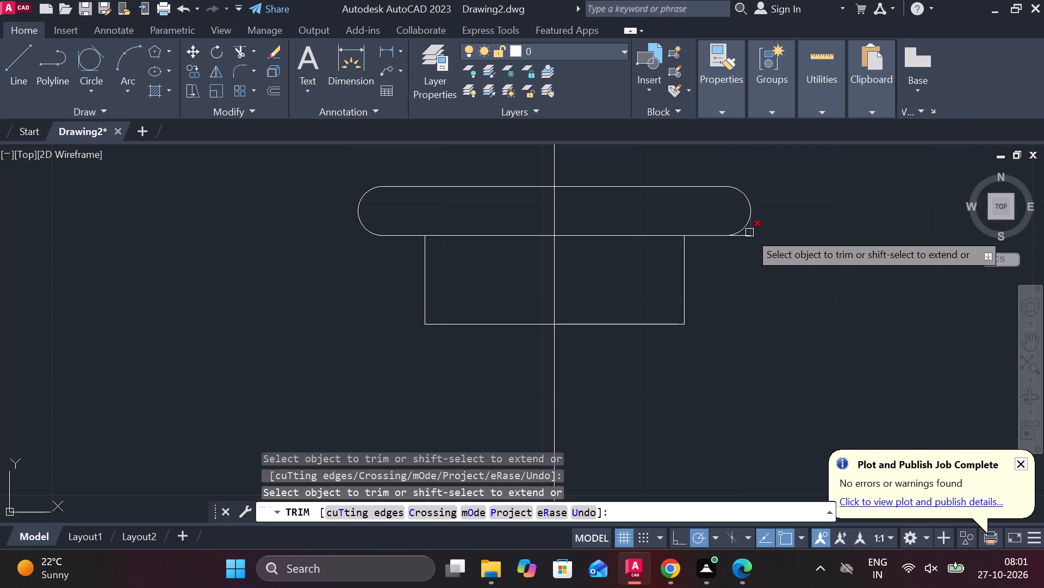
pyautogui.click(749, 232)
pyautogui.click(745, 239)
pyautogui.scroll(-2, 760, 243)
pyautogui.press('Escape')
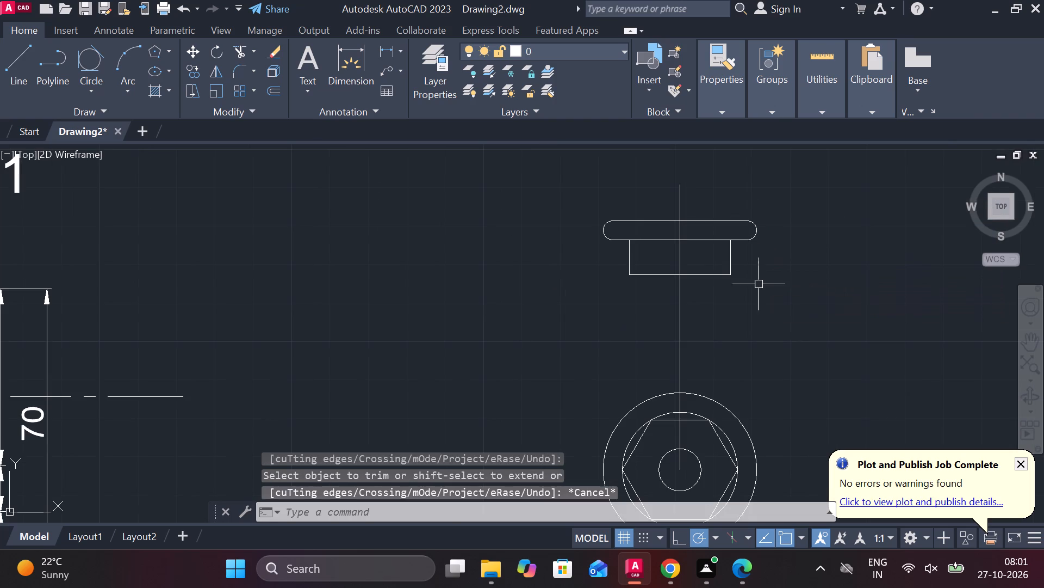
# Copy the zigzag thread from the left side of the body's bottom 26,4 bore to beside the front view's lower rectangle.
pyautogui.scroll(-2, 759, 284)
pyautogui.middleClick(849, 316)
pyautogui.scroll(4, 409, 397)
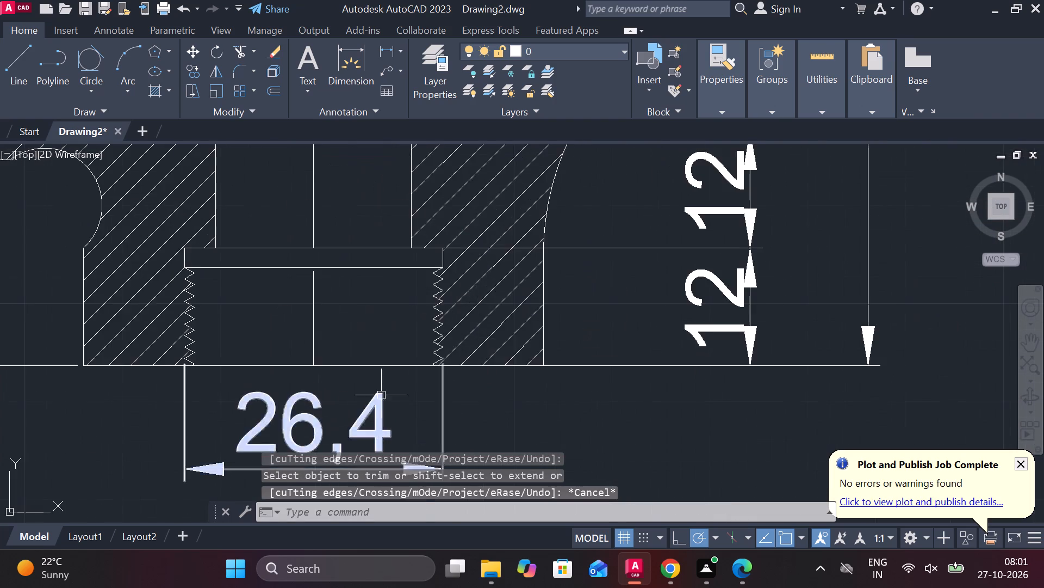
pyautogui.moveTo(348, 337); pyautogui.dragTo(451, 354, button='middle')
pyautogui.scroll(1, 291, 357)
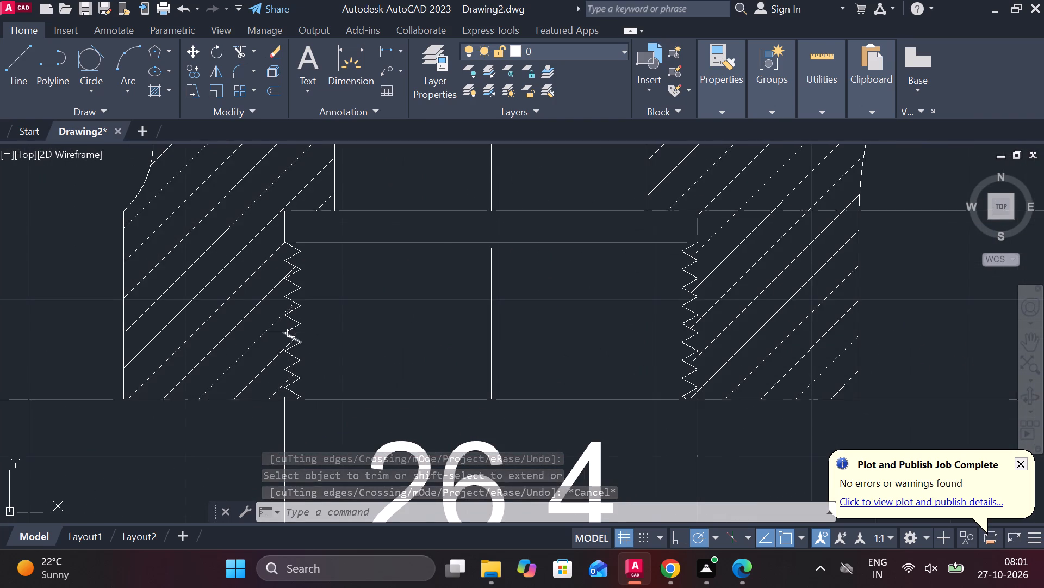
pyautogui.click(298, 318)
pyautogui.click(298, 308)
pyautogui.press('Escape')
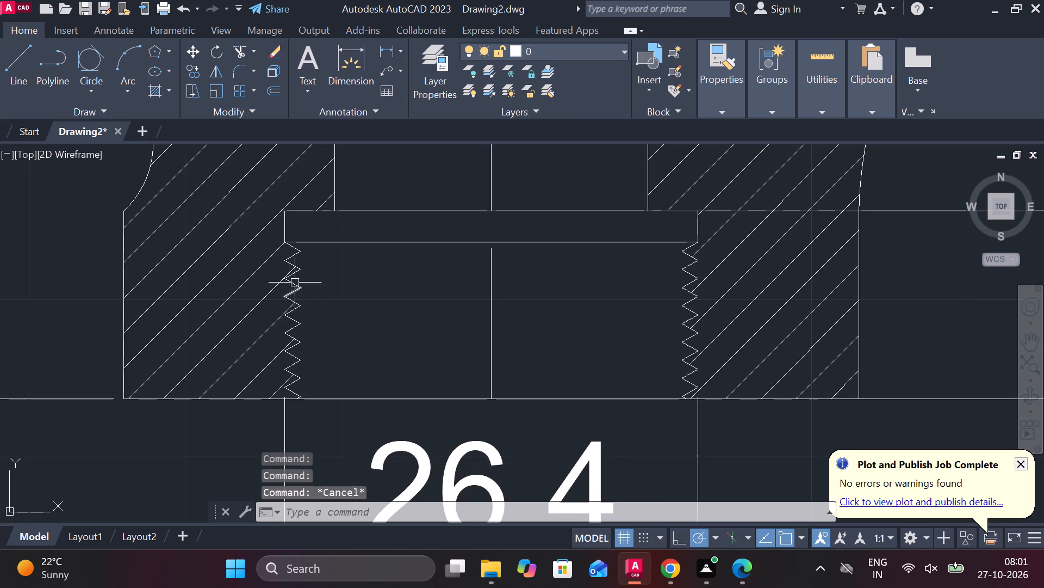
pyautogui.click(314, 398)
pyautogui.press('Escape')
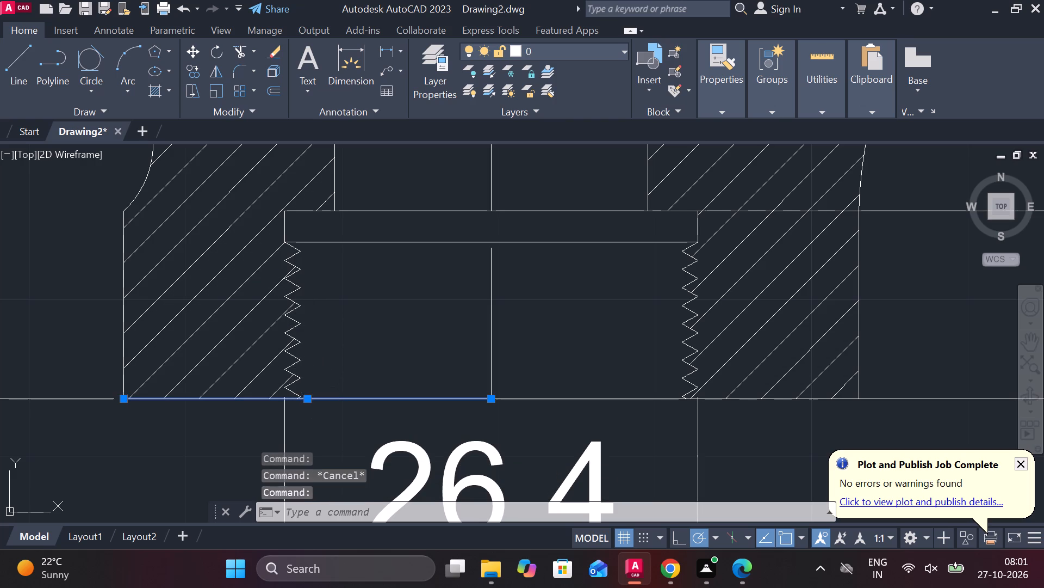
pyautogui.click(308, 386)
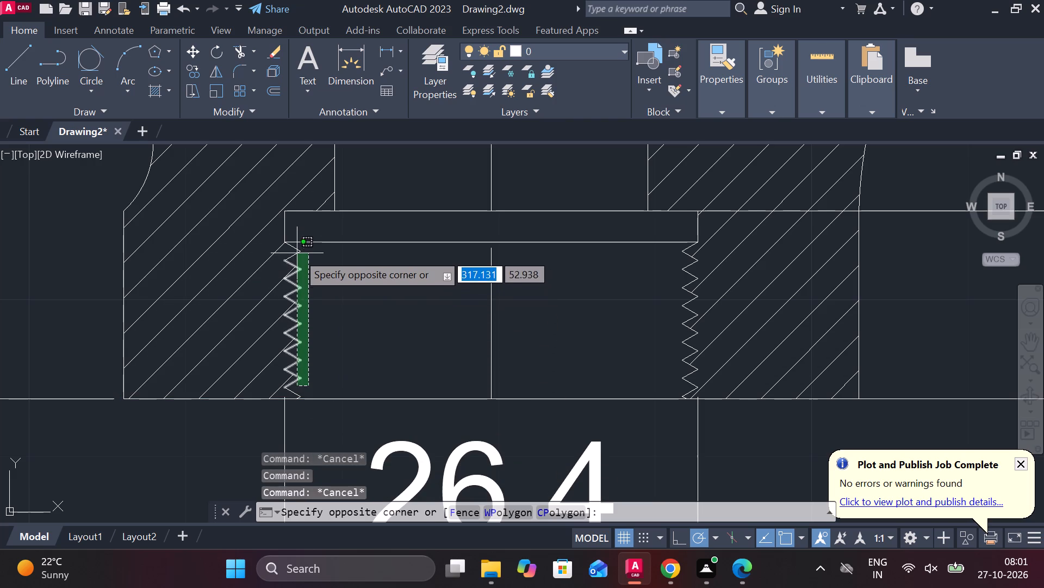
pyautogui.click(297, 251)
pyautogui.write('CO')
pyautogui.press('Return')
pyautogui.click(357, 329)
pyautogui.scroll(-2, 357, 329)
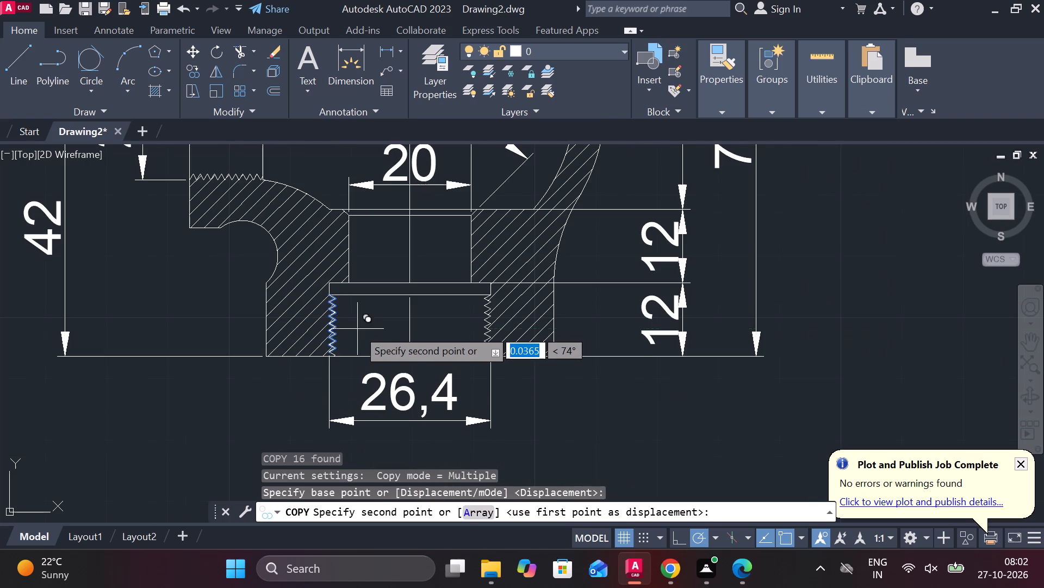
pyautogui.moveTo(717, 295); pyautogui.dragTo(411, 459, button='middle')
pyautogui.scroll(-1, 768, 269)
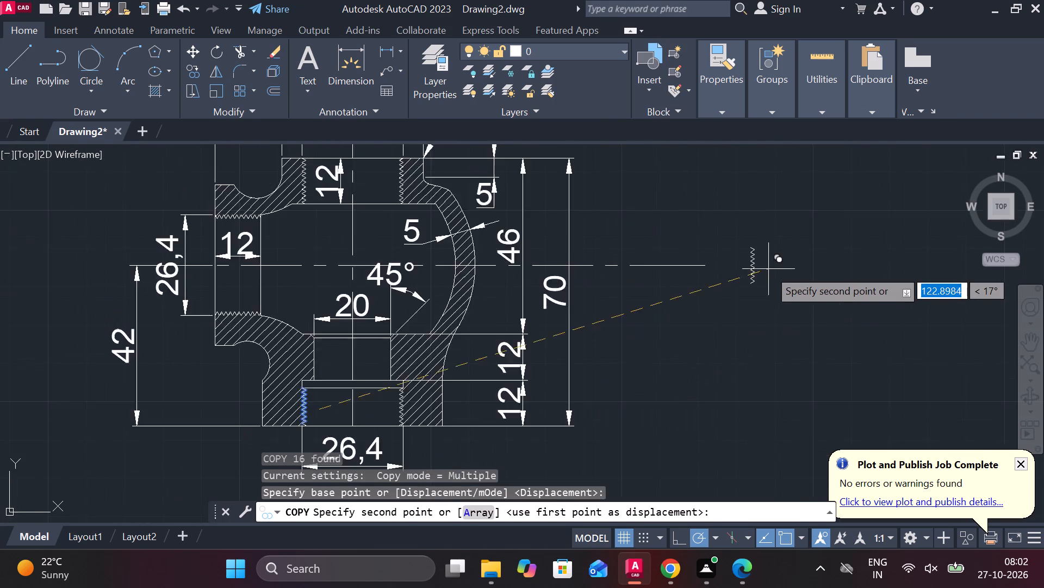
pyautogui.scroll(-1, 768, 269)
pyautogui.moveTo(868, 294); pyautogui.dragTo(592, 372, button='middle')
pyautogui.scroll(3, 736, 255)
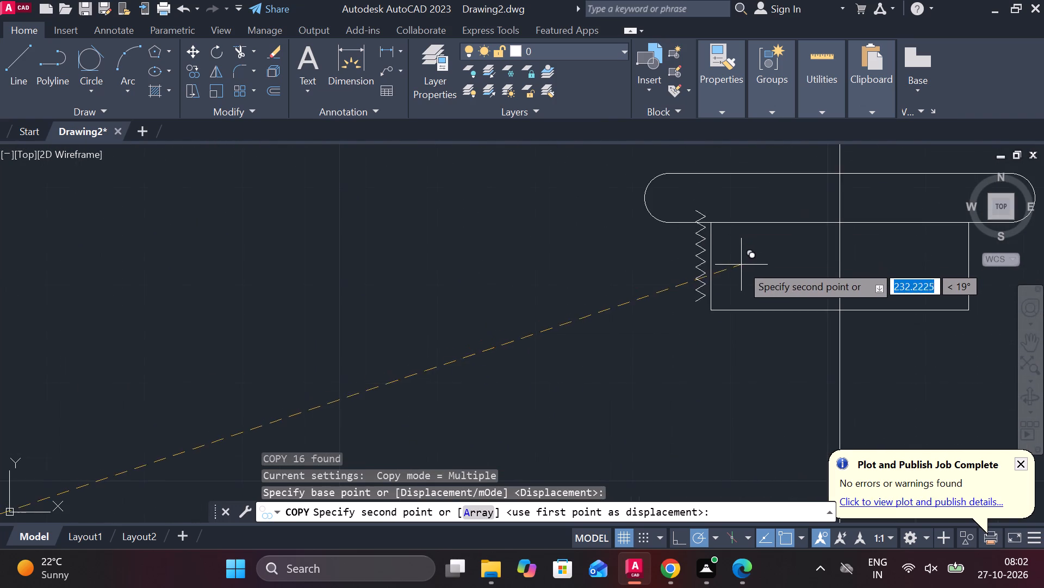
pyautogui.scroll(3, 741, 265)
pyautogui.scroll(-1, 758, 317)
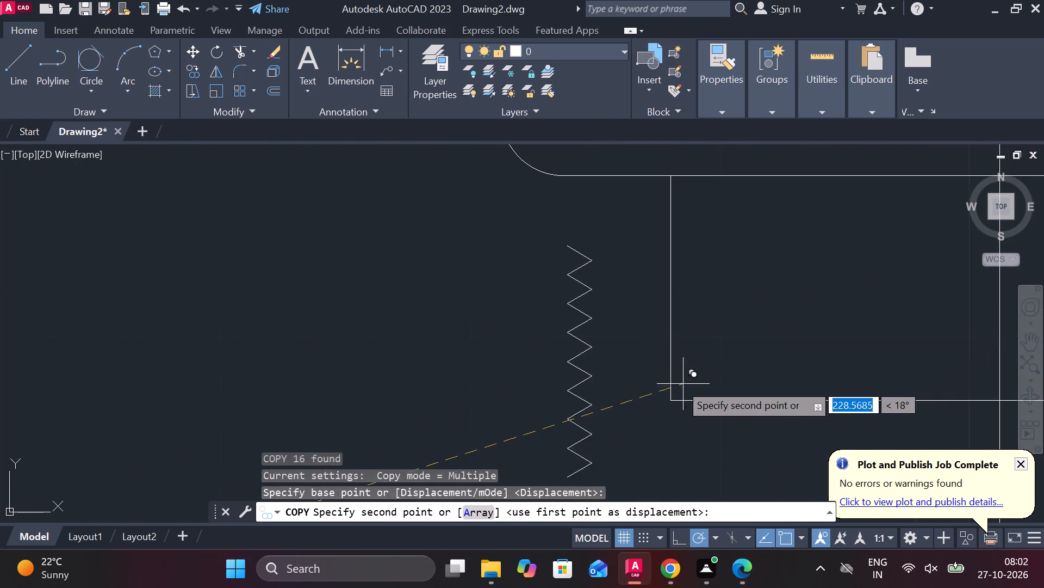
pyautogui.click(674, 376)
pyautogui.press('Escape')
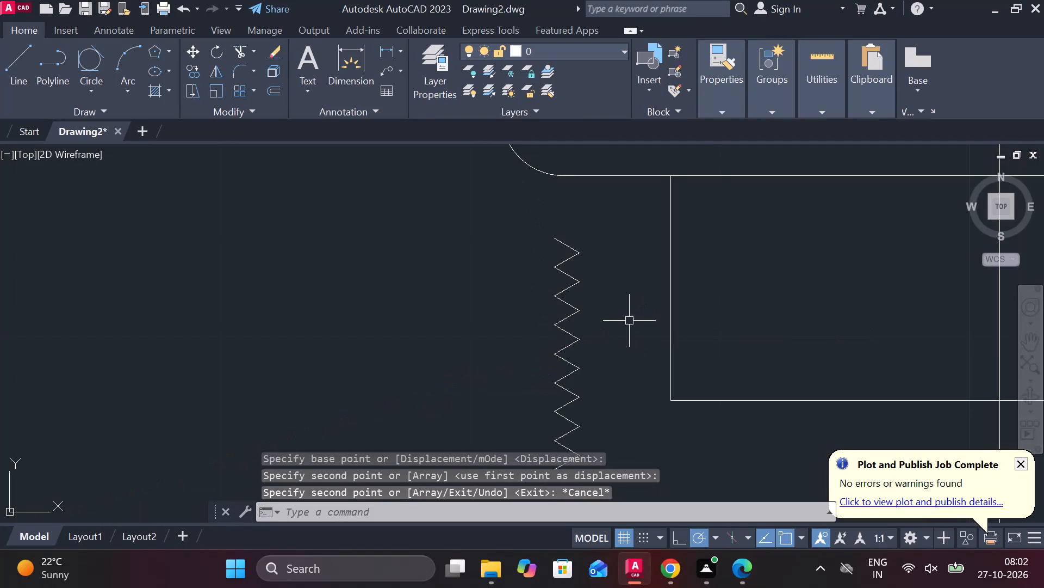
# Move the copied zigzag thread so its top end meets the lower rectangle's top-left corner, under the rounded bar.
pyautogui.moveTo(627, 321); pyautogui.dragTo(621, 234, button='middle')
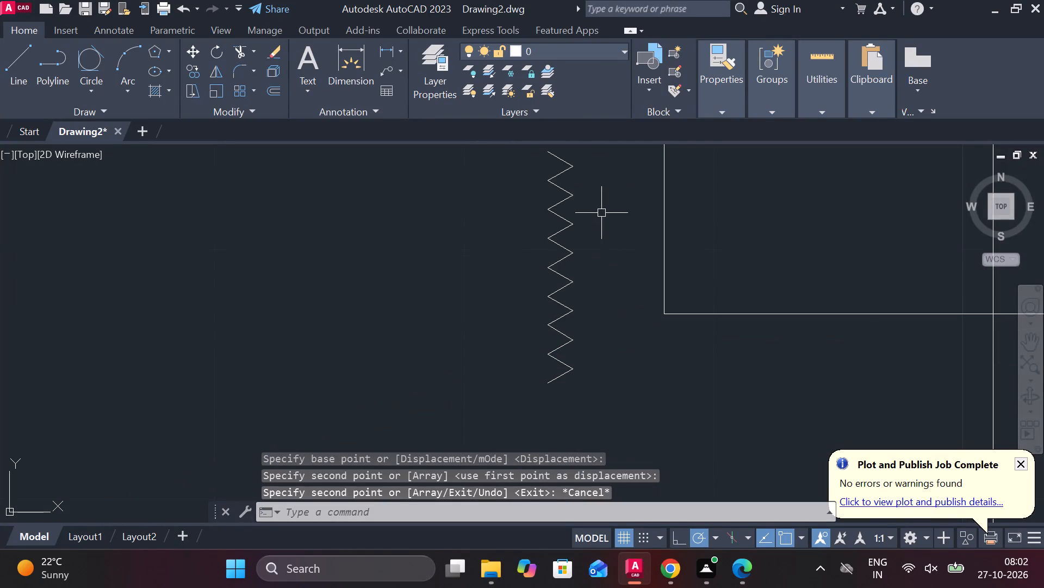
pyautogui.moveTo(538, 199); pyautogui.dragTo(538, 206, button='middle')
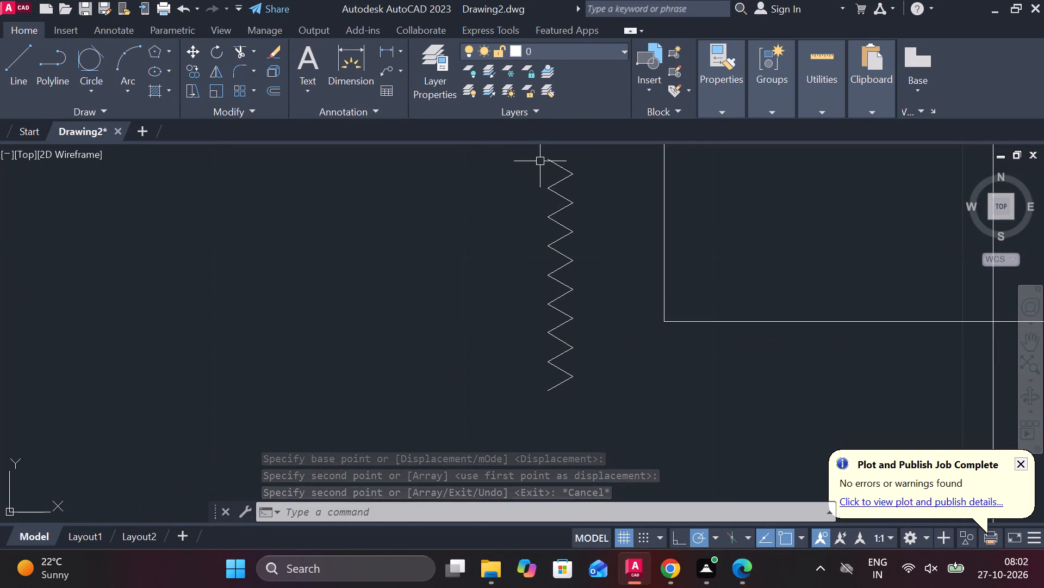
pyautogui.click(537, 155)
pyautogui.click(599, 423)
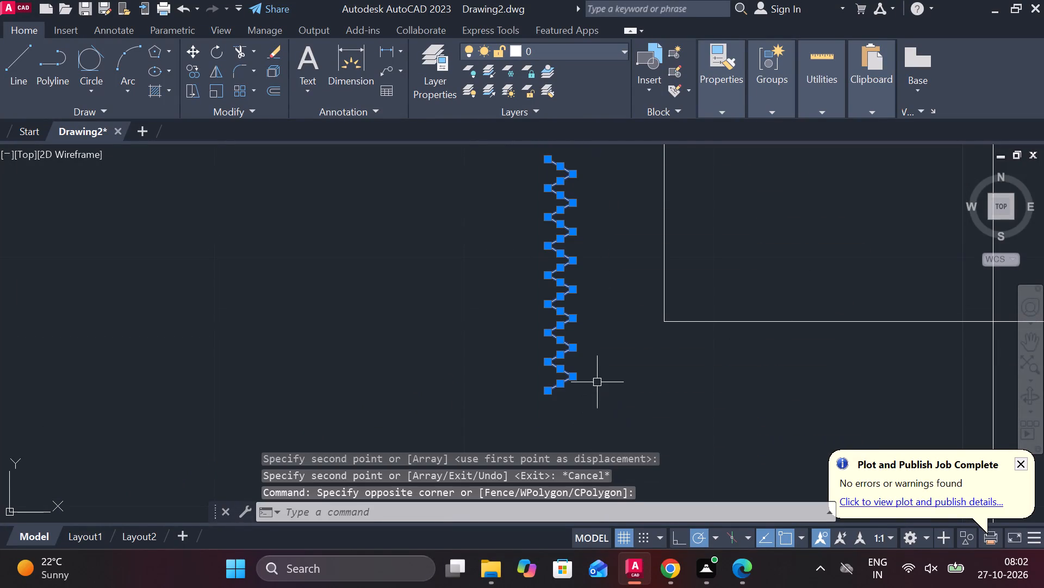
pyautogui.press('m')
pyautogui.press('Return')
pyautogui.moveTo(579, 292); pyautogui.dragTo(600, 419, button='middle')
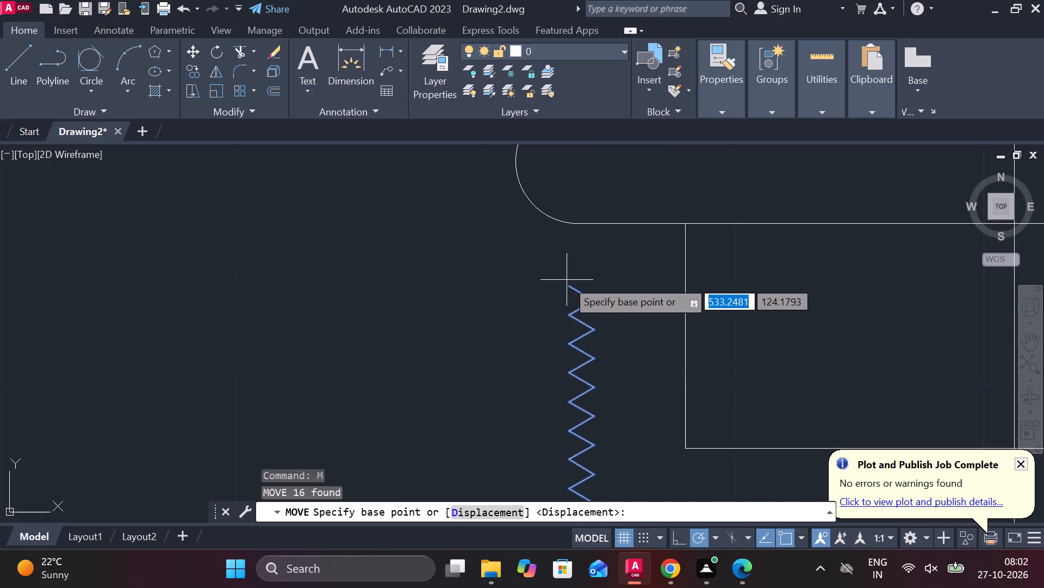
pyautogui.click(567, 280)
pyautogui.click(690, 226)
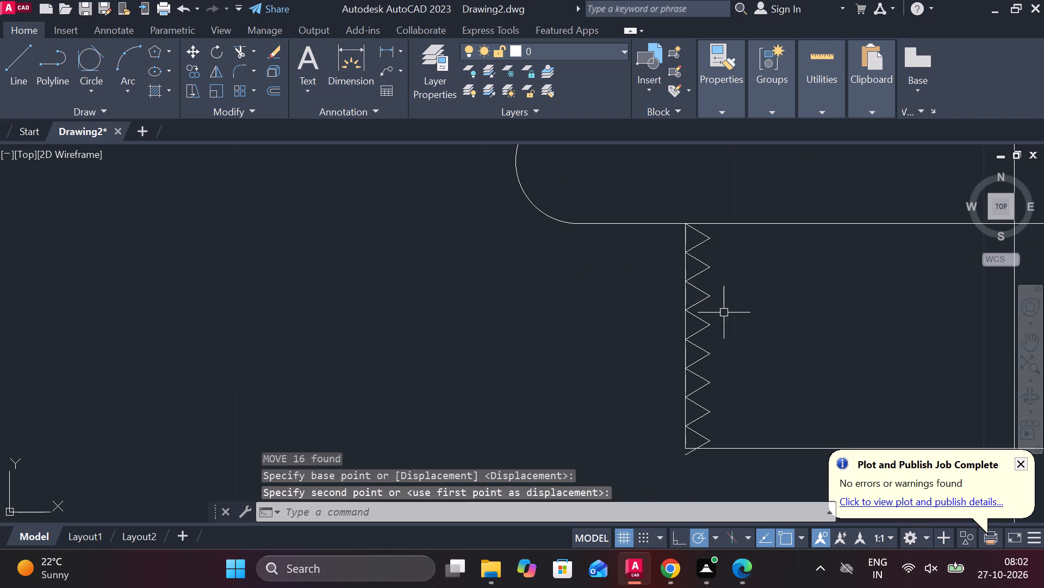
# Trim the end of the copied zigzag thread that overhangs the lower rectangle's bottom edge.
pyautogui.moveTo(734, 359); pyautogui.dragTo(704, 339, button='middle')
pyautogui.scroll(2, 682, 449)
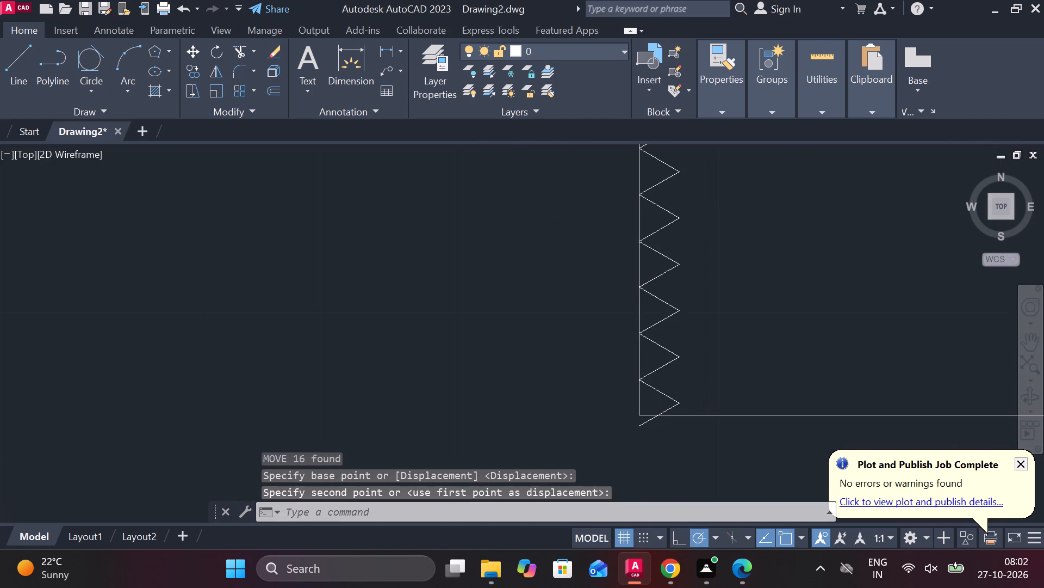
pyautogui.press('Escape')
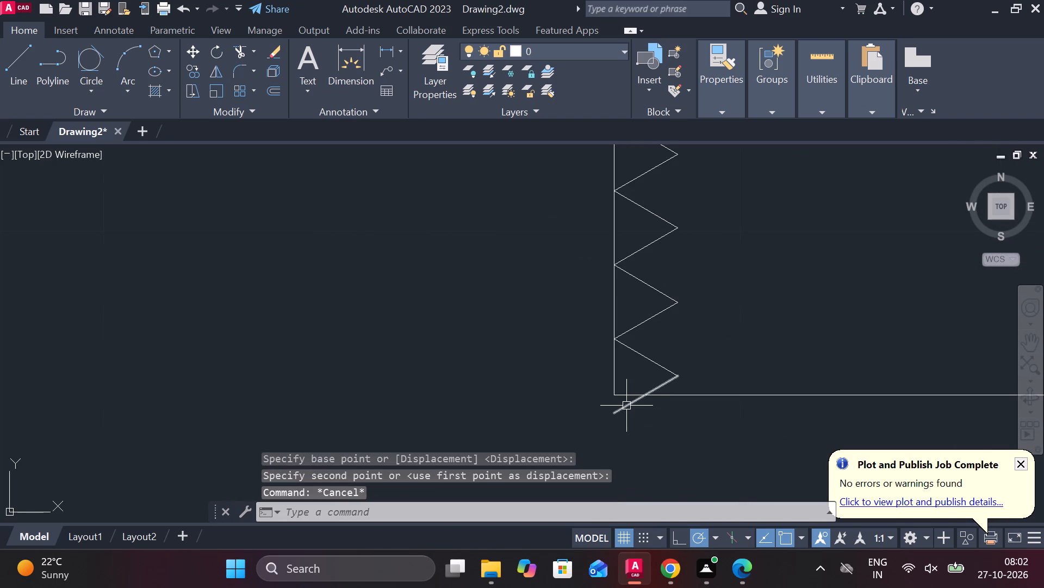
pyautogui.click(626, 405)
pyautogui.press('Escape')
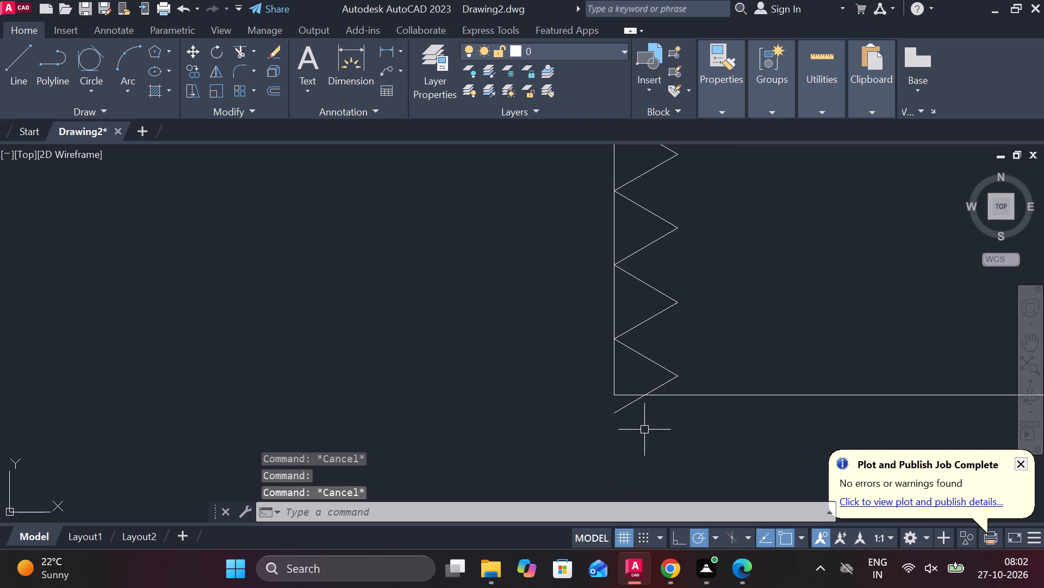
pyautogui.write('TR')
pyautogui.press('space')
pyautogui.click(628, 401)
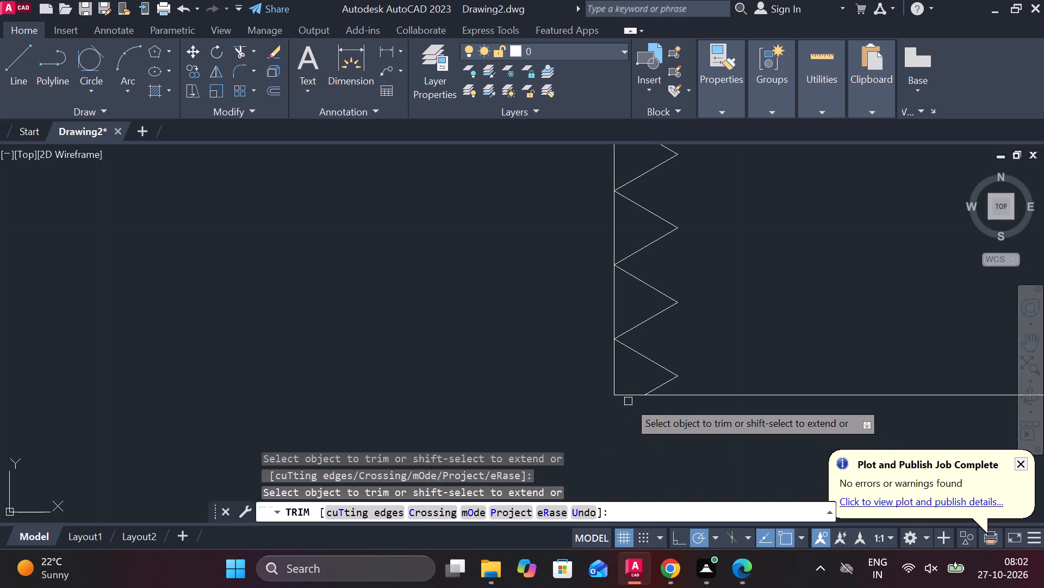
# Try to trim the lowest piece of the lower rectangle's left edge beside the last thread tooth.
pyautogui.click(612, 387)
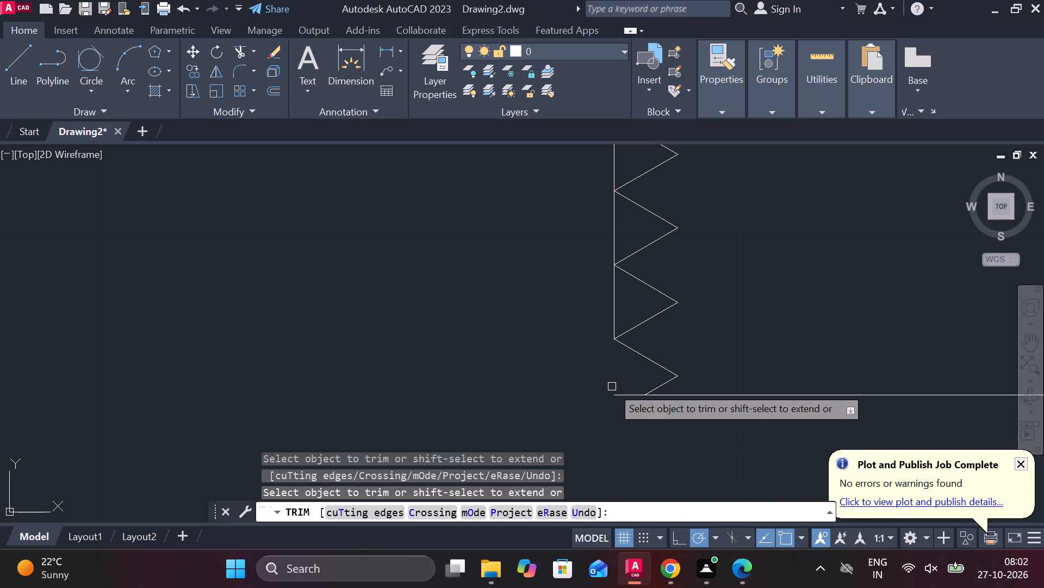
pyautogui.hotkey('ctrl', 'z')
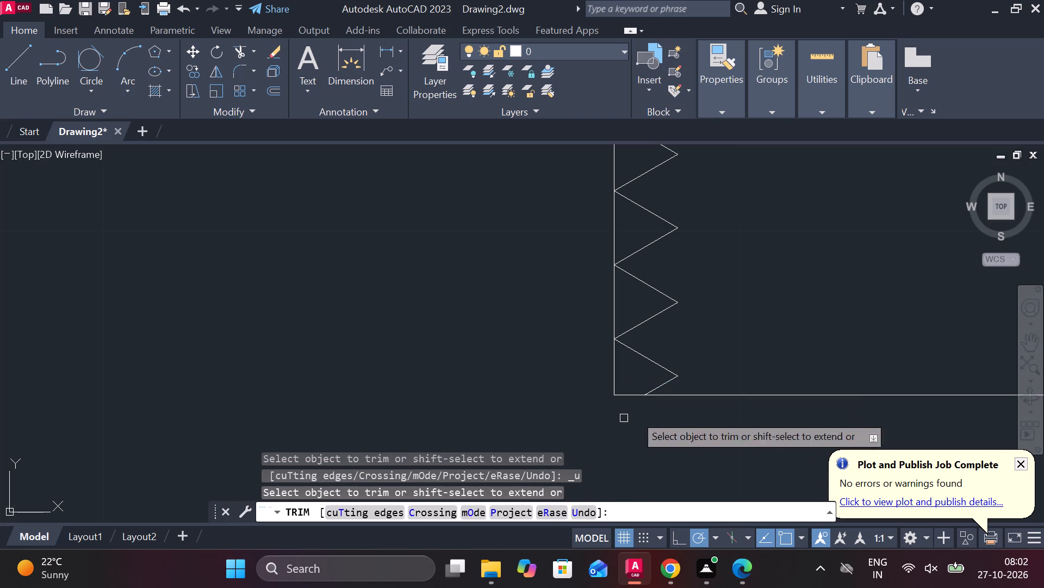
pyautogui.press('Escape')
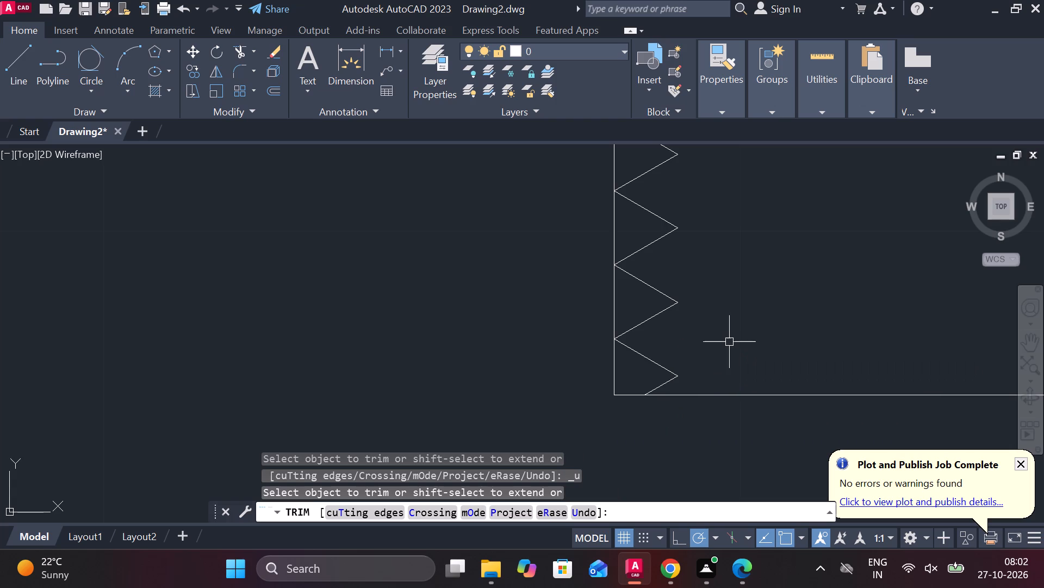
# Trim a one-tooth piece from the rectangle's left edge near its bottom and erase the edge portion above it.
pyautogui.scroll(-3, 729, 342)
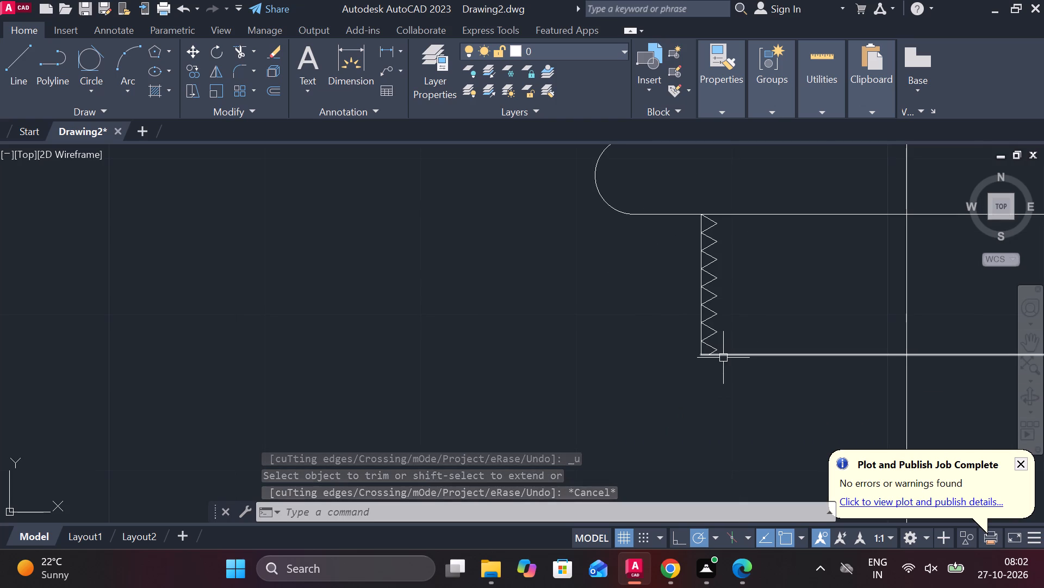
pyautogui.scroll(-2, 723, 358)
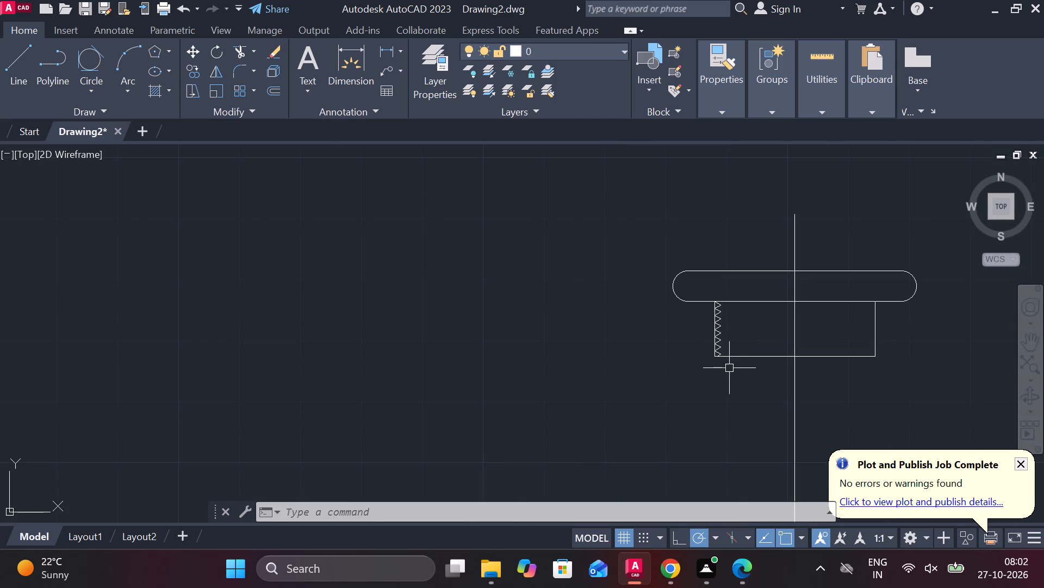
pyautogui.moveTo(729, 368); pyautogui.dragTo(598, 395, button='middle')
pyautogui.scroll(3, 589, 412)
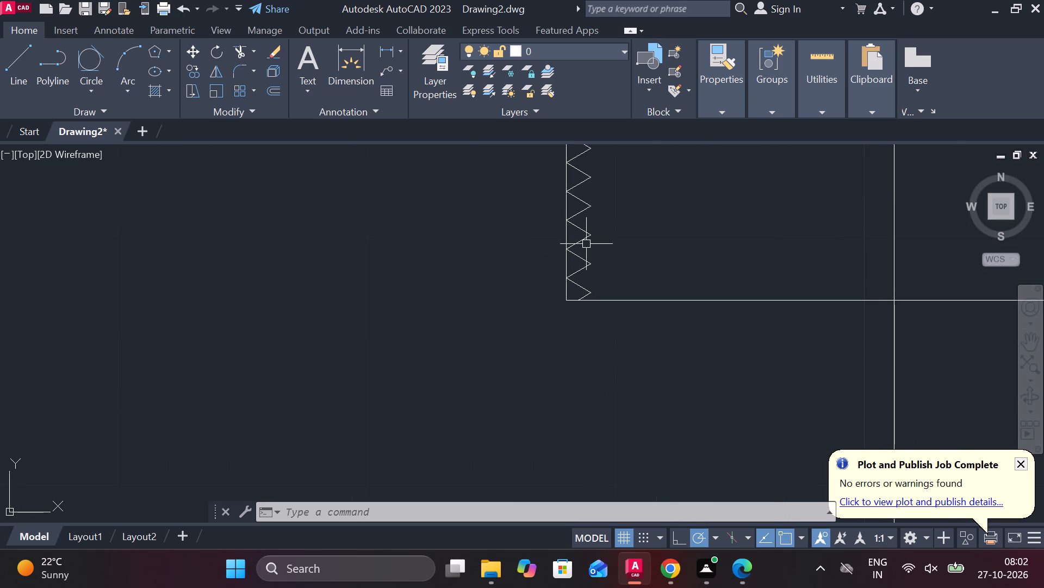
pyautogui.write('TR')
pyautogui.press('space')
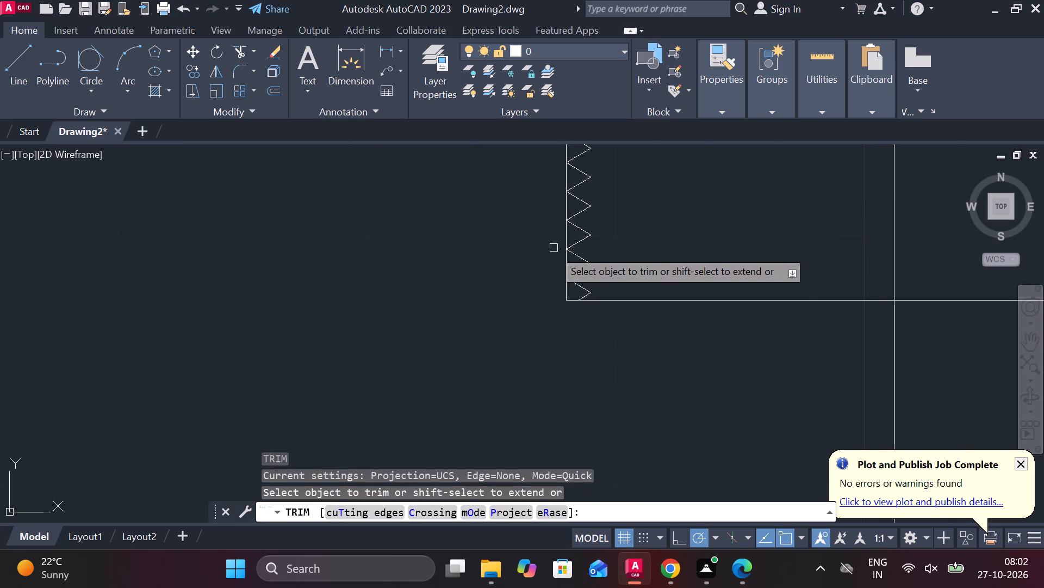
pyautogui.click(564, 262)
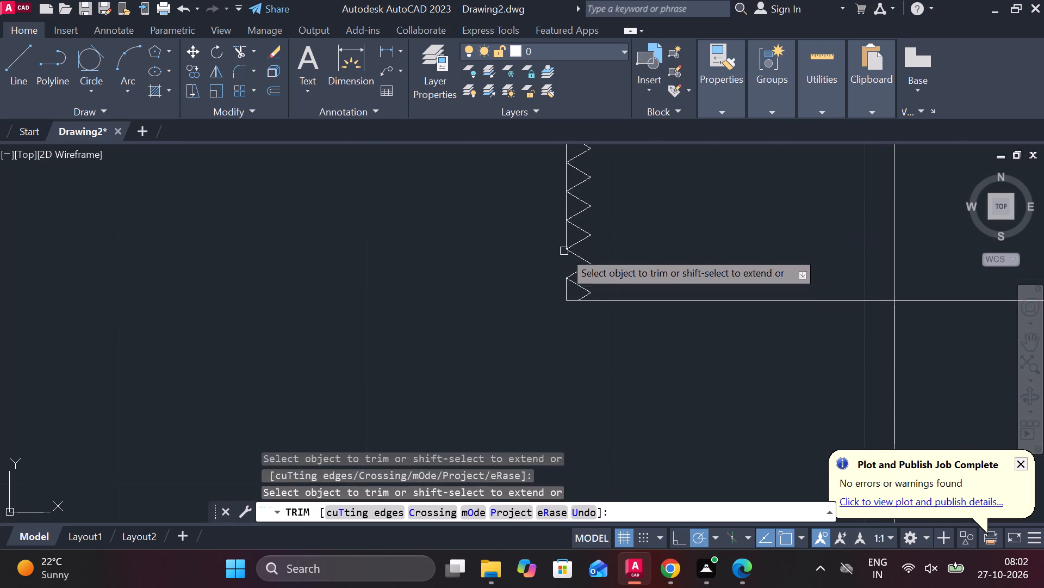
pyautogui.press('Escape')
pyautogui.click(564, 238)
pyautogui.write('E')
pyautogui.press('space')
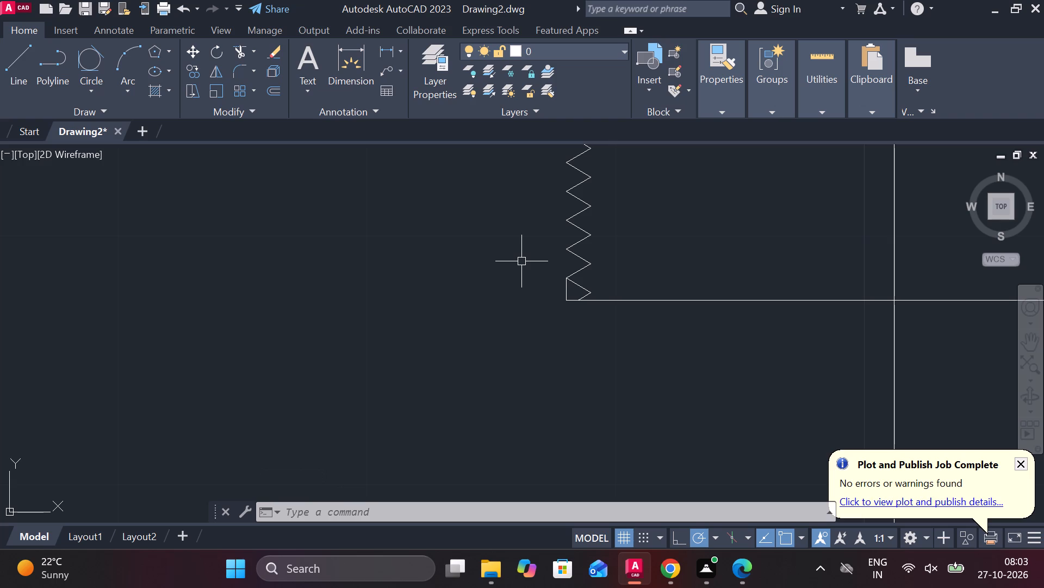
# Draw a line from the lower rectangle's bottom-left corner to the inner tip of the lowest thread tooth.
pyautogui.scroll(-1, 418, 305)
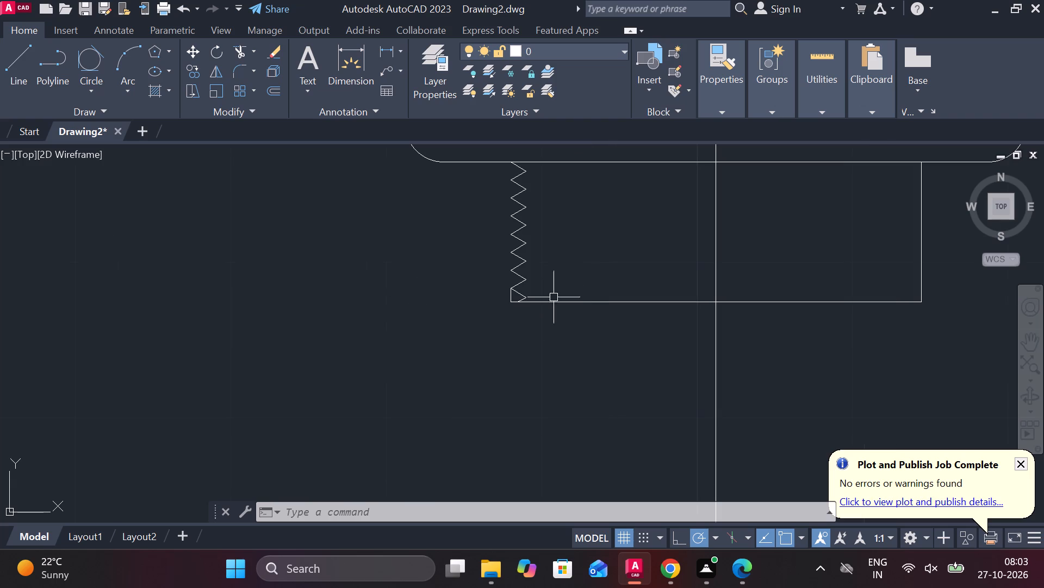
pyautogui.scroll(3, 513, 307)
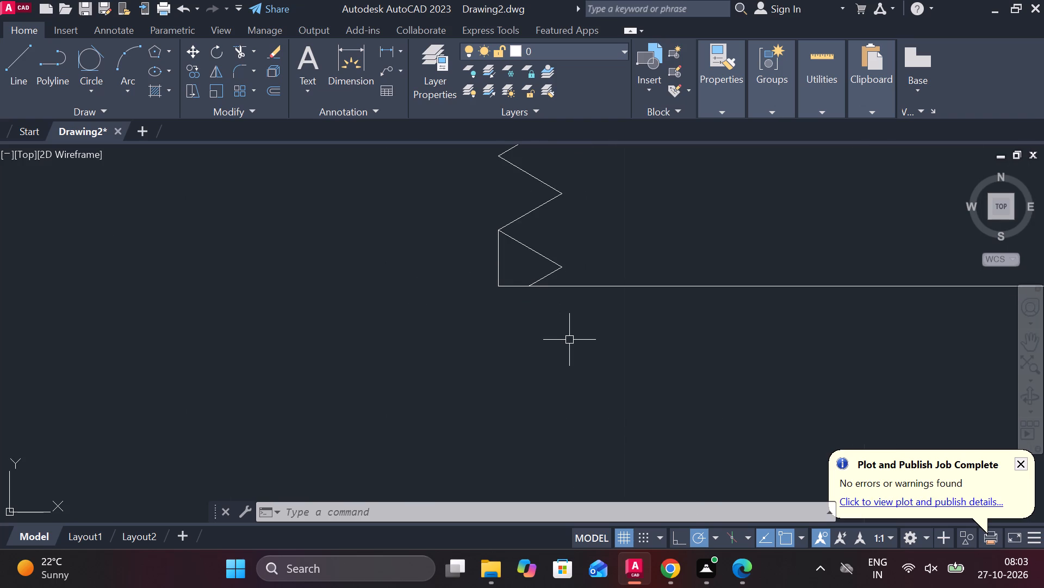
pyautogui.press('`')
pyautogui.press('Escape')
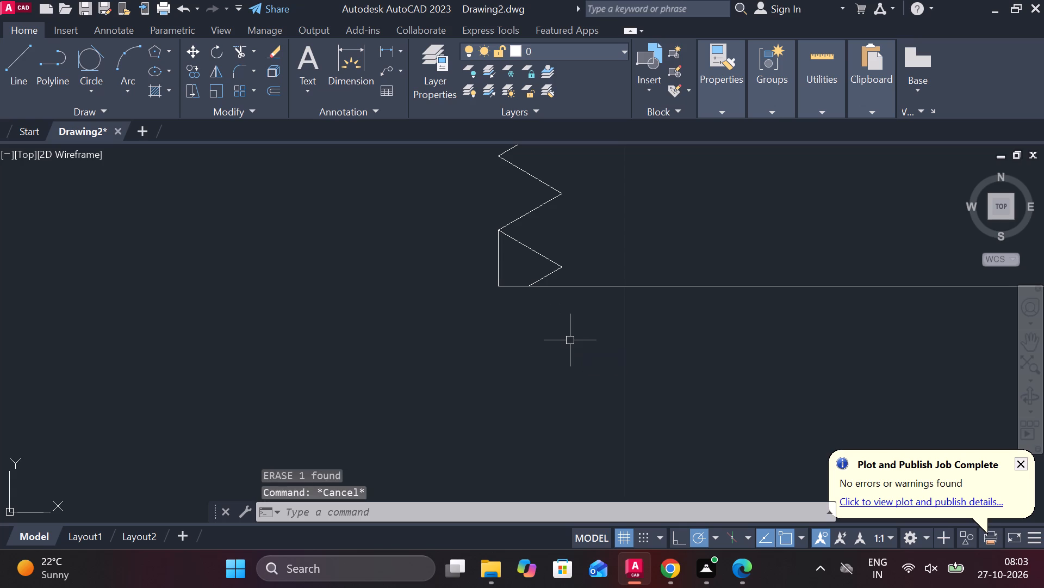
pyautogui.press('l')
pyautogui.press('Return')
pyautogui.click(504, 285)
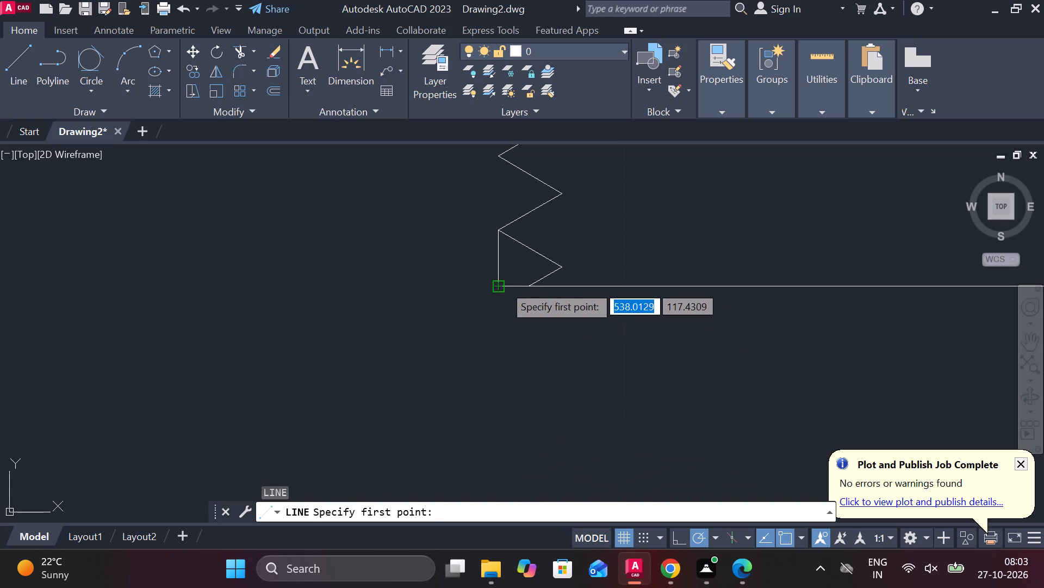
pyautogui.click(563, 267)
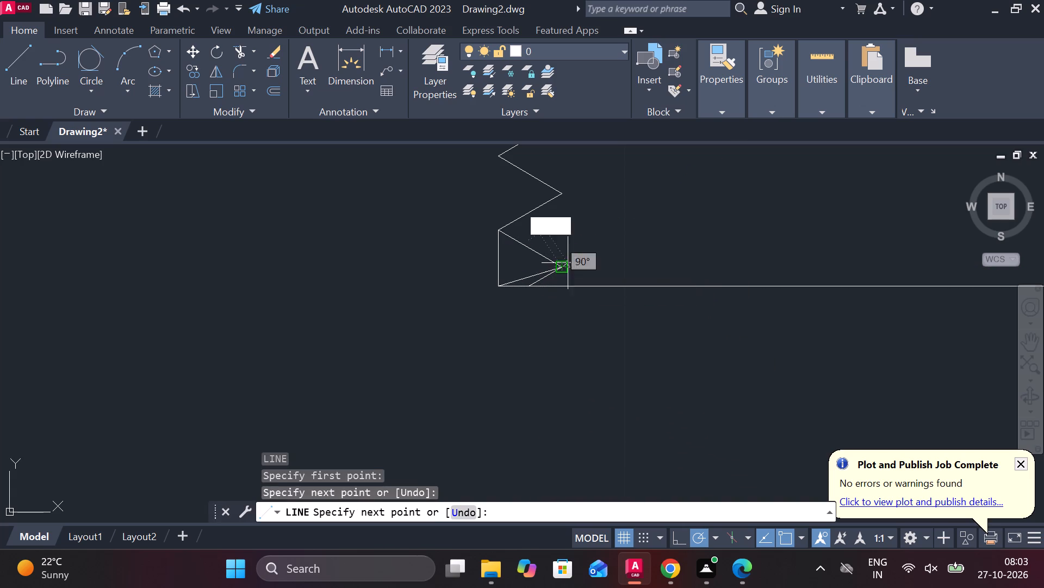
pyautogui.press('Escape')
# Trim away the remaining stub of the left edge and the shortened original segment of the lowest thread tooth.
pyautogui.write('TR')
pyautogui.press('space')
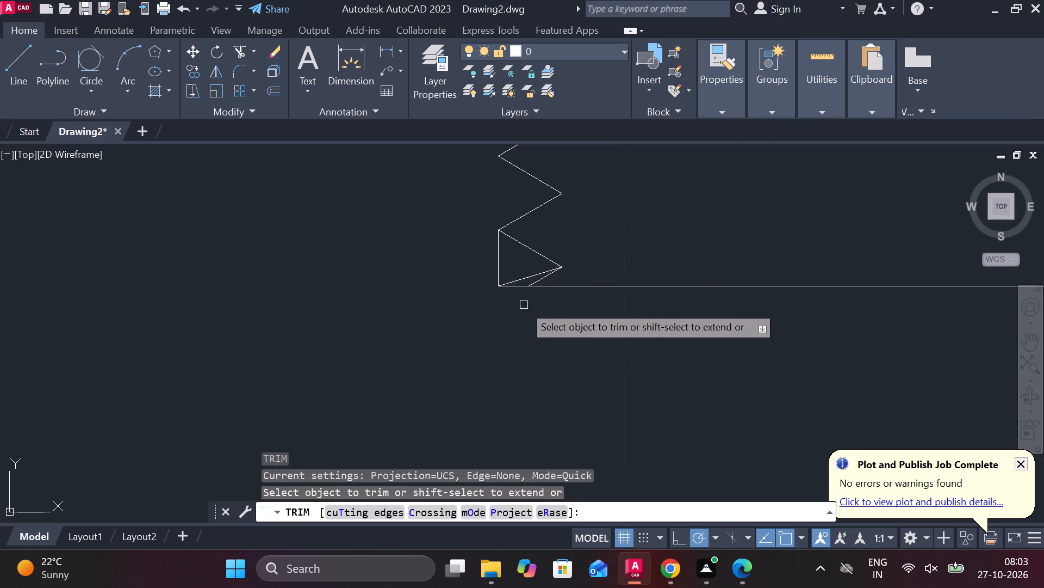
pyautogui.click(499, 252)
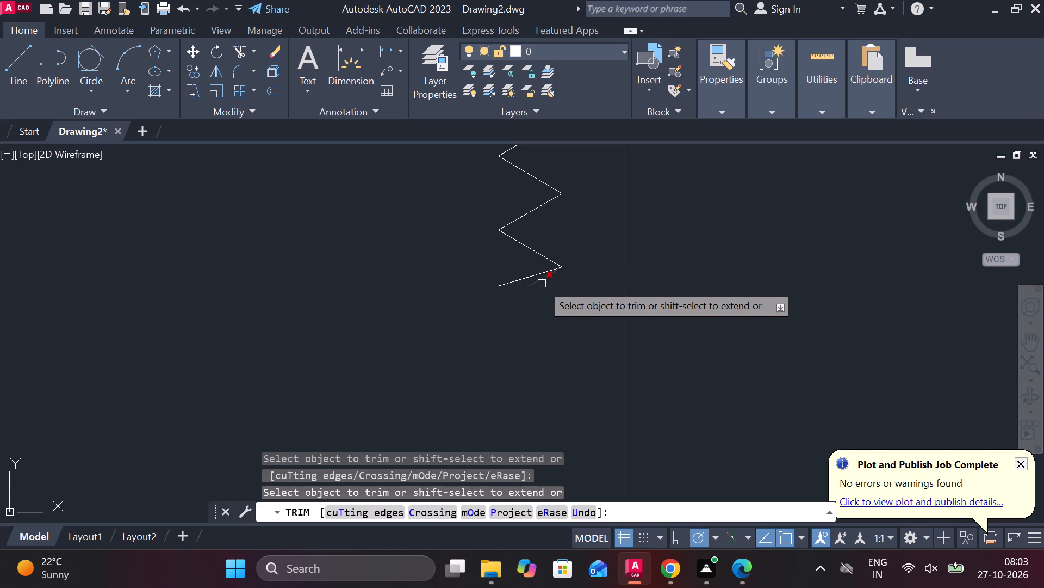
pyautogui.click(539, 281)
pyautogui.scroll(-3, 585, 282)
pyautogui.scroll(-2, 594, 325)
pyautogui.moveTo(594, 325); pyautogui.dragTo(587, 328, button='middle')
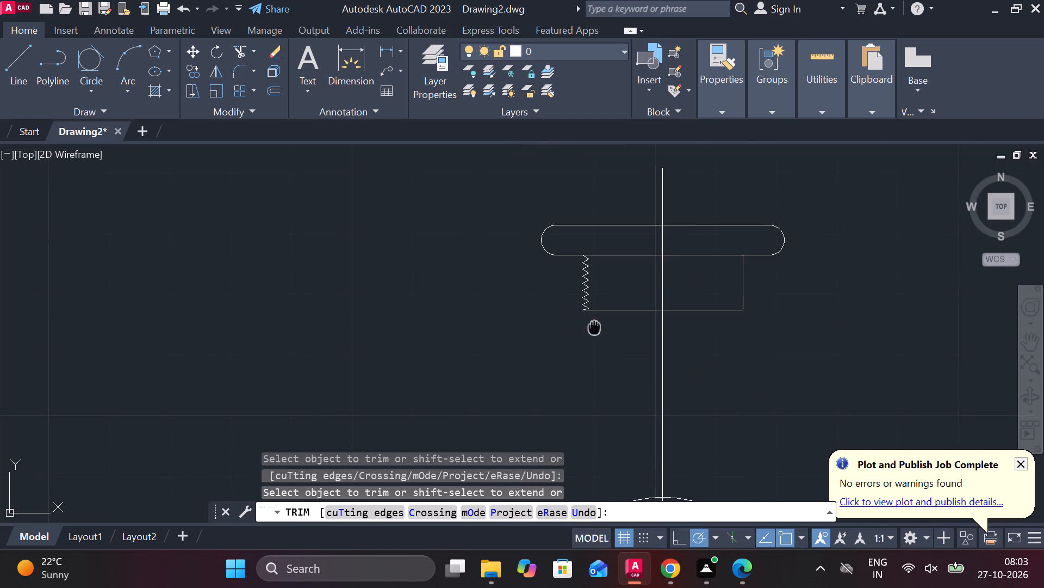
pyautogui.moveTo(587, 328); pyautogui.dragTo(512, 354, button='middle')
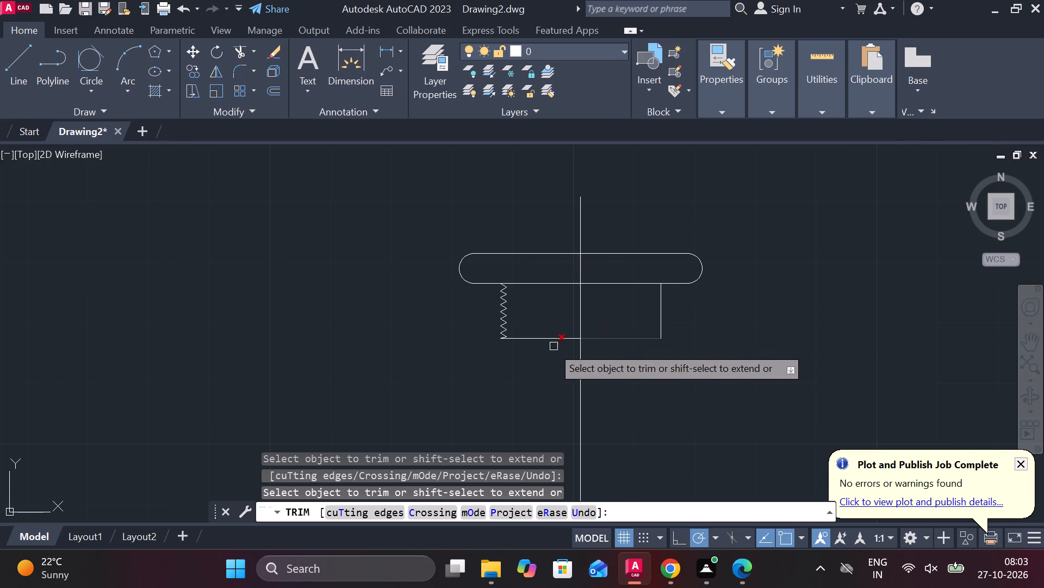
pyautogui.scroll(2, 506, 322)
pyautogui.press('Escape')
# Select the zigzag thread with the rectangle's bottom edge and shift them slightly toward the centreline.
pyautogui.moveTo(491, 388); pyautogui.dragTo(490, 356)
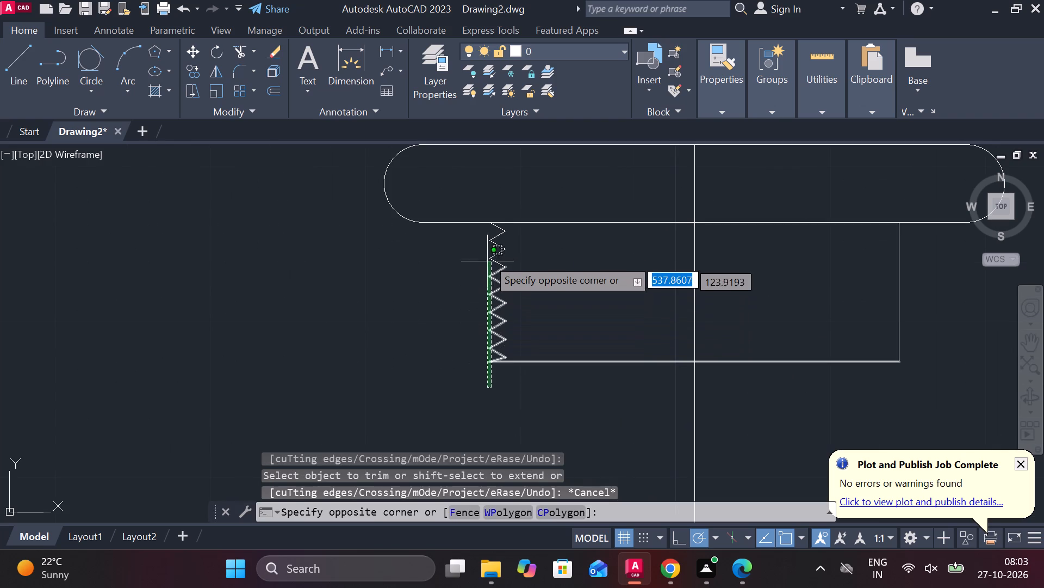
pyautogui.click(504, 229)
pyautogui.moveTo(521, 402); pyautogui.dragTo(513, 372)
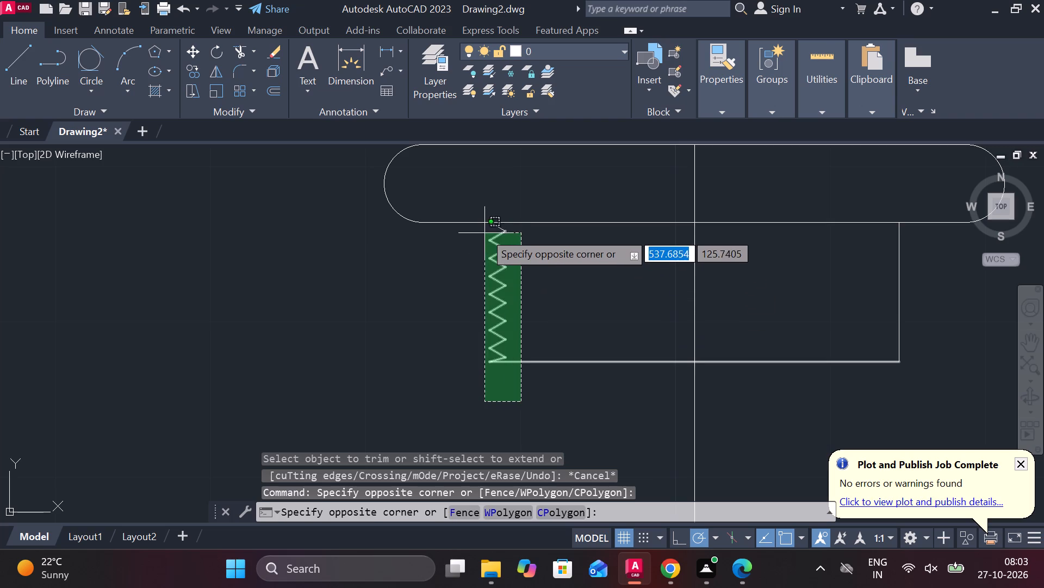
pyautogui.click(484, 224)
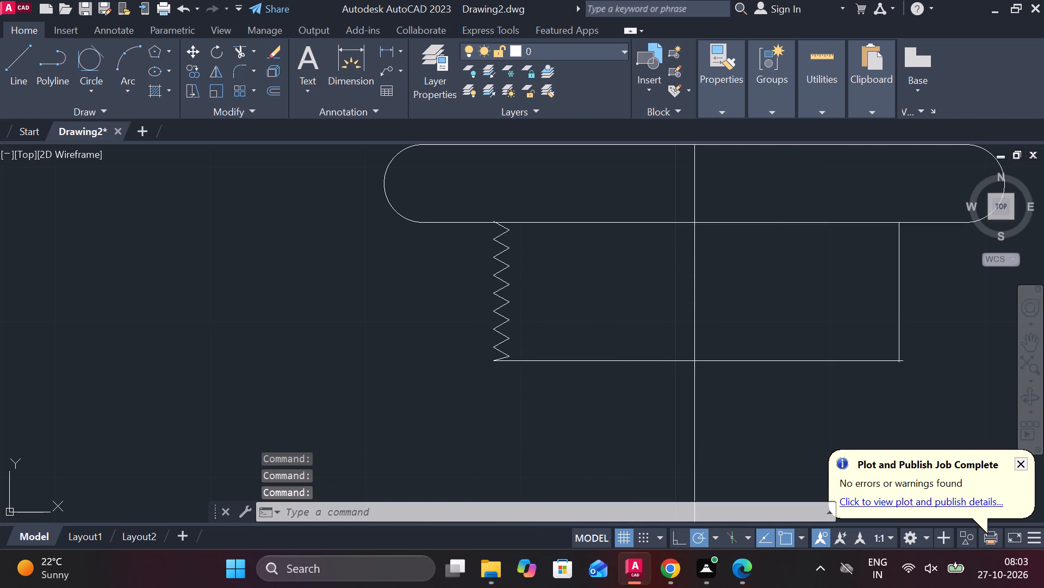
# Trim the zigzag thread's top tip where it protrudes above the rounded bar's lower edge.
pyautogui.click(524, 351)
pyautogui.scroll(3, 481, 225)
pyautogui.press('Escape')
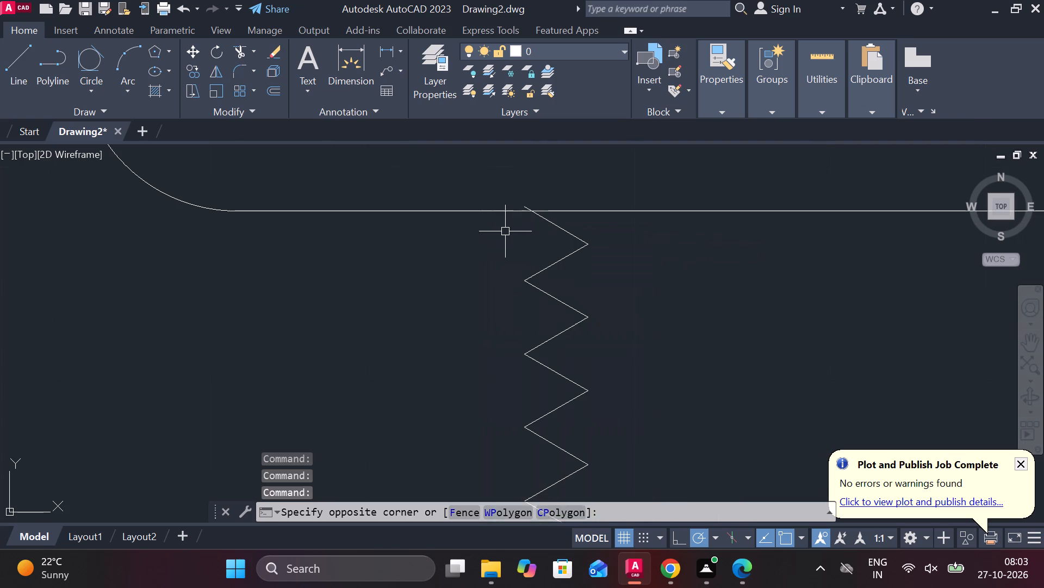
pyautogui.write('TR')
pyautogui.press('space')
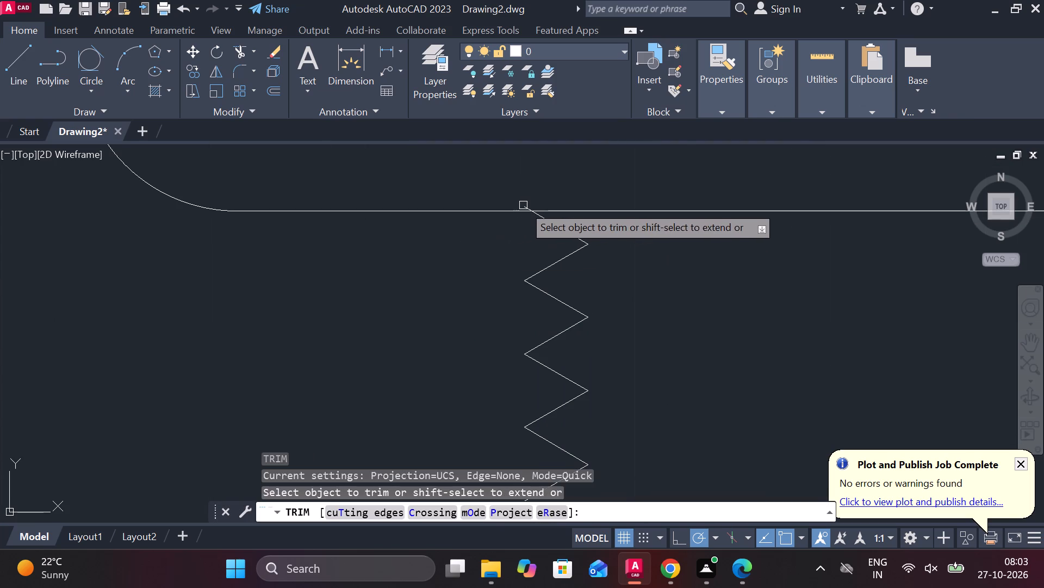
pyautogui.click(529, 205)
pyautogui.press('Escape')
pyautogui.scroll(-2, 662, 273)
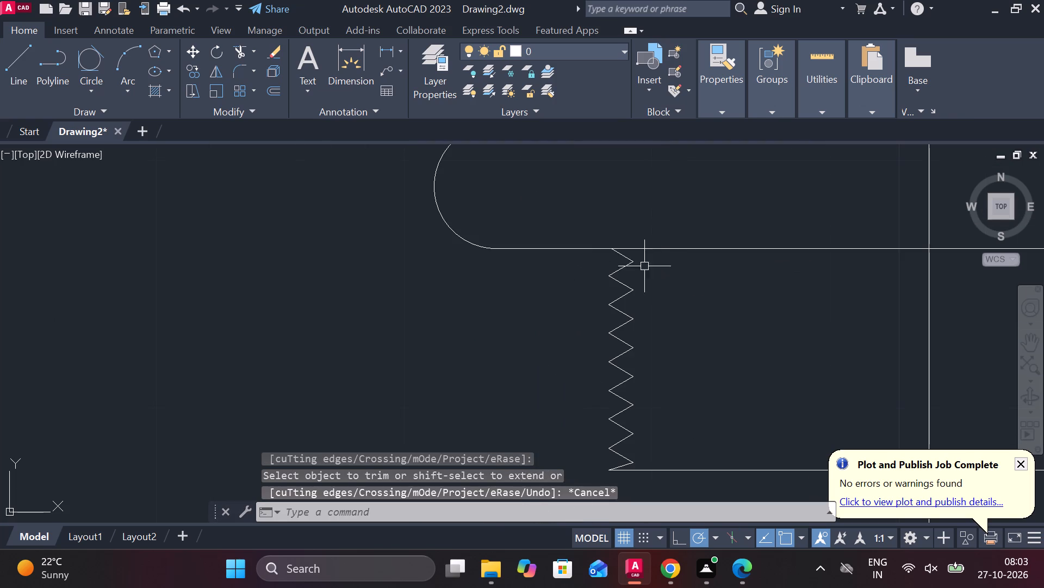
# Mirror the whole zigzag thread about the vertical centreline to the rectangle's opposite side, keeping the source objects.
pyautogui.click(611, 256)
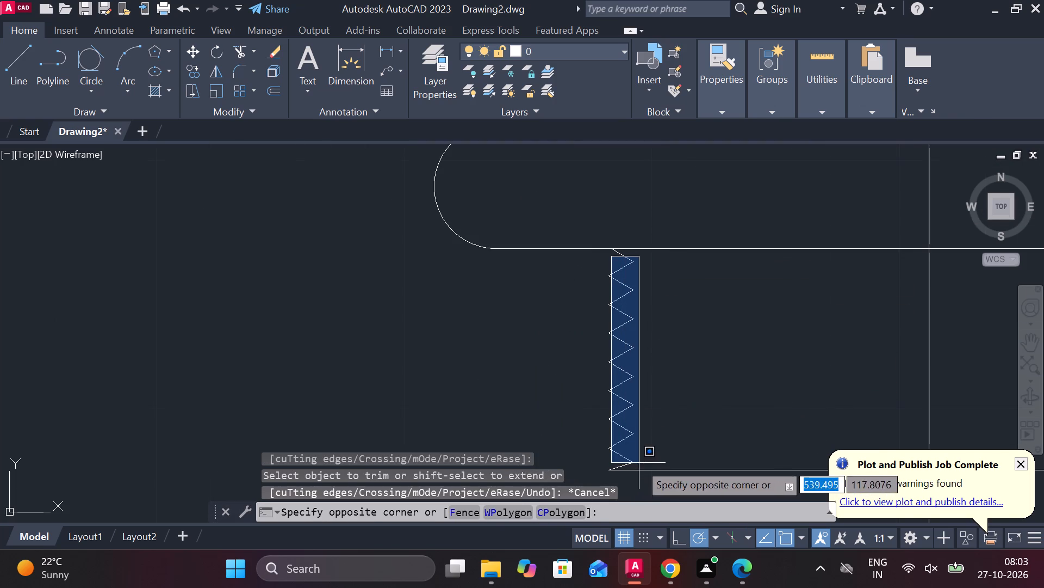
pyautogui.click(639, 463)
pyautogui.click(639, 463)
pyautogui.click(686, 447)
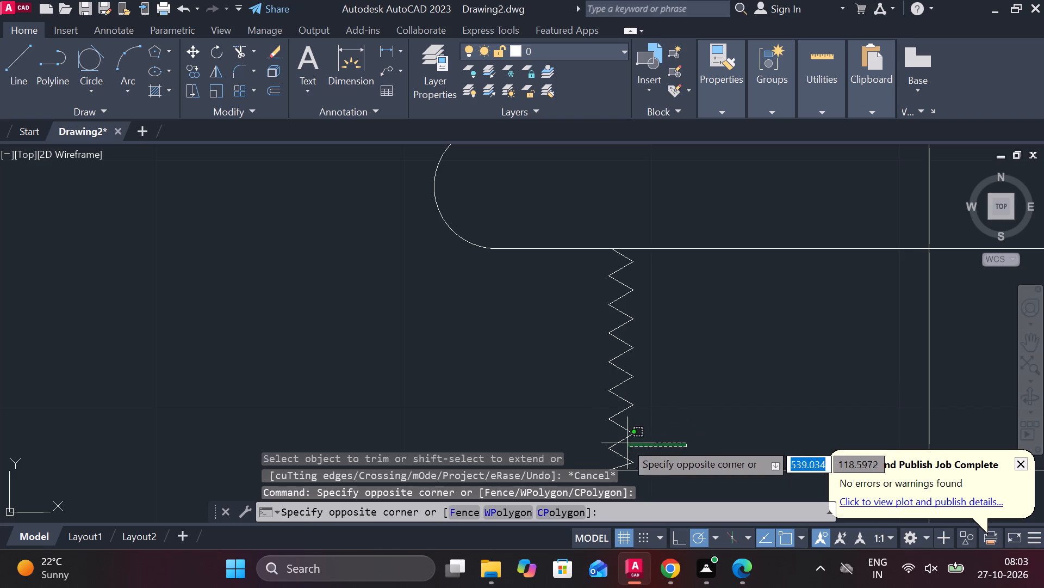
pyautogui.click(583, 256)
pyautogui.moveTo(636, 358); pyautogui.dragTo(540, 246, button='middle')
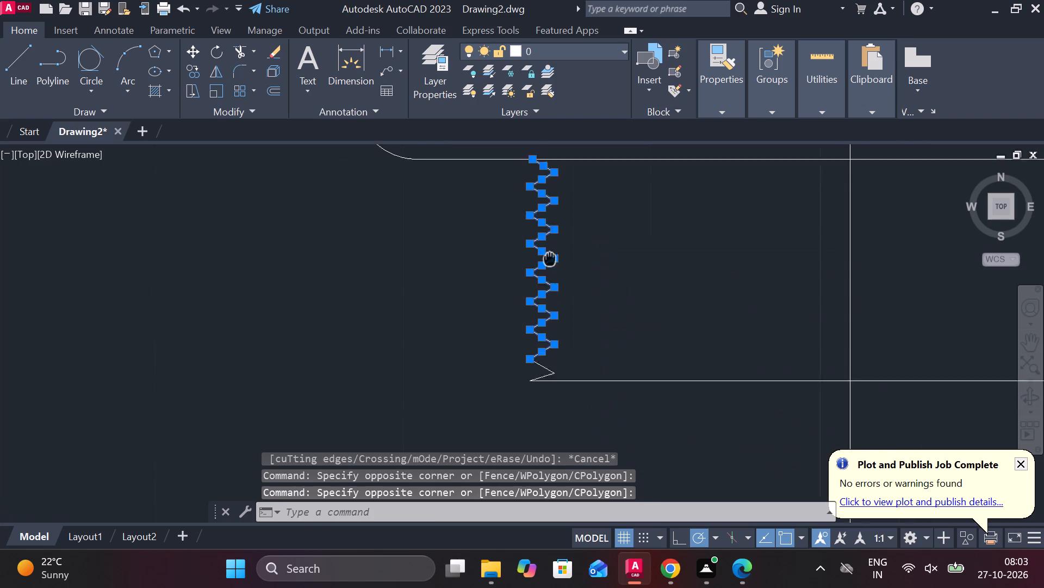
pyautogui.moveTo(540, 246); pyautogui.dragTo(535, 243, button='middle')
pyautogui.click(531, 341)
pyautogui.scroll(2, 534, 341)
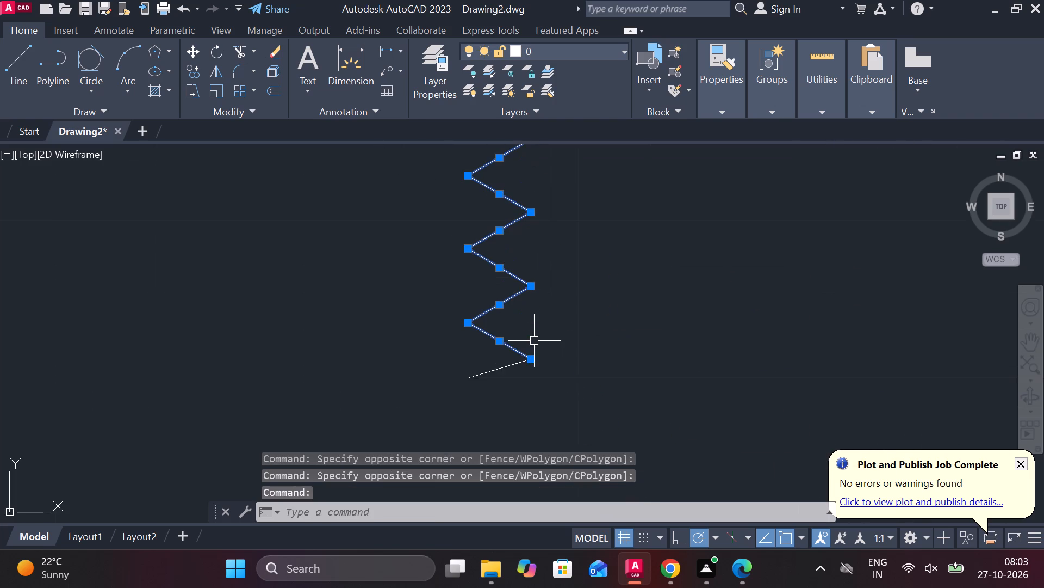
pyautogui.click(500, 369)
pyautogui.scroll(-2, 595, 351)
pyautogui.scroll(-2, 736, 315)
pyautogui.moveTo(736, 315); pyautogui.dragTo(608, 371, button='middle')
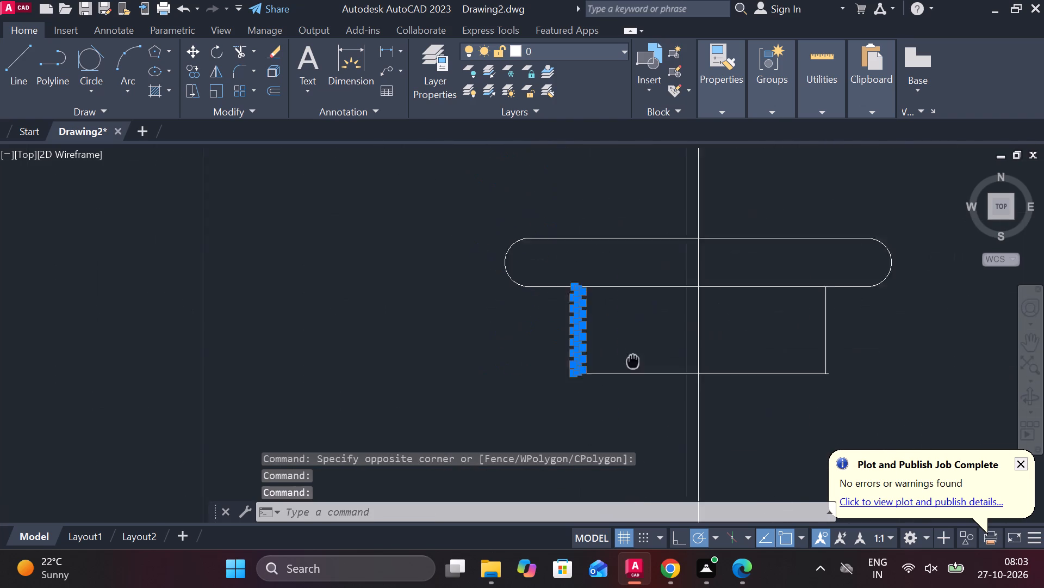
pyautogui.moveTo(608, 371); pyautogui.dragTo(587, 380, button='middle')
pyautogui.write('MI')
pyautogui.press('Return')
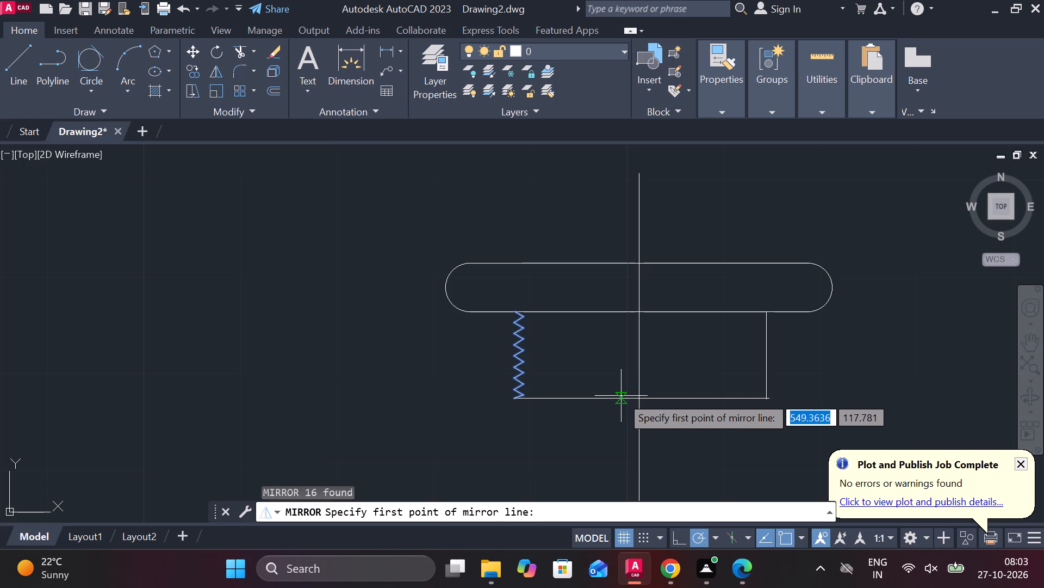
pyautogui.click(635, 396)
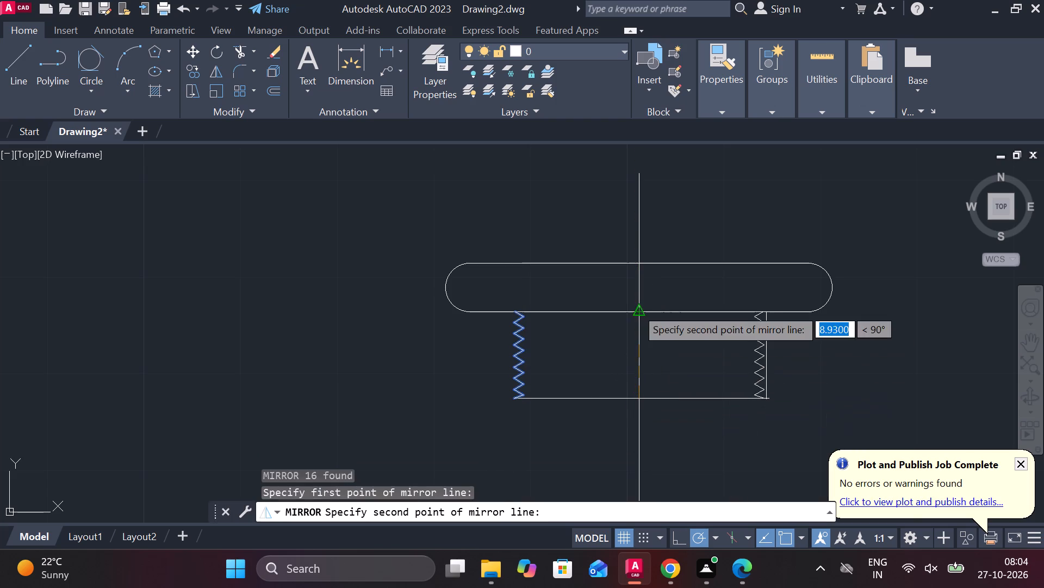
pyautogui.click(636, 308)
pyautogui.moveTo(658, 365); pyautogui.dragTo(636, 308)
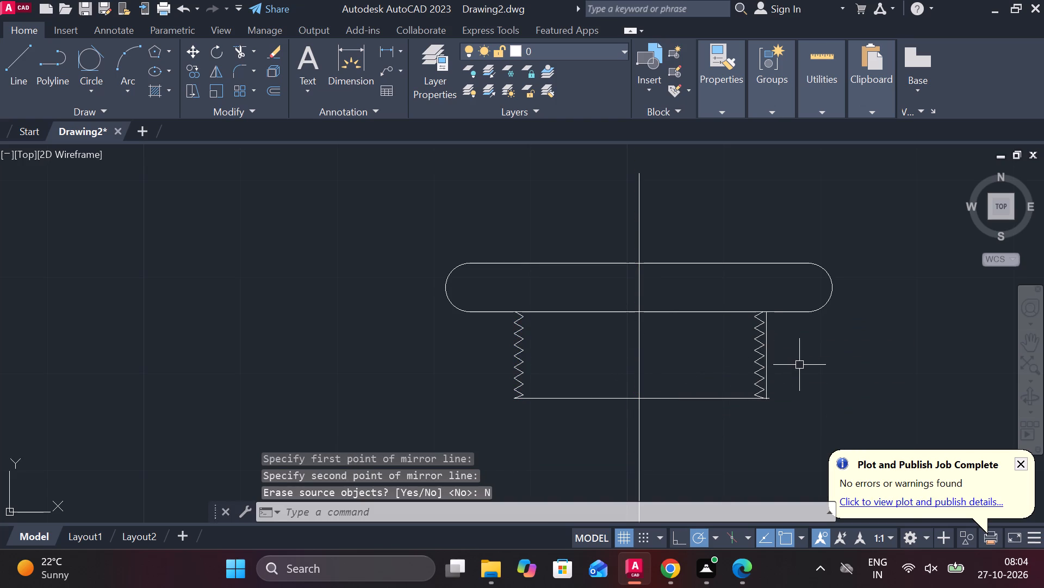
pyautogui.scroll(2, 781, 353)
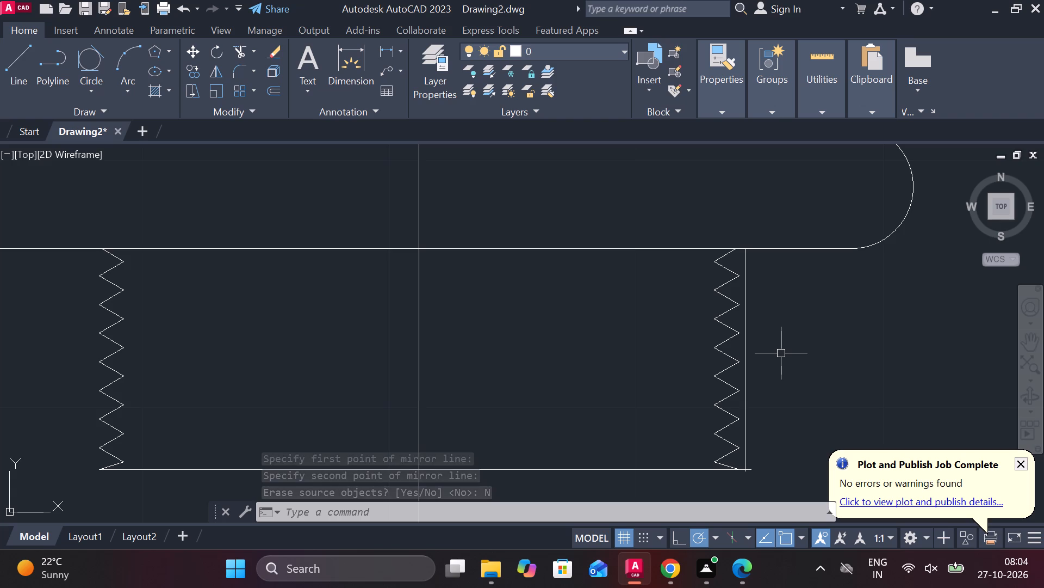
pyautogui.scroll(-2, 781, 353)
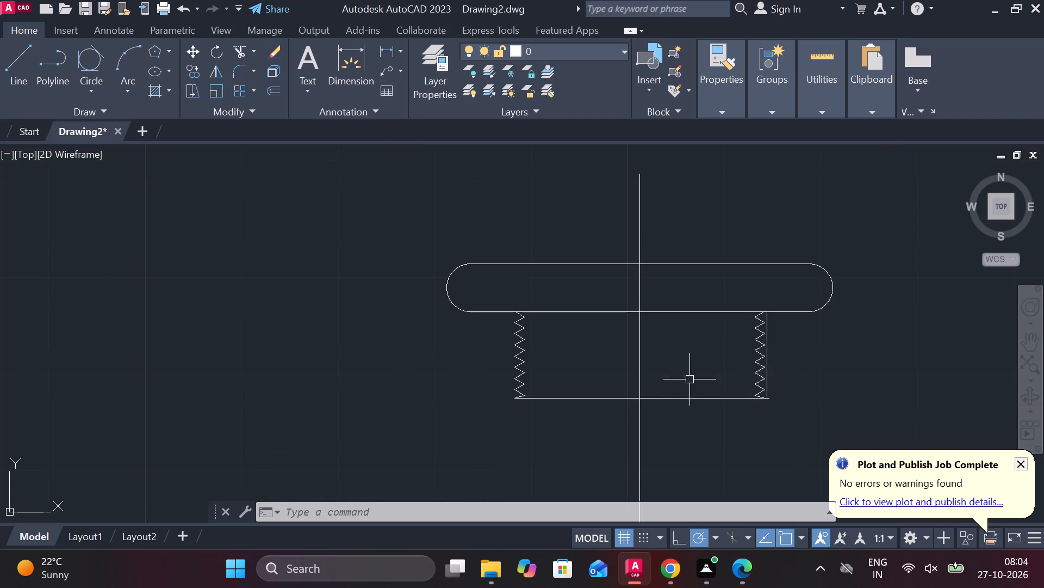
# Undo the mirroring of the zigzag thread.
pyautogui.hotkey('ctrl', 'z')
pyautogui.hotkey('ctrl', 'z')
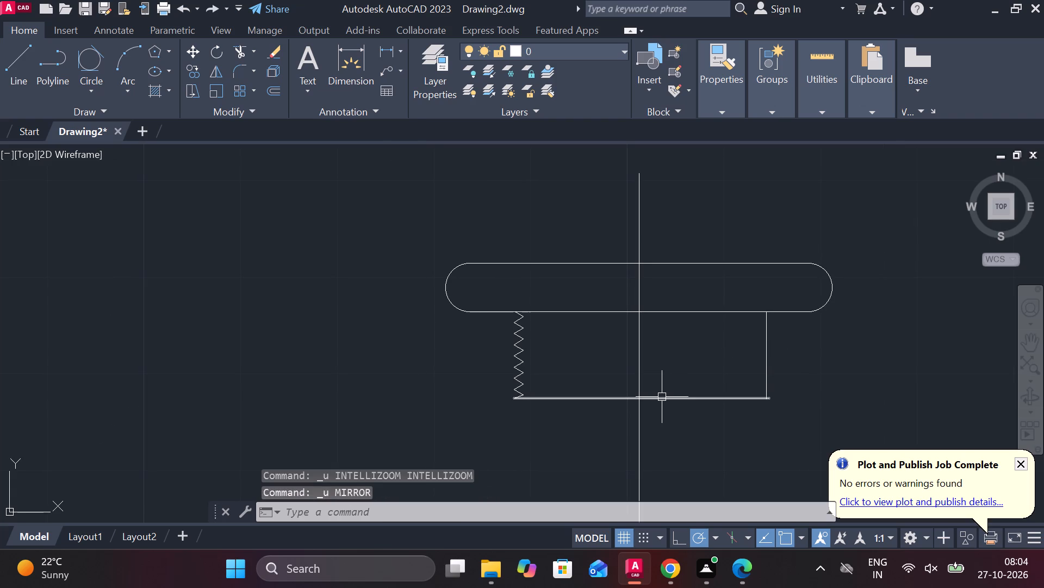
# Measure the horizontal distance from the foot of the rectangle's right edge to the thread's bottom-left tip.
pyautogui.scroll(2, 533, 389)
pyautogui.scroll(-1, 533, 389)
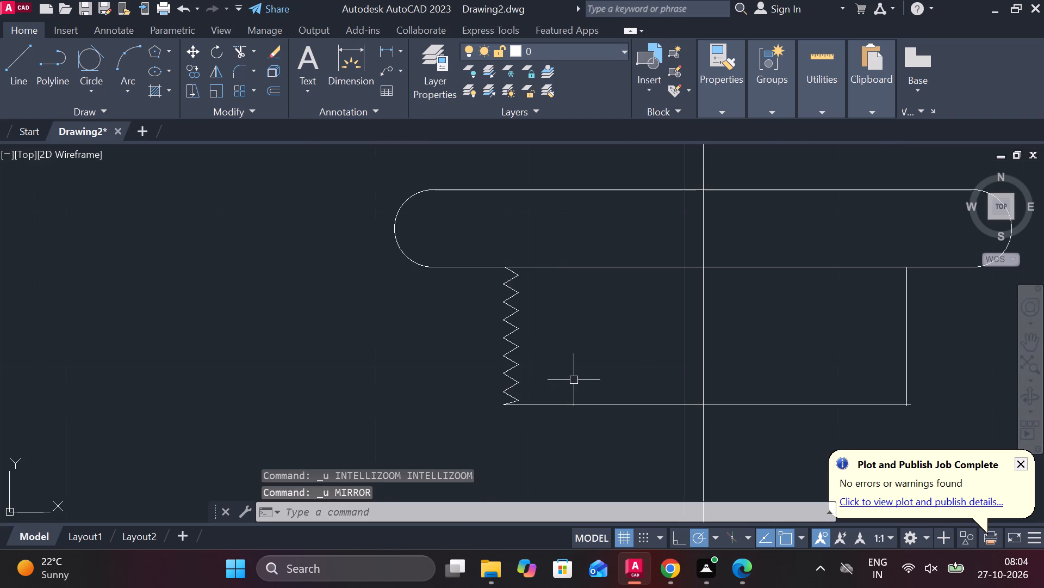
pyautogui.moveTo(831, 425); pyautogui.dragTo(587, 408, button='middle')
pyautogui.scroll(2, 730, 391)
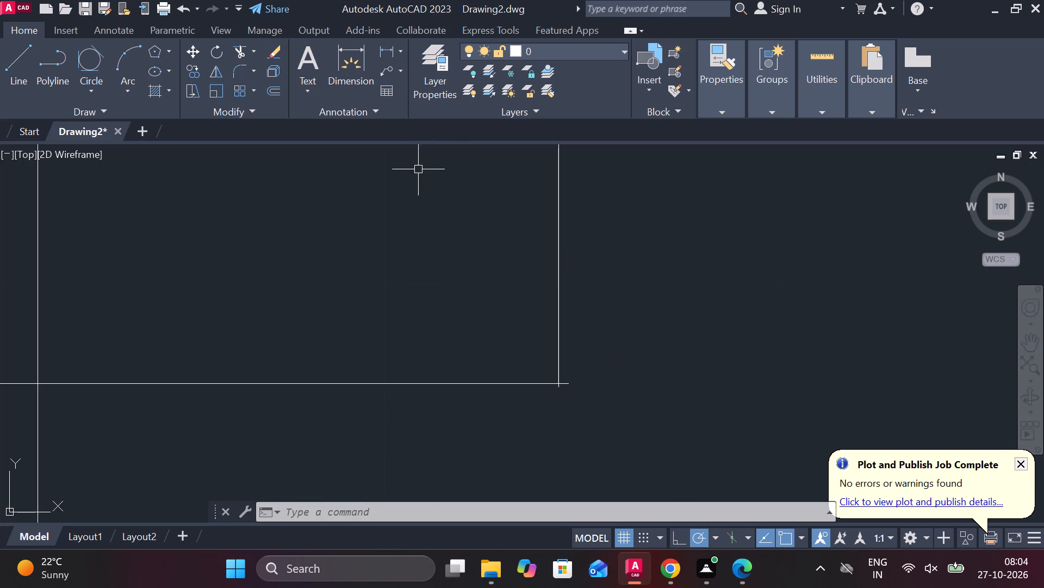
pyautogui.click(384, 57)
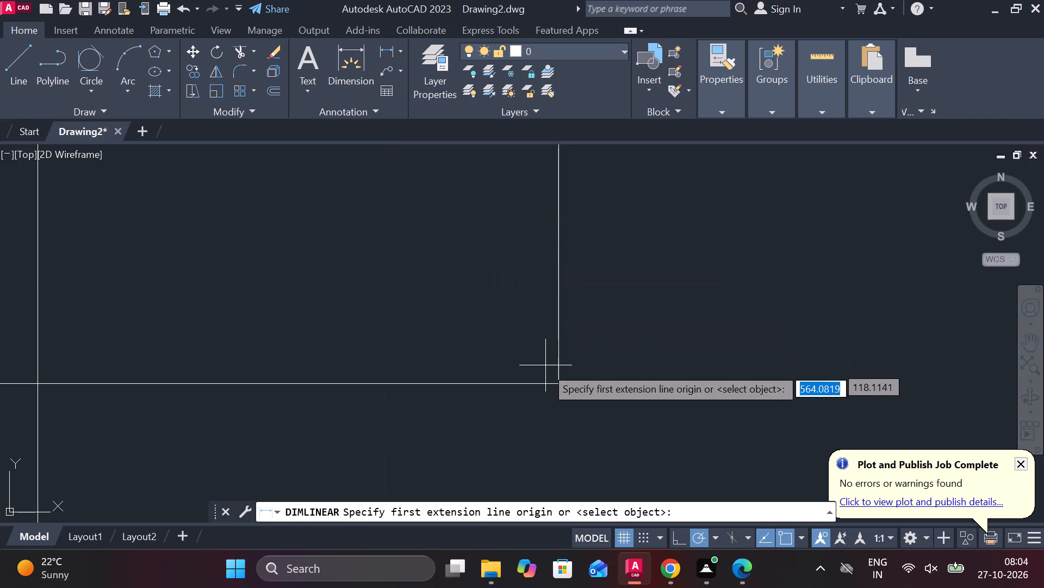
pyautogui.click(558, 383)
pyautogui.scroll(-3, 558, 383)
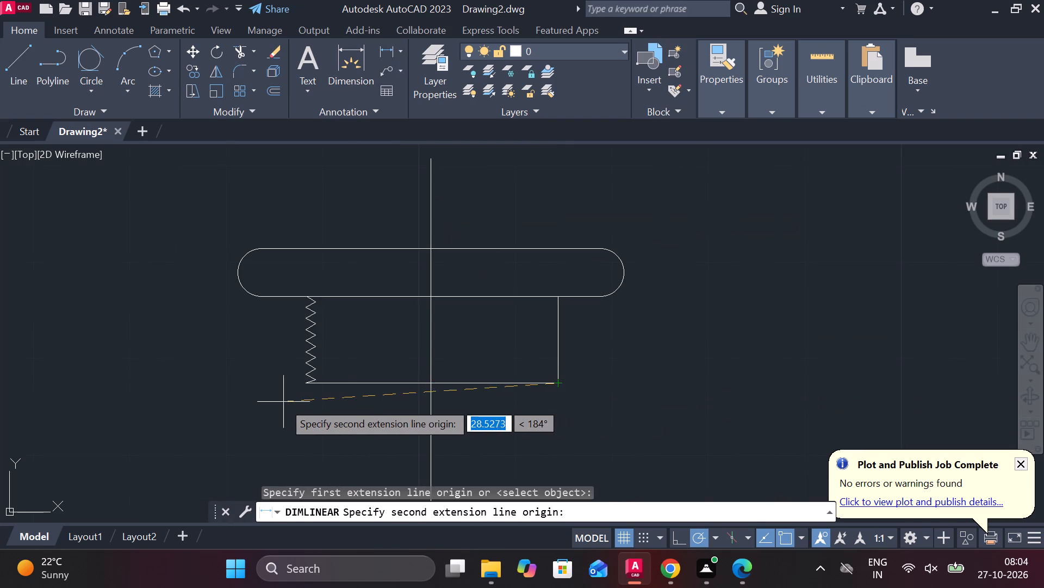
pyautogui.scroll(3, 283, 402)
pyautogui.click(369, 331)
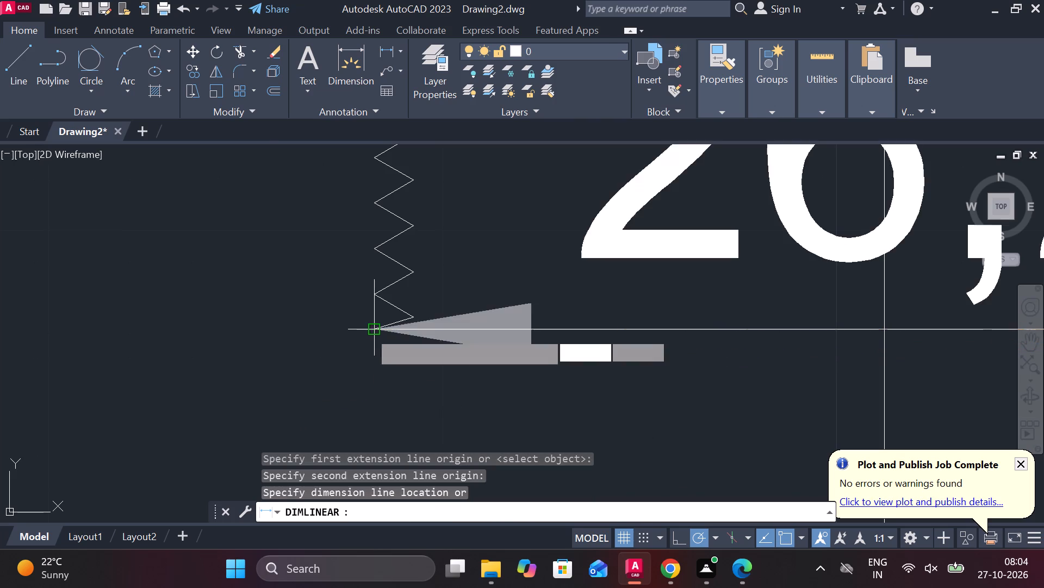
pyautogui.scroll(-2, 377, 336)
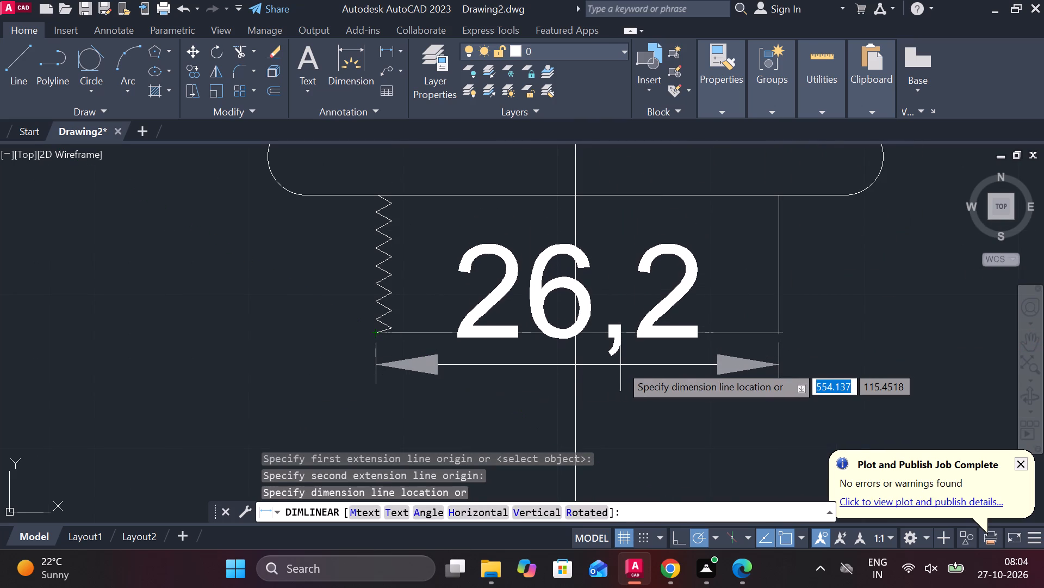
pyautogui.press('Escape')
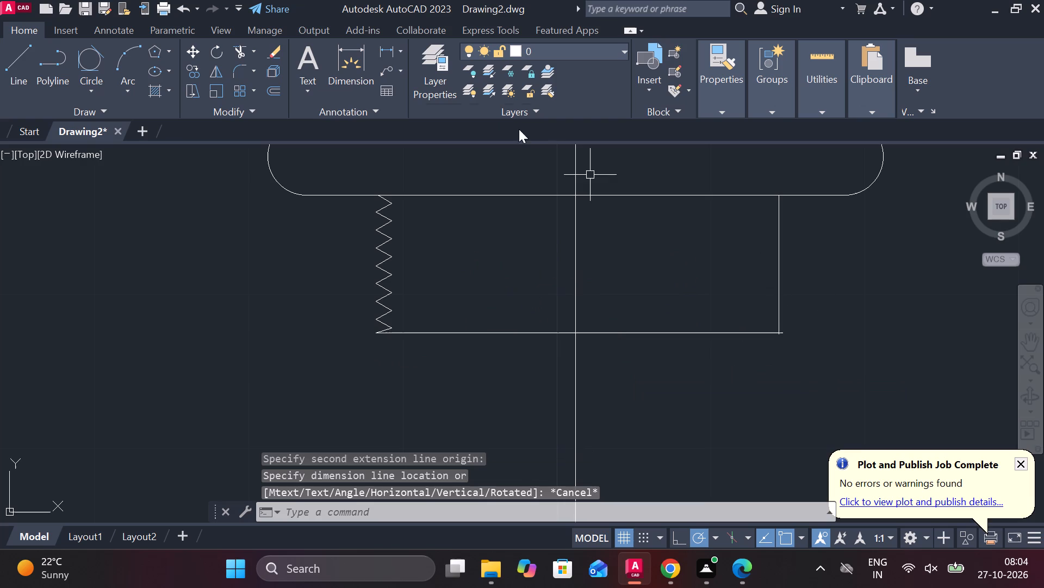
# Measure the full length of the rectangle's bottom edge, from the thread's bottom-left tip to its protruding right end.
pyautogui.click(387, 52)
pyautogui.scroll(3, 397, 329)
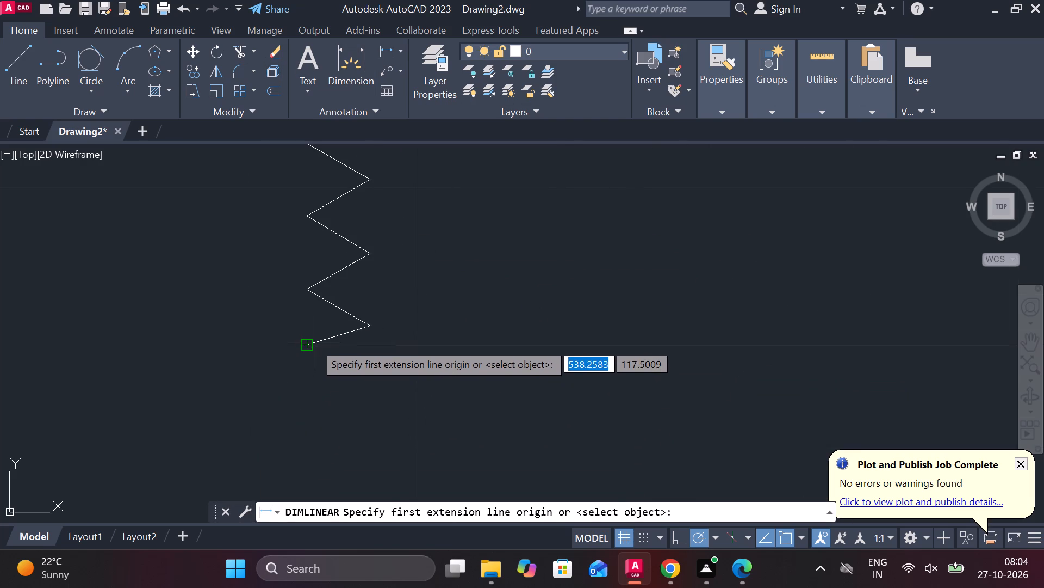
pyautogui.click(314, 342)
pyautogui.scroll(-4, 314, 342)
pyautogui.scroll(4, 612, 325)
pyautogui.moveTo(457, 381); pyautogui.dragTo(508, 354, button='middle')
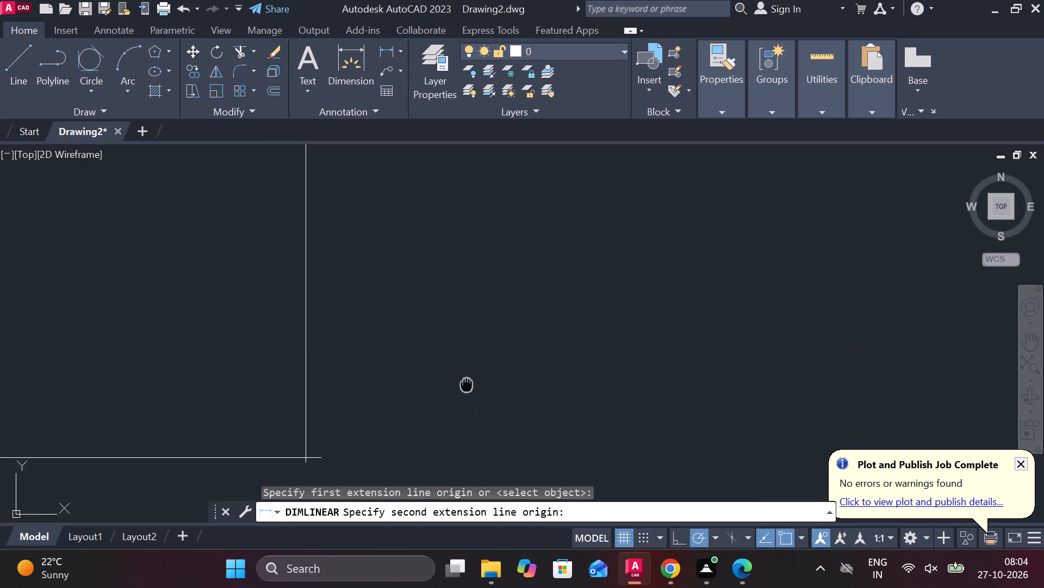
pyautogui.moveTo(508, 354); pyautogui.dragTo(604, 281, button='middle')
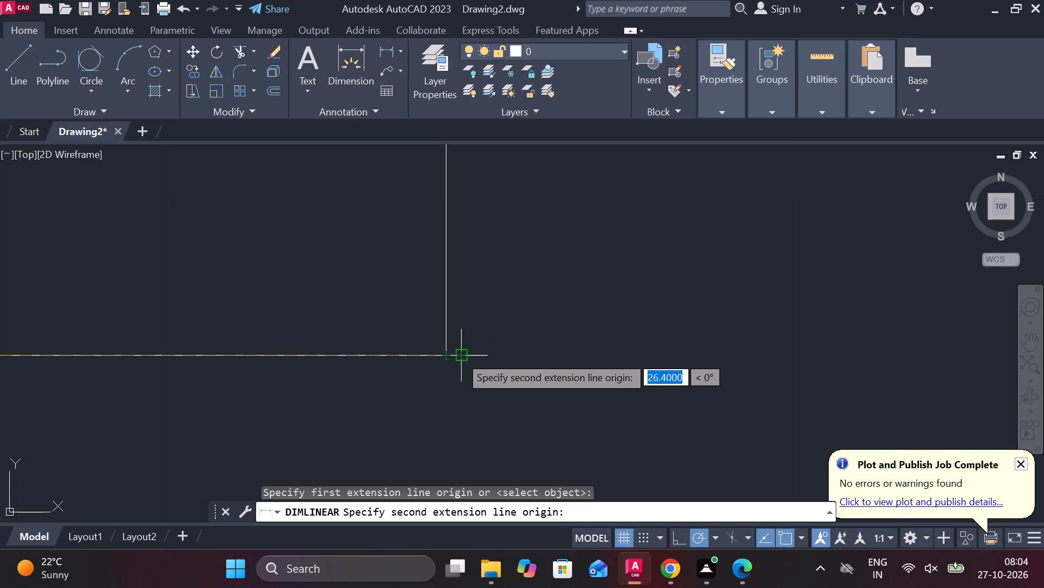
pyautogui.scroll(-2, 462, 382)
pyautogui.press('Escape')
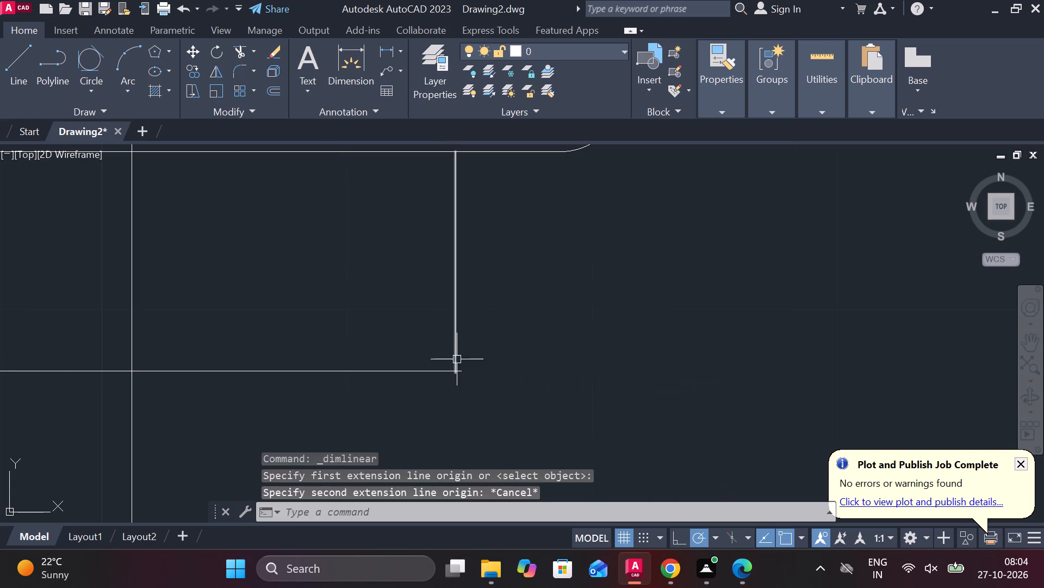
# Erase the lower rectangle's right vertical edge.
pyautogui.click(459, 319)
pyautogui.write('E')
pyautogui.press('space')
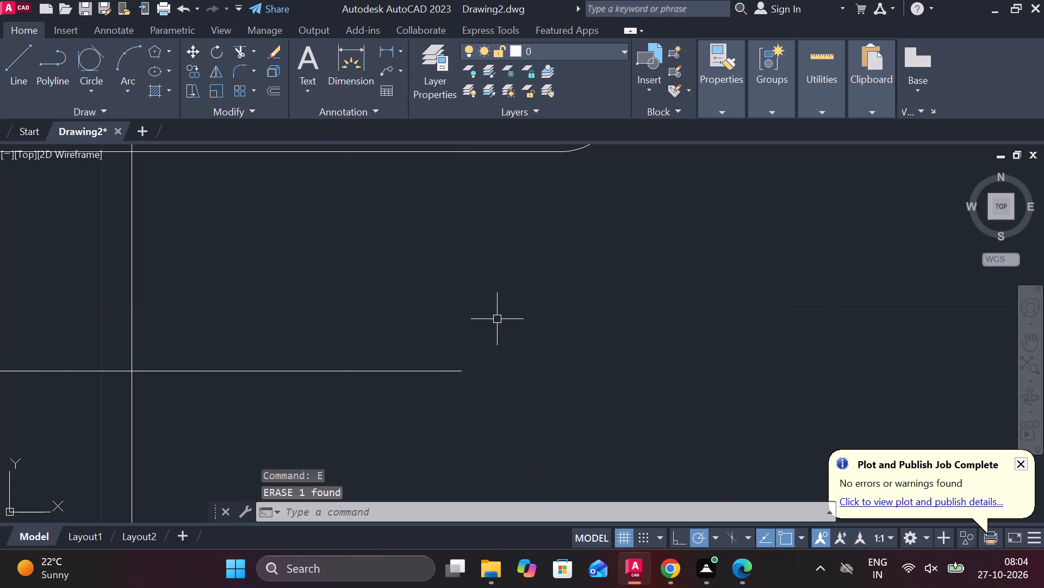
# Draw a vertical line from the bottom edge's right end up to the rounded bar's lower edge.
pyautogui.press('l')
pyautogui.press('Return')
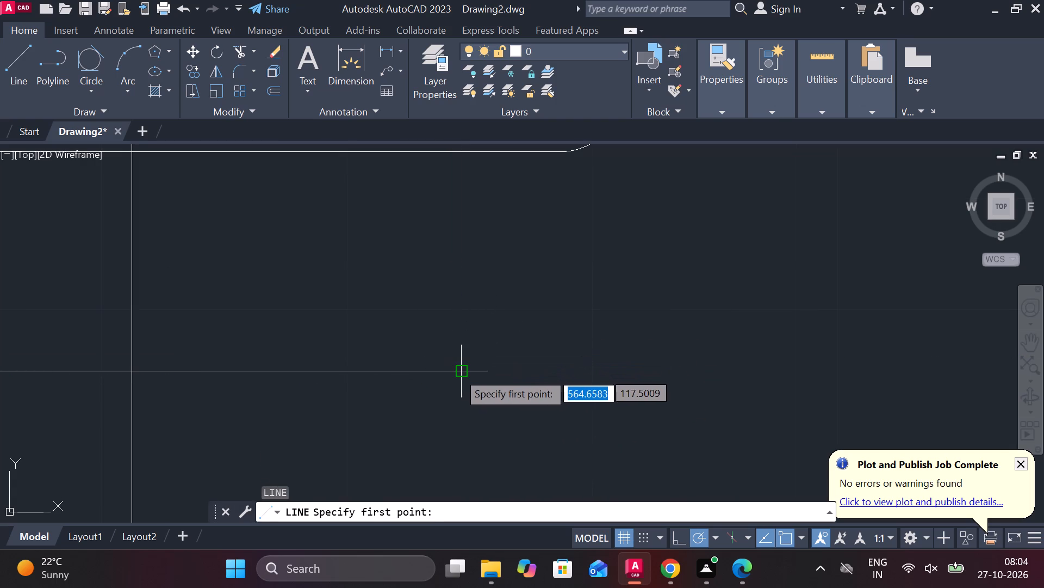
pyautogui.click(458, 372)
pyautogui.moveTo(456, 224); pyautogui.dragTo(478, 354, button='middle')
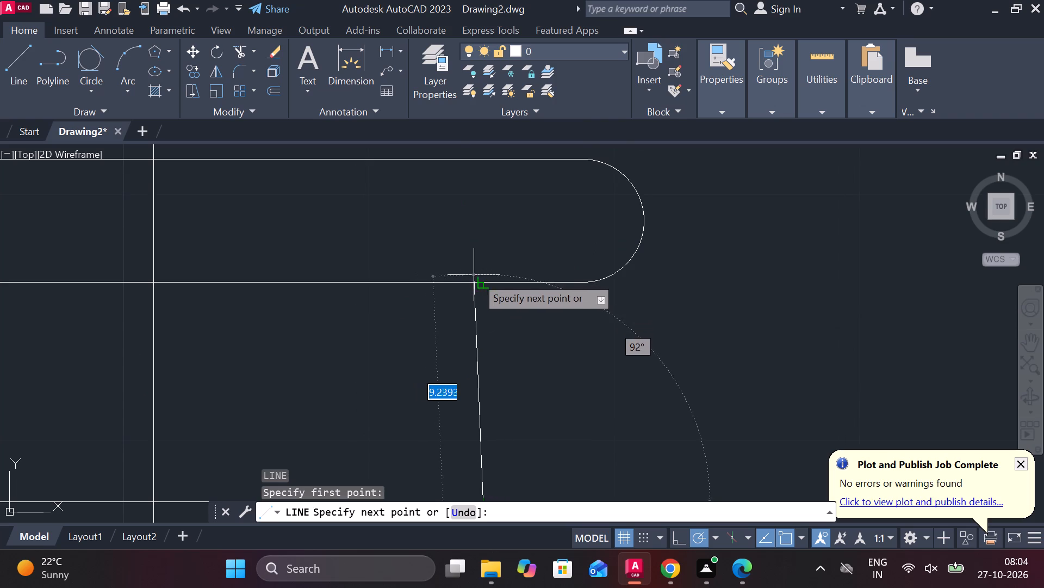
pyautogui.click(483, 278)
pyautogui.scroll(-3, 503, 286)
pyautogui.press('Escape')
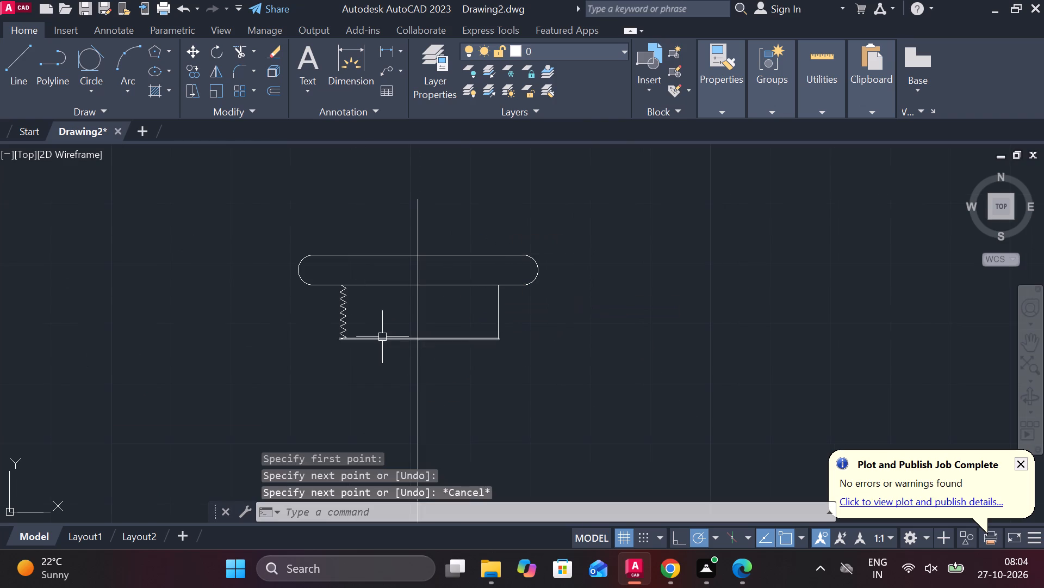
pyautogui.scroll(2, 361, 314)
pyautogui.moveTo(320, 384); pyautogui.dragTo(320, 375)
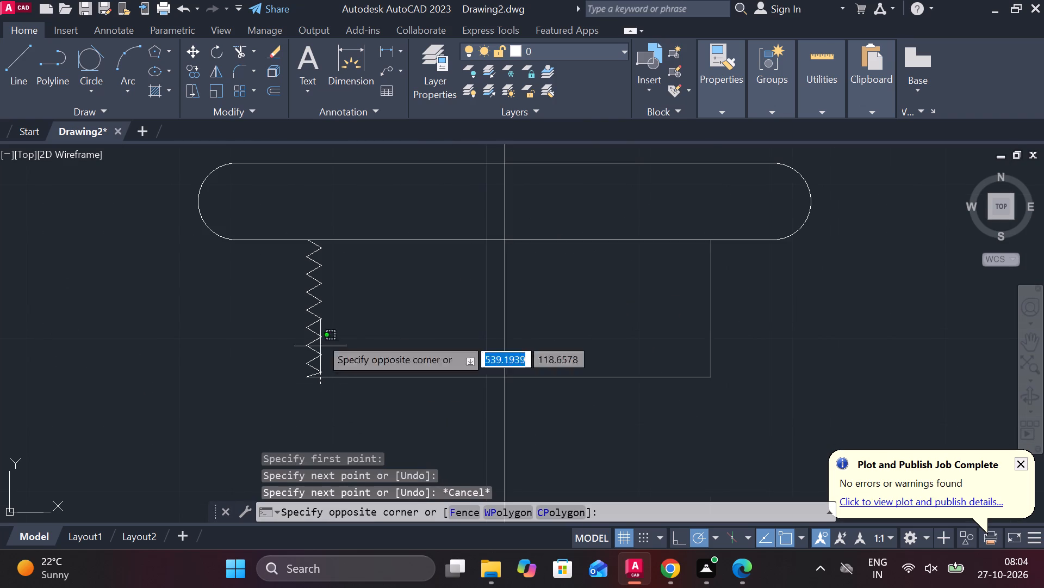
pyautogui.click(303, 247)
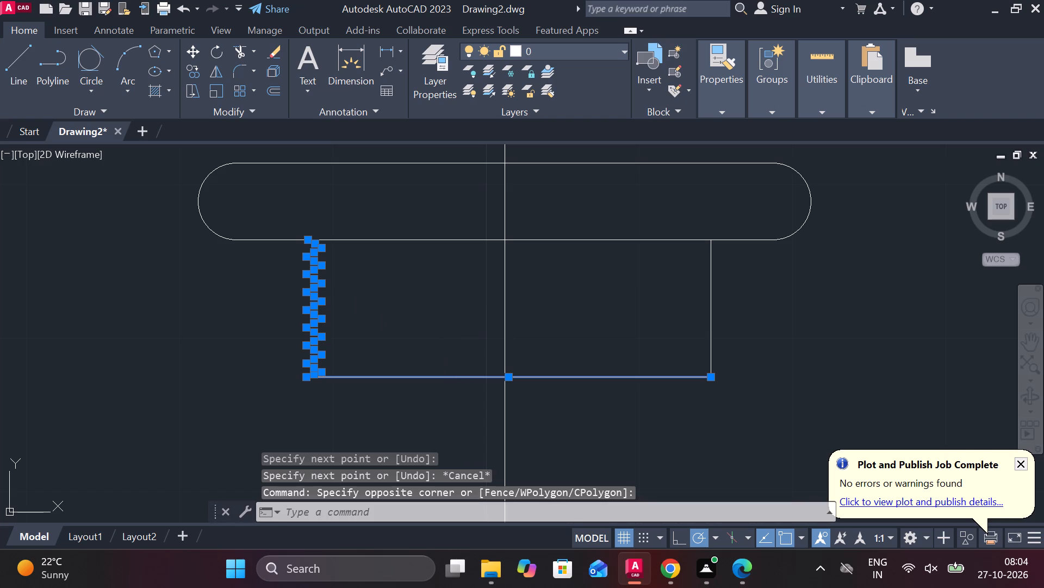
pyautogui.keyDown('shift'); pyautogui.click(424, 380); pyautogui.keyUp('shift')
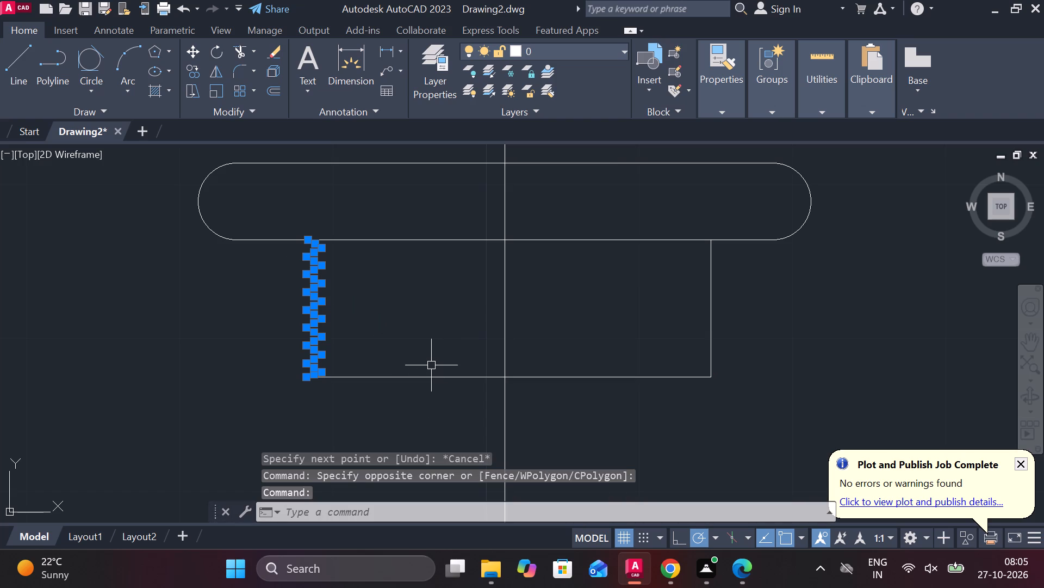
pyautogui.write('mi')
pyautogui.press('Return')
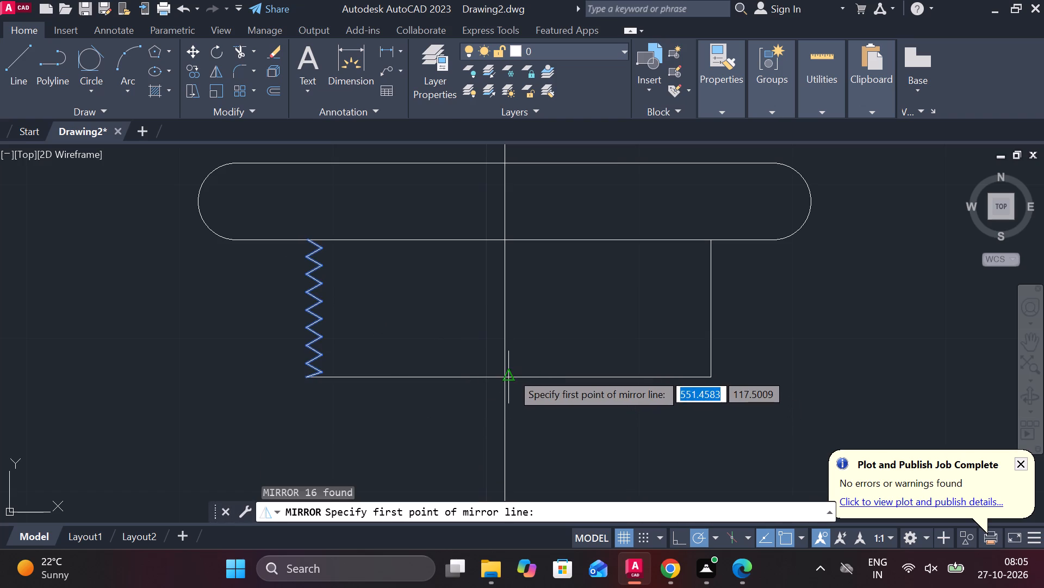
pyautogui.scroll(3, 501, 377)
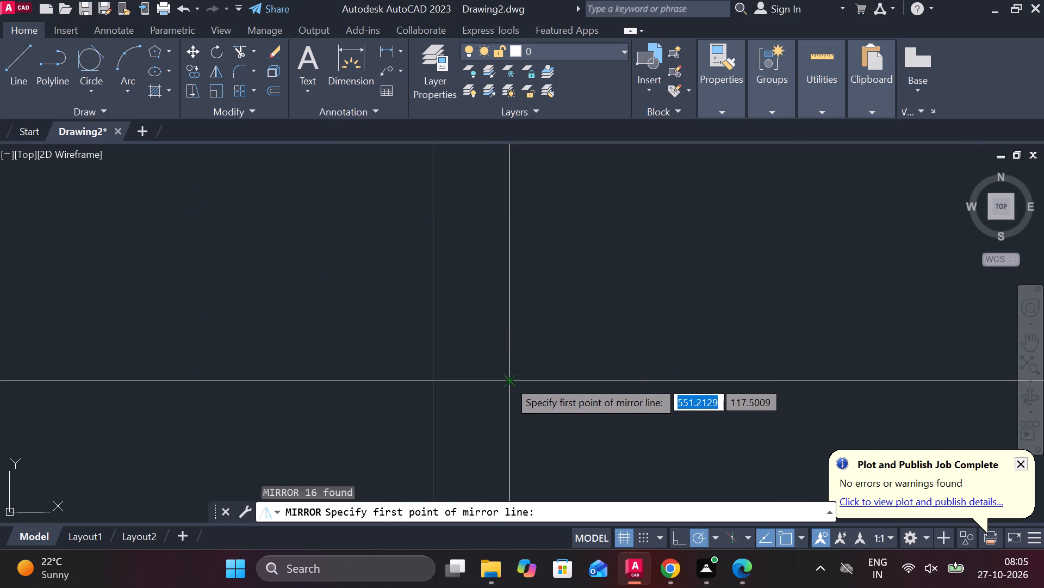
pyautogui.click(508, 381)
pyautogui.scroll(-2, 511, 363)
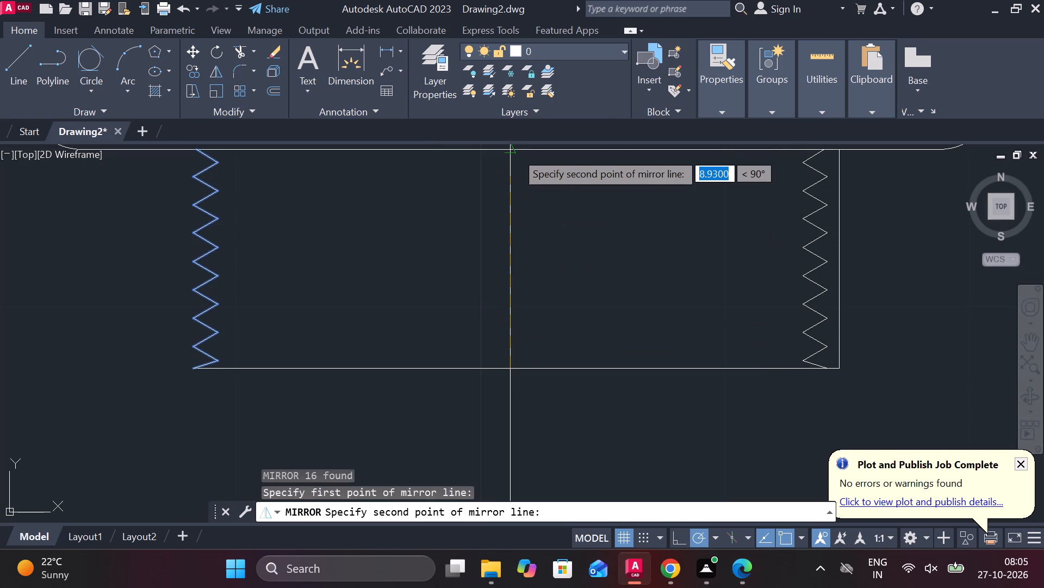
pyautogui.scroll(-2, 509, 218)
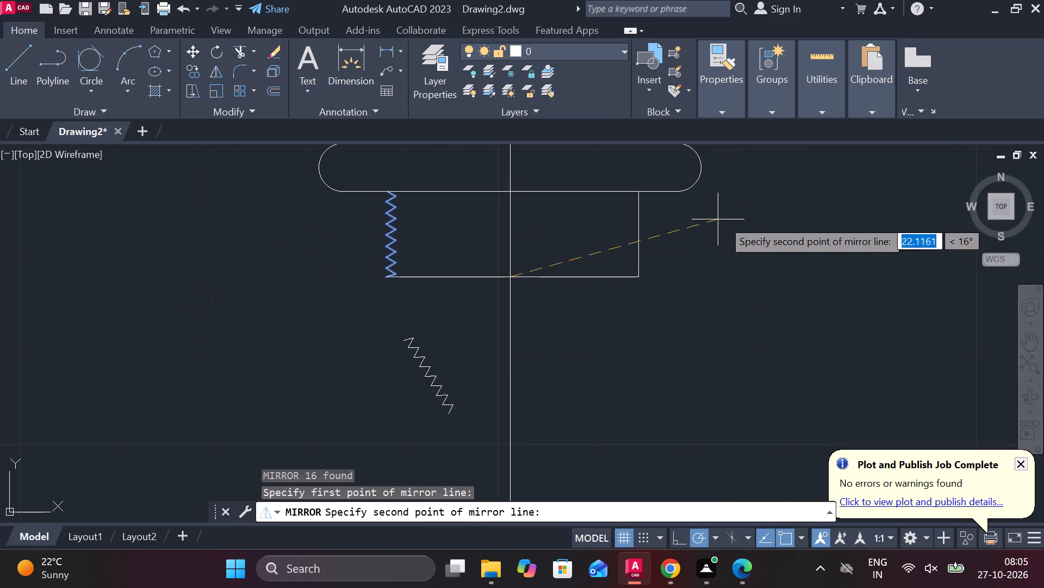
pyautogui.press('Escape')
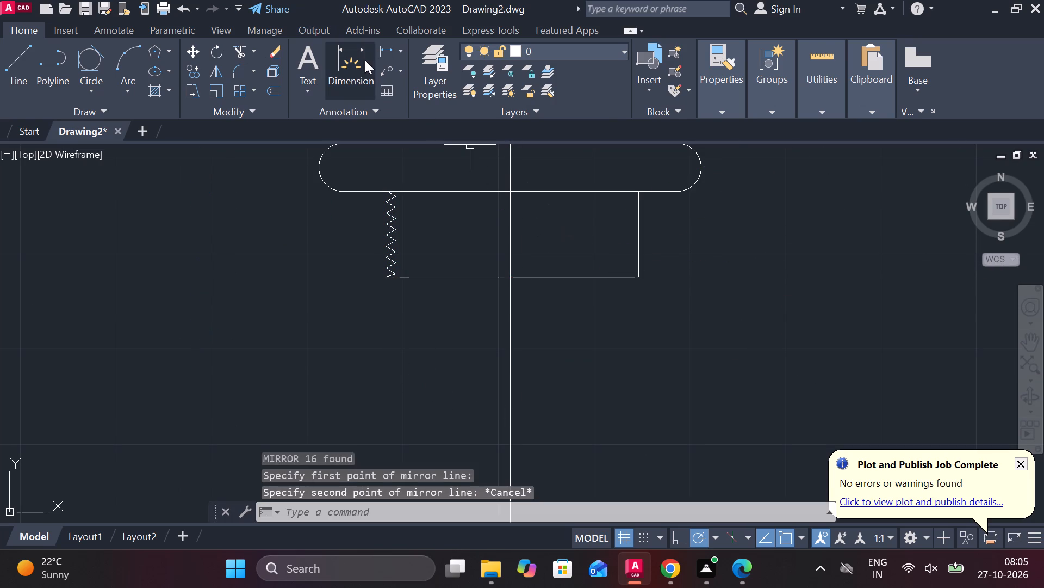
# Measure the horizontal distance from the thread's bottom-left tip to the vertical centreline.
pyautogui.click(380, 53)
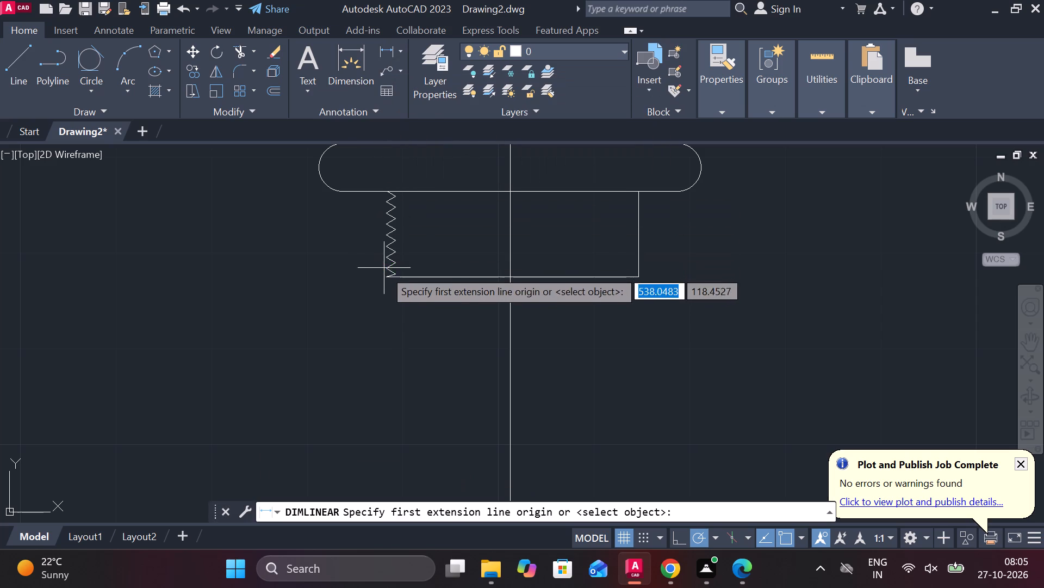
pyautogui.scroll(2, 383, 286)
pyautogui.click(388, 272)
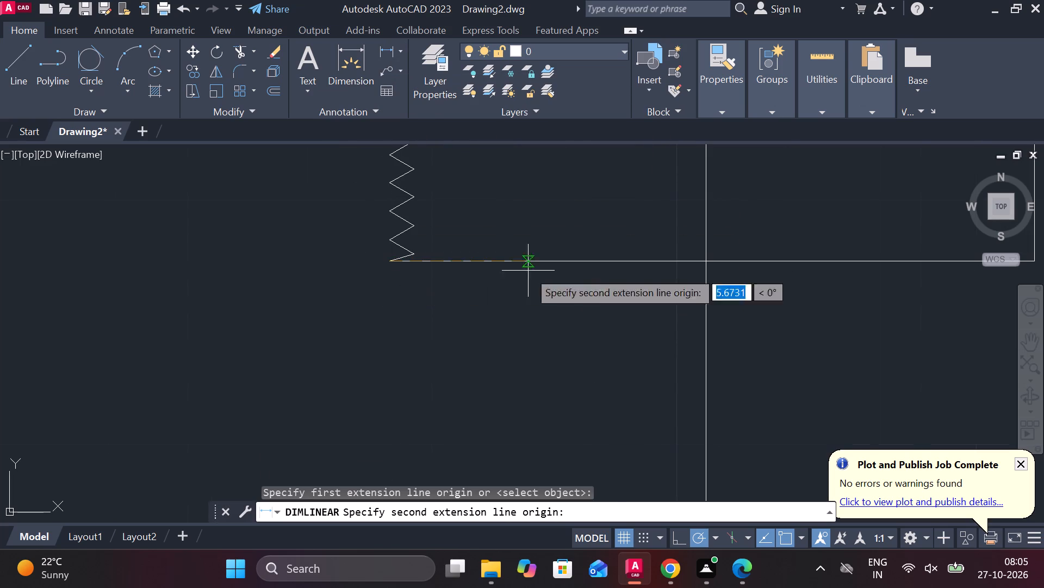
pyautogui.click(706, 265)
pyautogui.scroll(-1, 583, 358)
pyautogui.moveTo(579, 358); pyautogui.dragTo(463, 360, button='middle')
pyautogui.press('Escape')
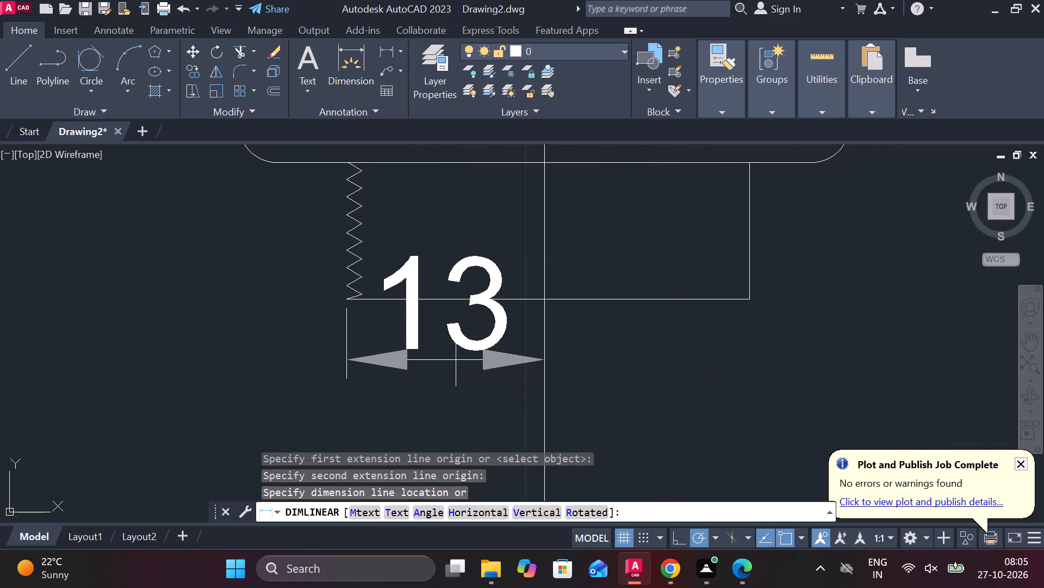
# Measure the horizontal distance from the centreline to the right end of the bottom edge.
pyautogui.press('space')
pyautogui.click(544, 299)
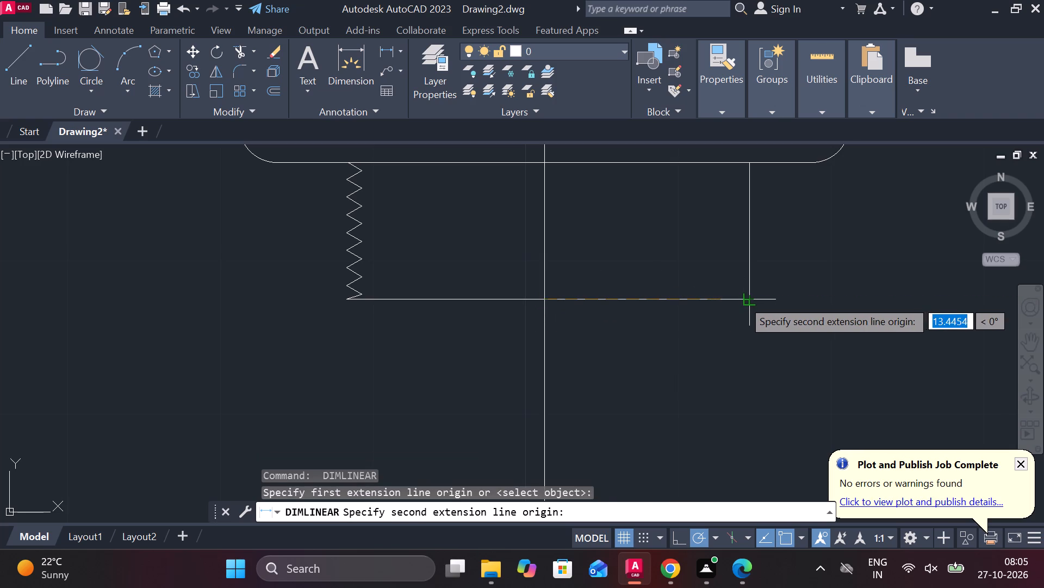
pyautogui.scroll(-2, 708, 299)
pyautogui.scroll(-1, 705, 358)
pyautogui.press('Escape')
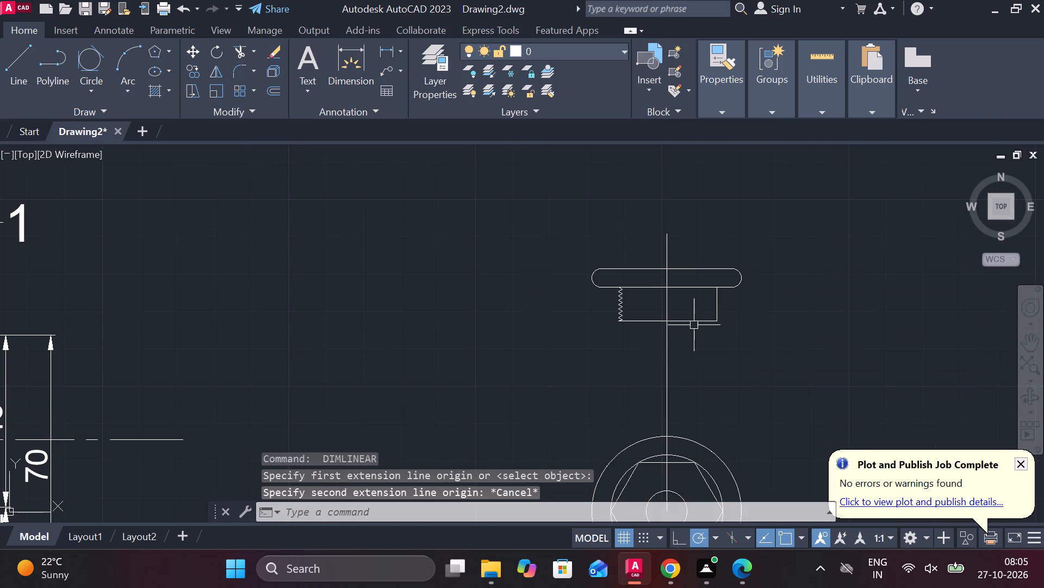
pyautogui.scroll(1, 694, 325)
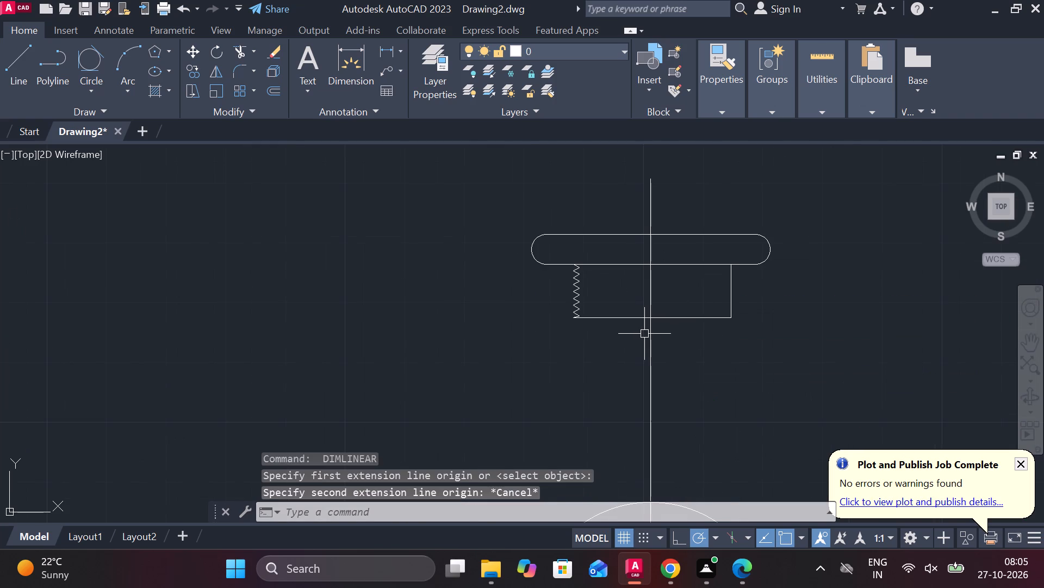
pyautogui.click(692, 315)
pyautogui.press('Escape')
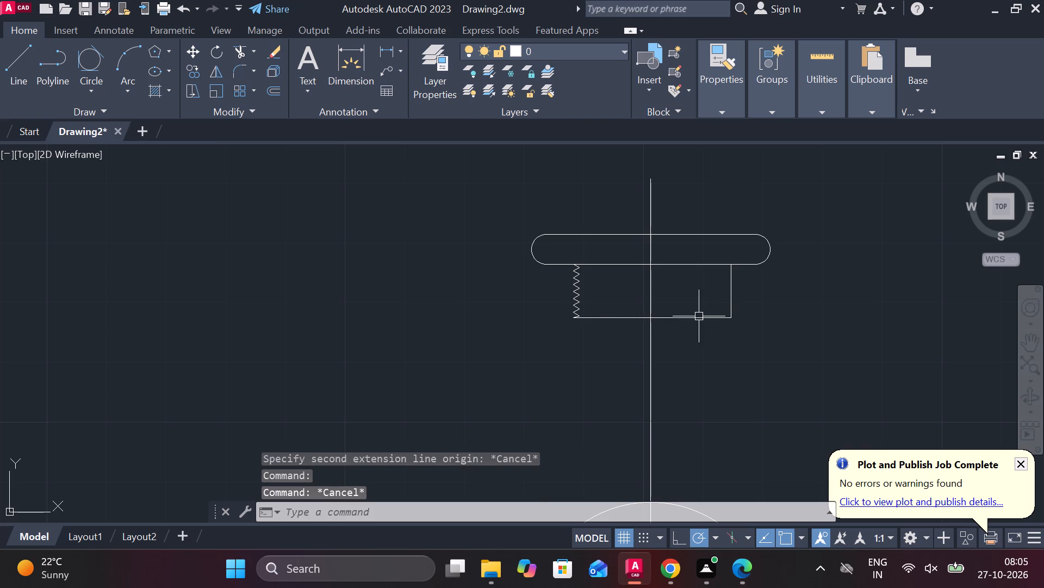
# Move the zigzag thread and its attached bottom edge horizontally to the left, clear of the rounded bar.
pyautogui.click(587, 330)
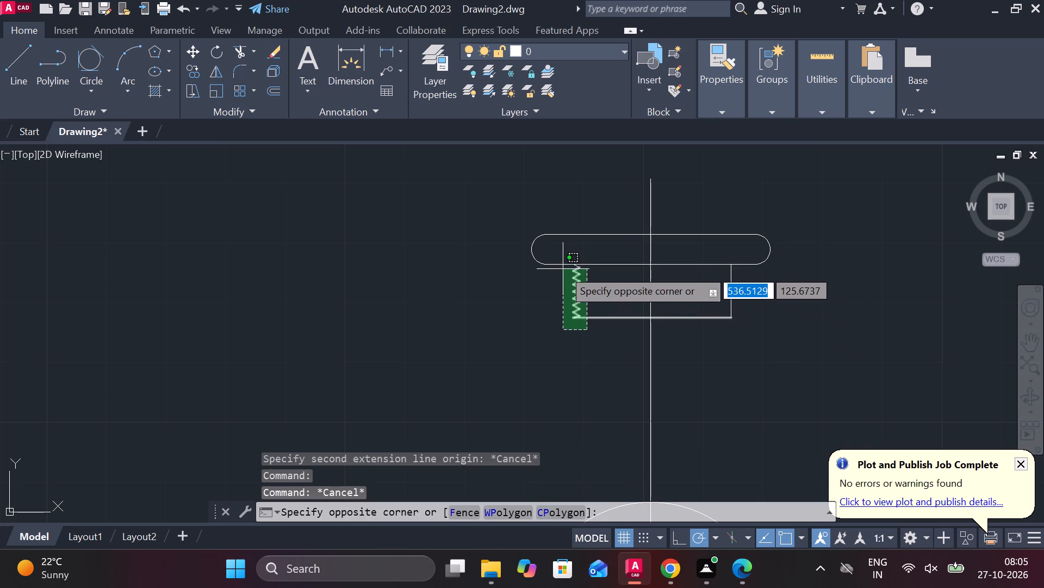
pyautogui.scroll(2, 563, 267)
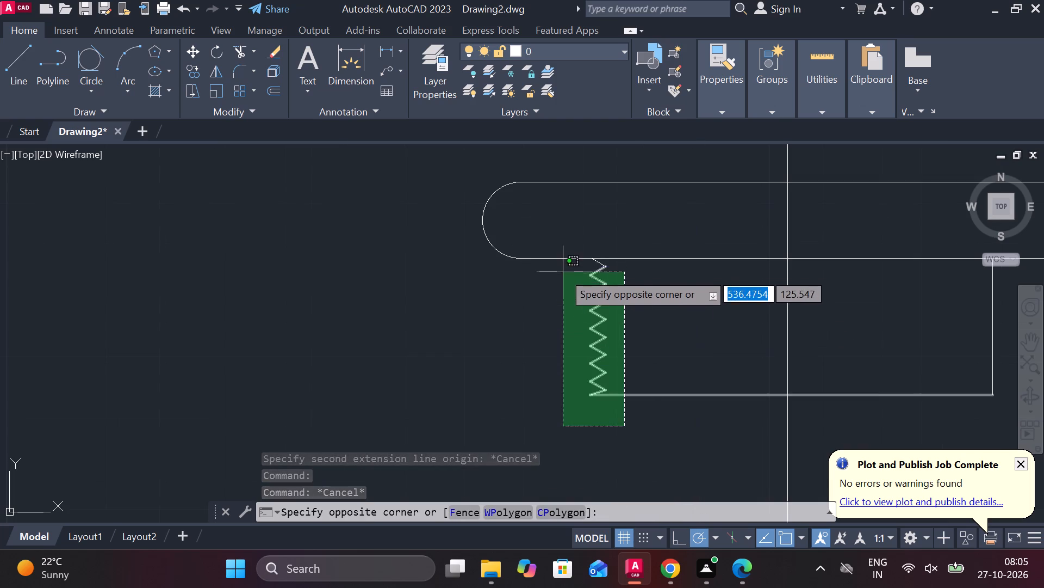
pyautogui.click(567, 262)
pyautogui.press('m')
pyautogui.press('Return')
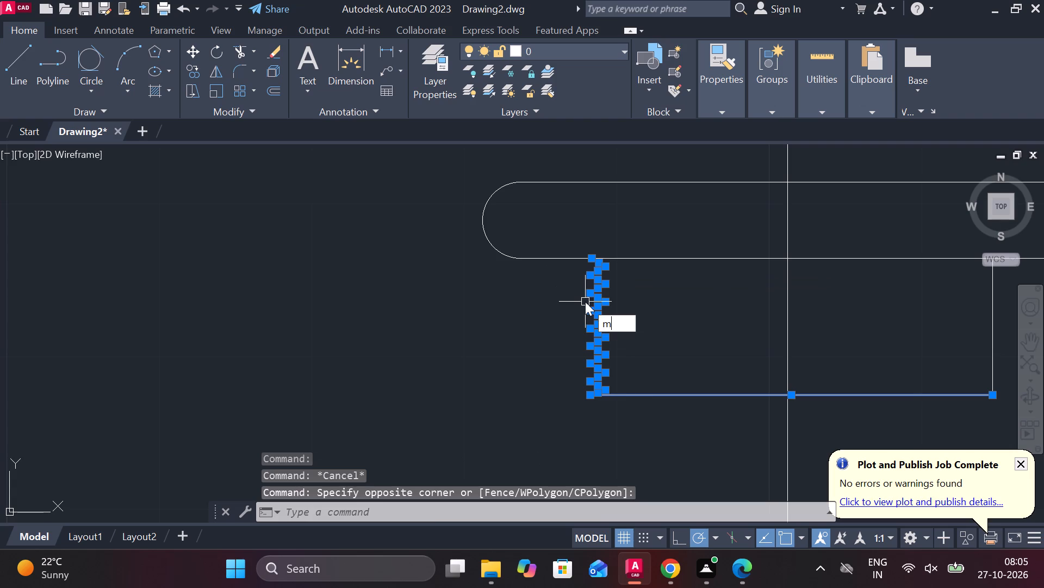
pyautogui.click(659, 325)
pyautogui.scroll(-2, 578, 334)
pyautogui.click(374, 329)
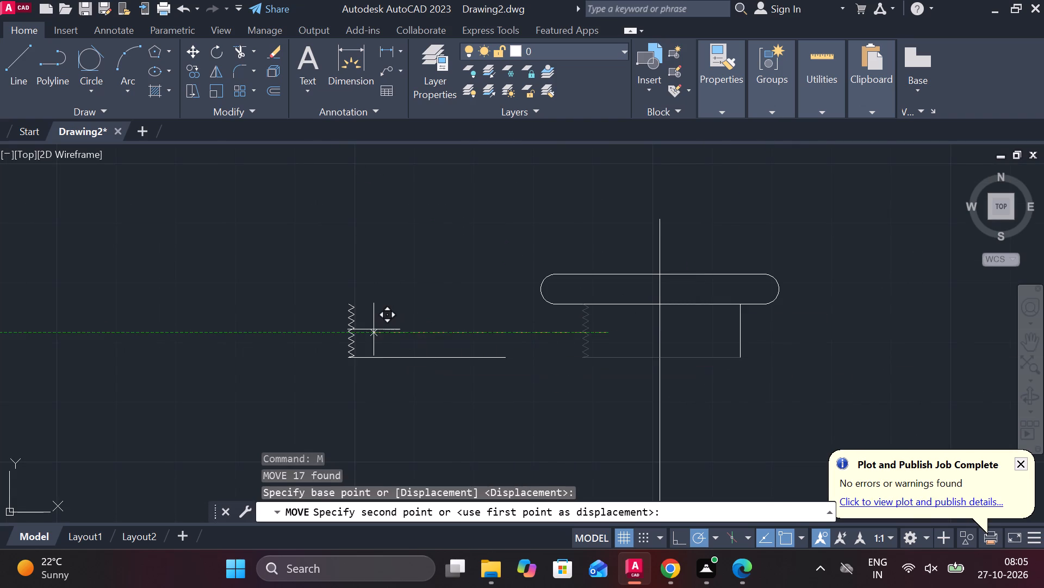
pyautogui.press('Escape')
# Erase the remaining right vertical line below the rounded bar.
pyautogui.click(738, 329)
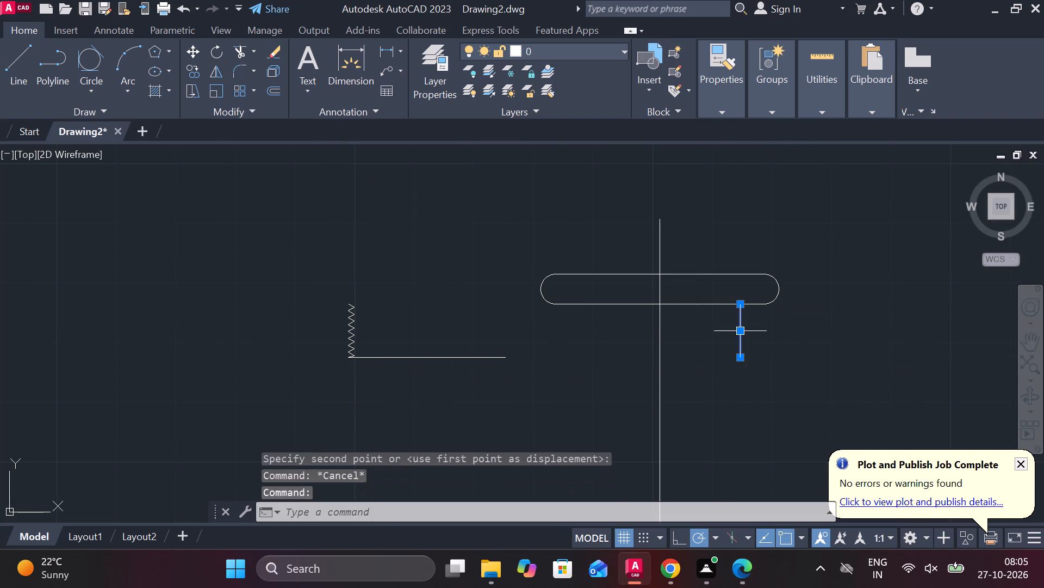
pyautogui.write('e')
pyautogui.press('space')
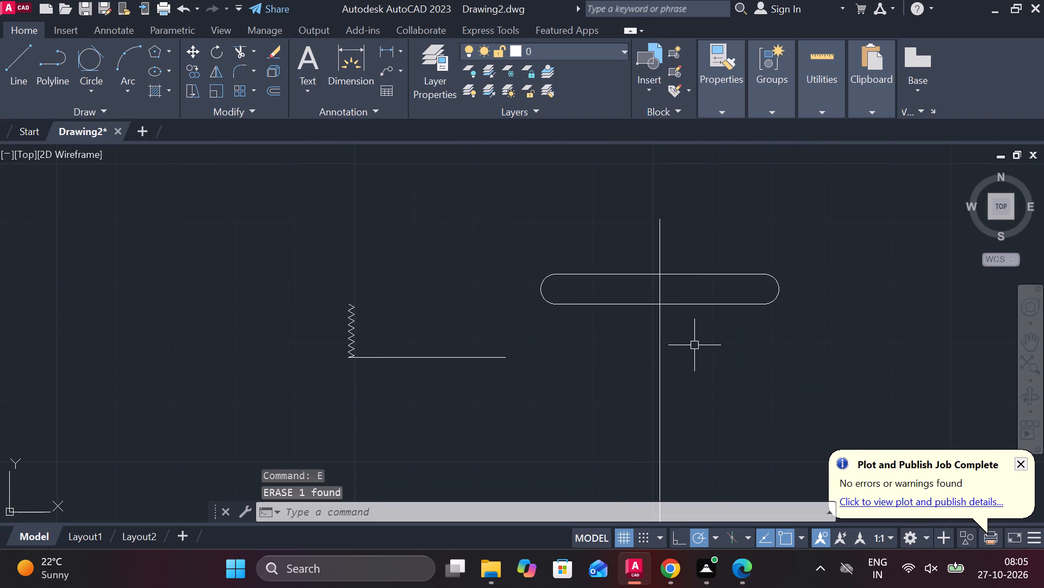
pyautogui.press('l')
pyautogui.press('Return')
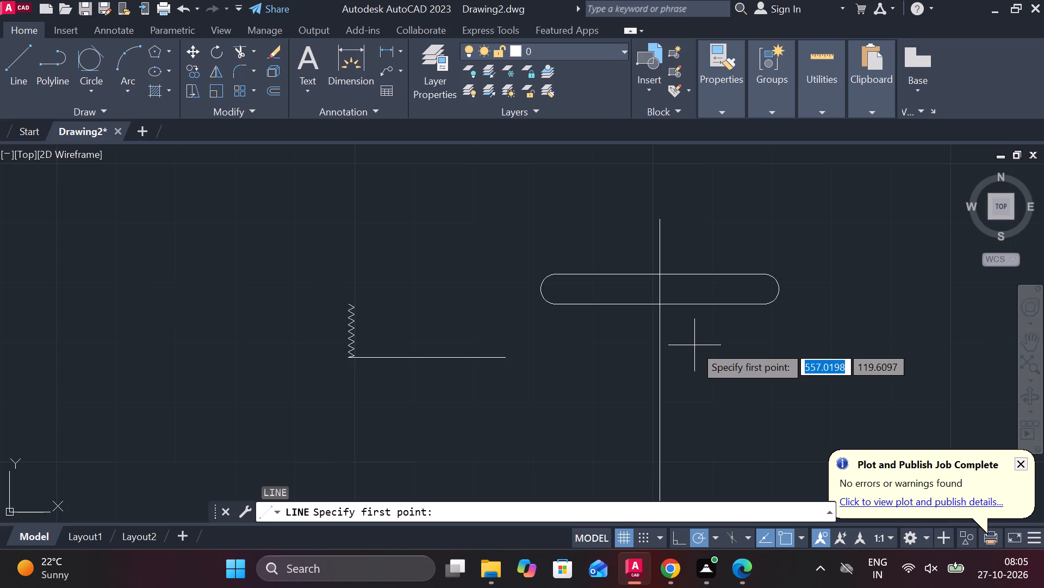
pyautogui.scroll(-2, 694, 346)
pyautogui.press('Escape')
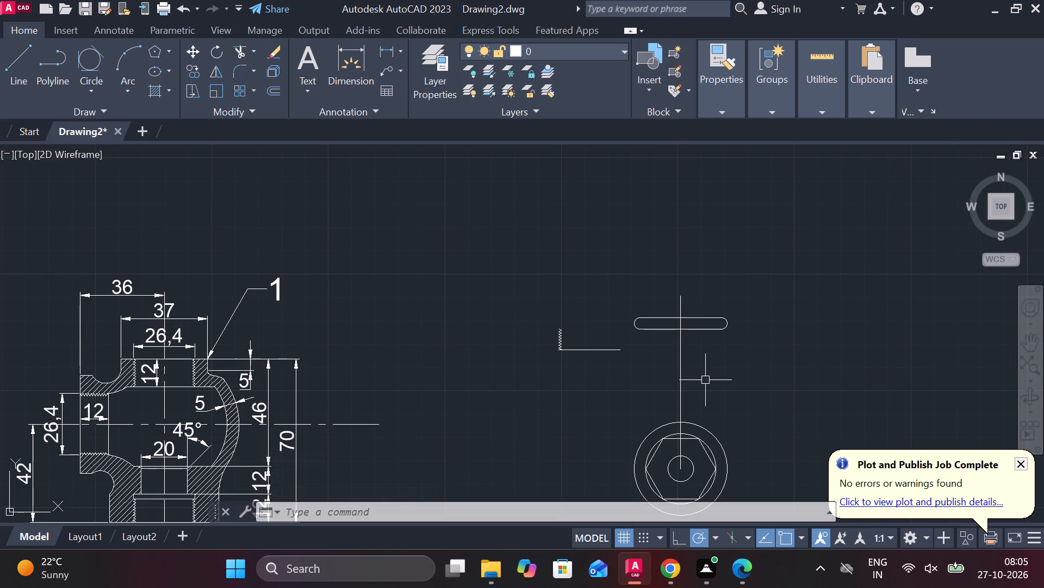
# Offset the rounded bar's lower edge 9 downward.
pyautogui.scroll(2, 699, 351)
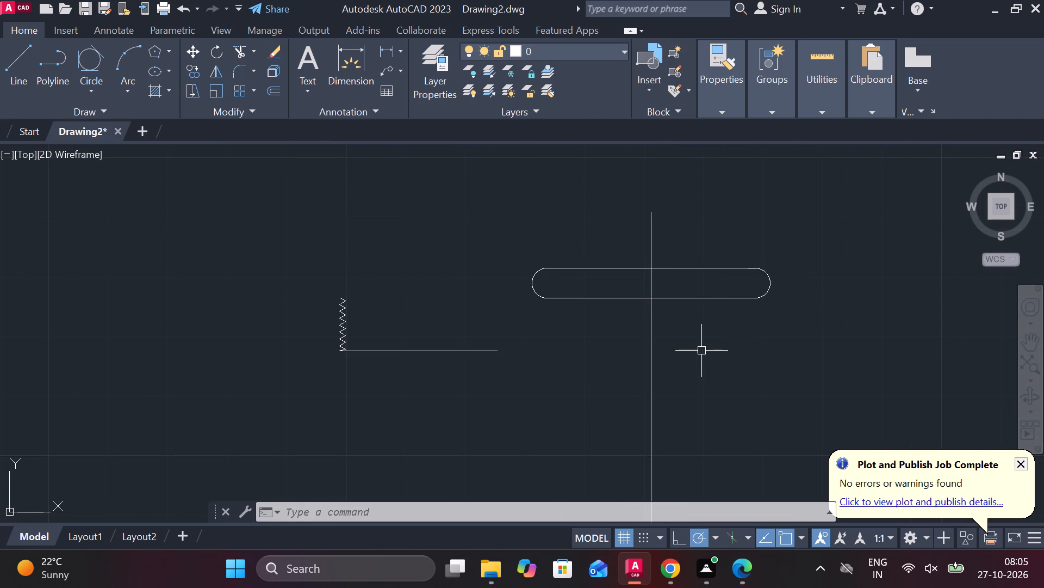
pyautogui.click(674, 298)
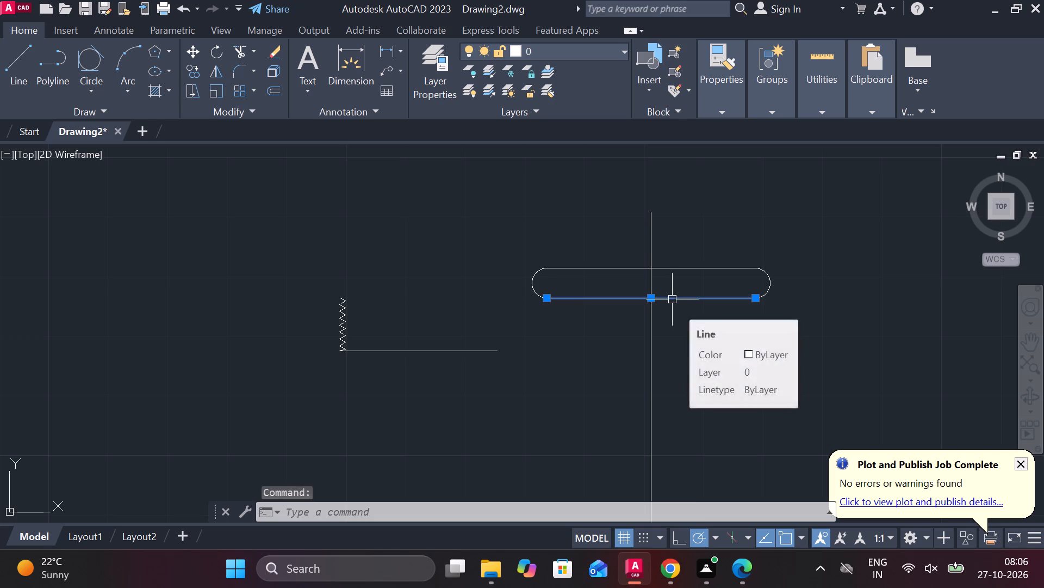
pyautogui.press('o')
pyautogui.press('Return')
pyautogui.press('Return')
pyautogui.press('9')
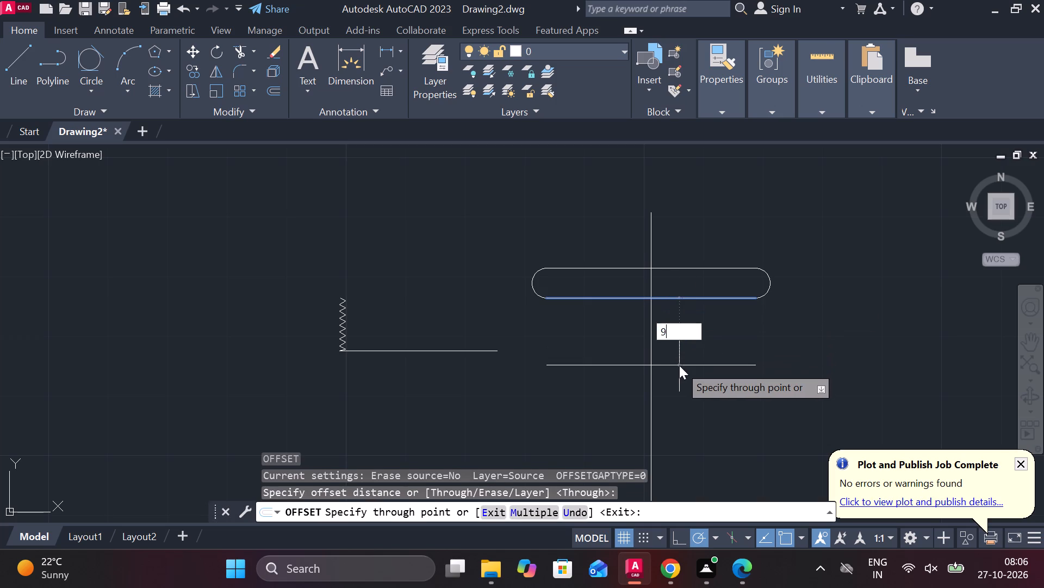
pyautogui.press('Return')
pyautogui.press('Escape')
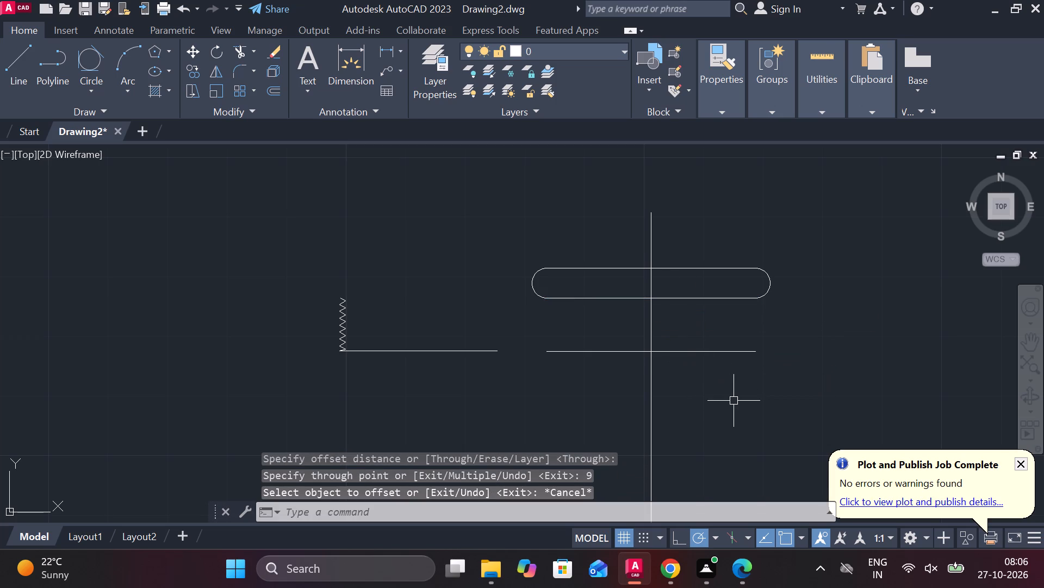
# Draw a vertical line on the centreline from the bar's lower edge down to the offset line.
pyautogui.press('l')
pyautogui.press('Return')
pyautogui.click(656, 296)
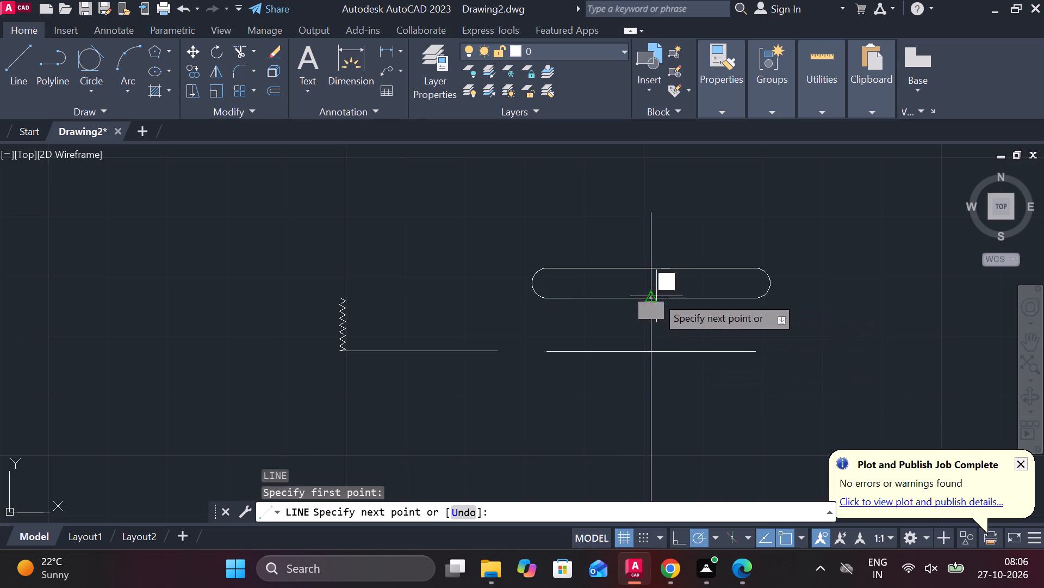
pyautogui.click(645, 354)
pyautogui.press('Escape')
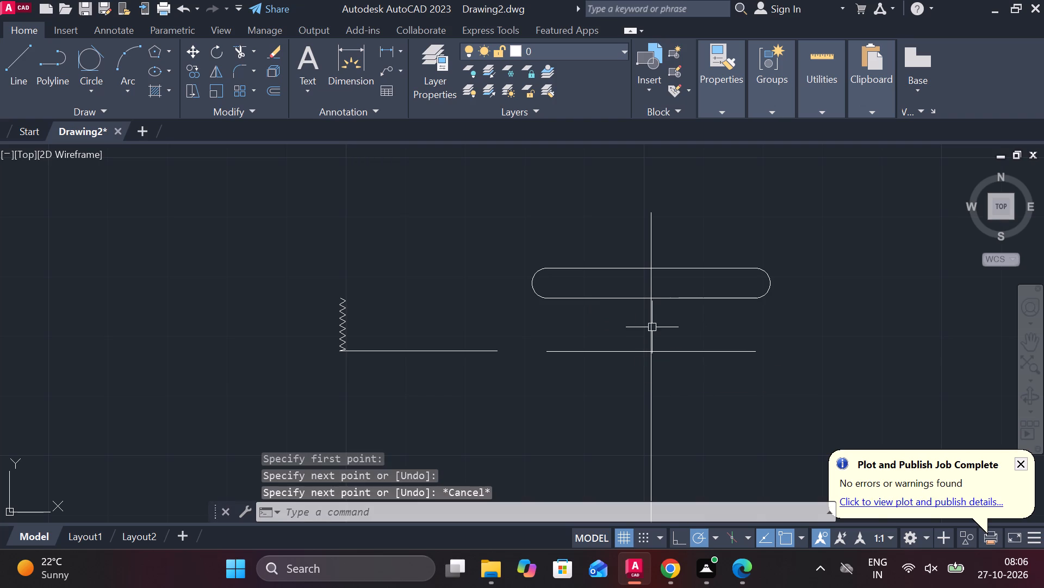
# Offset the short vertical line on the centreline 13.2 to the right.
pyautogui.click(648, 328)
pyautogui.press('o')
pyautogui.press('Return')
pyautogui.press('Return')
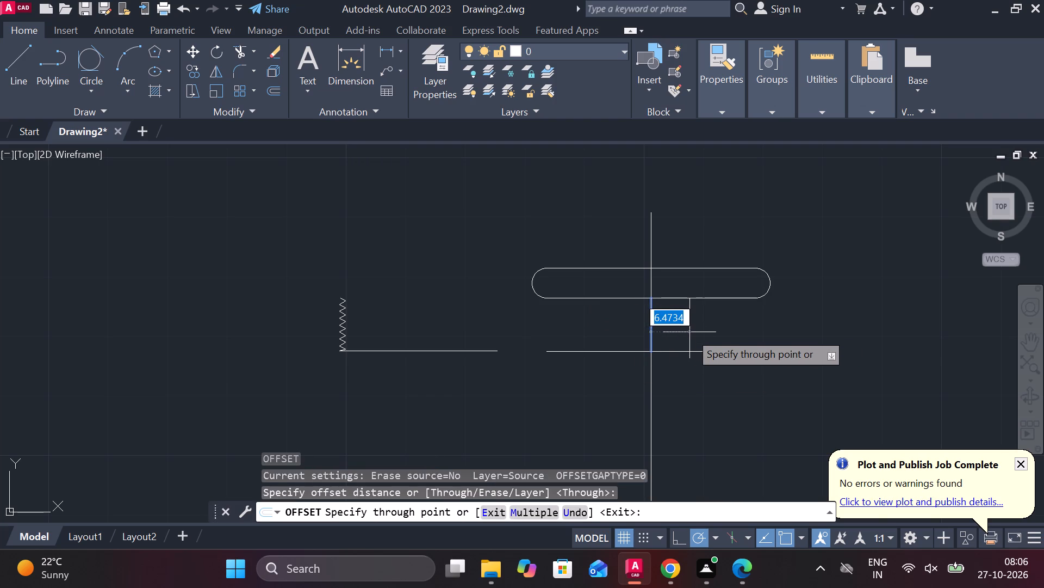
pyautogui.press('1')
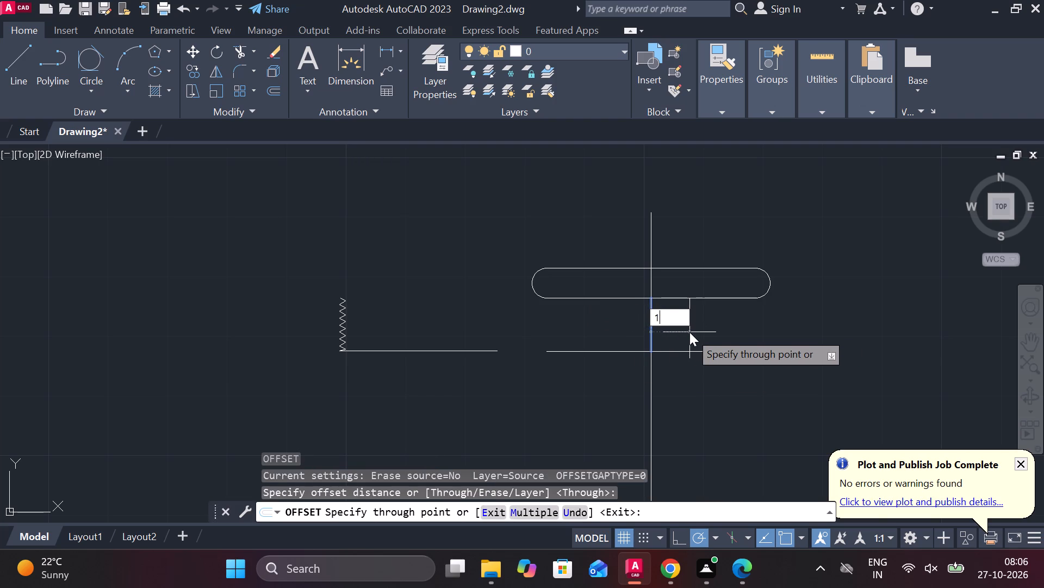
pyautogui.press('3')
pyautogui.press('.')
pyautogui.press('2')
pyautogui.press('Return')
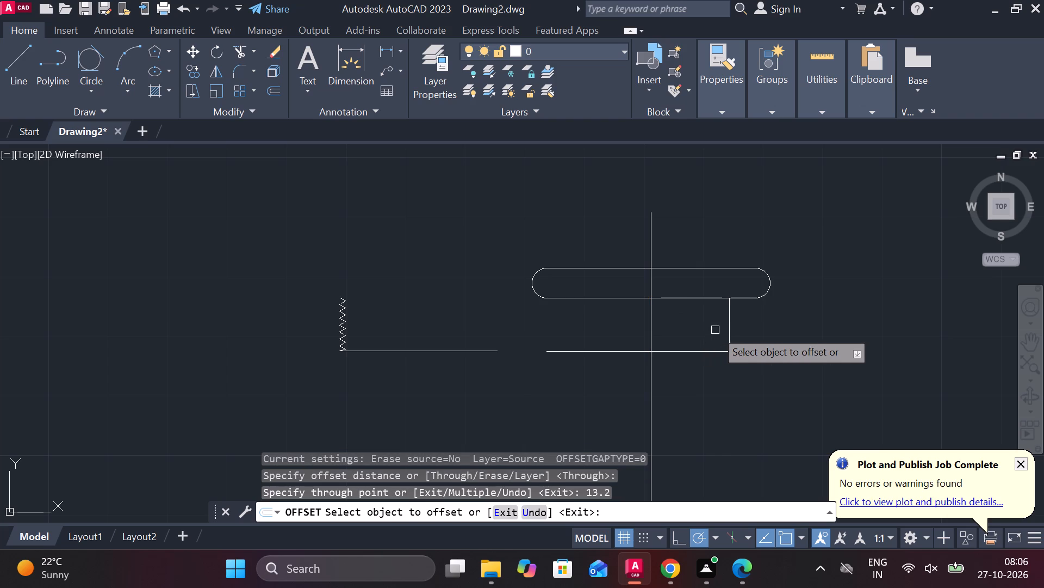
# Offset the new right vertical edge 26.4 to the left to form the opposite edge.
pyautogui.click(728, 322)
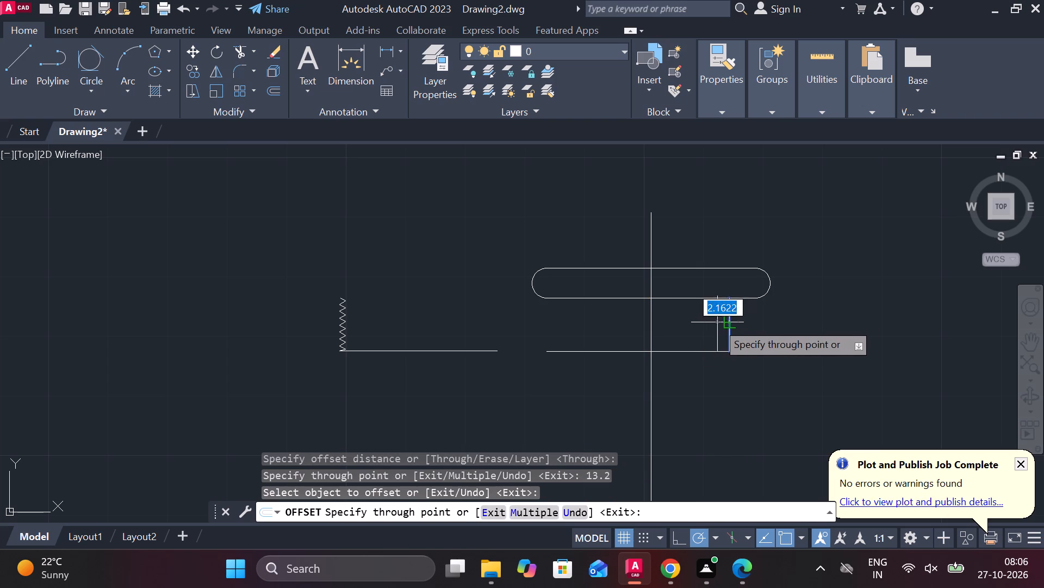
pyautogui.write('26.4')
pyautogui.press('Return')
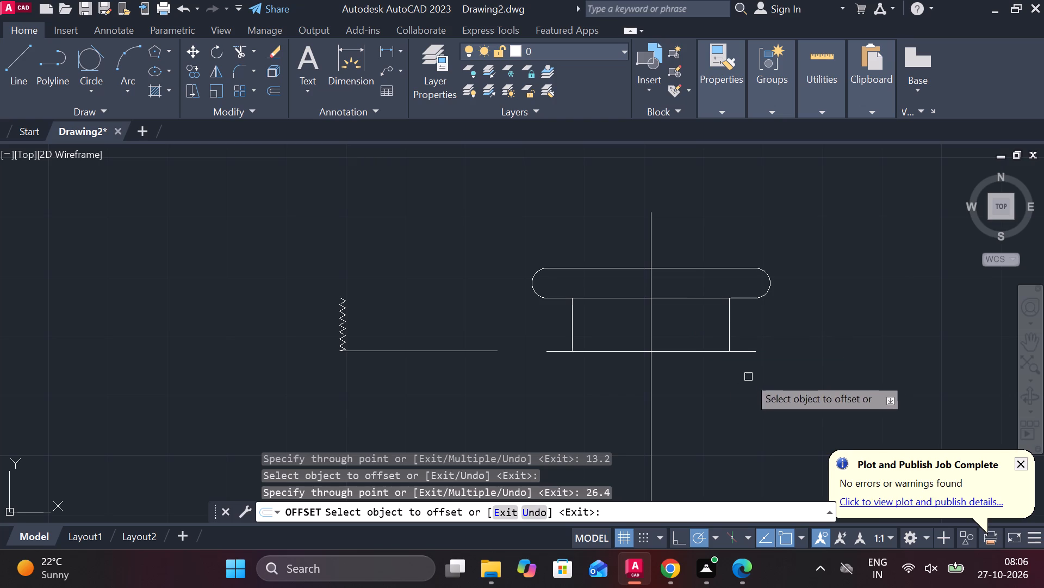
pyautogui.press('Escape')
# Trim the lower line's overhangs beyond both vertical edges and remove the horizontal line attached to the moved thread.
pyautogui.write('tr')
pyautogui.press('space')
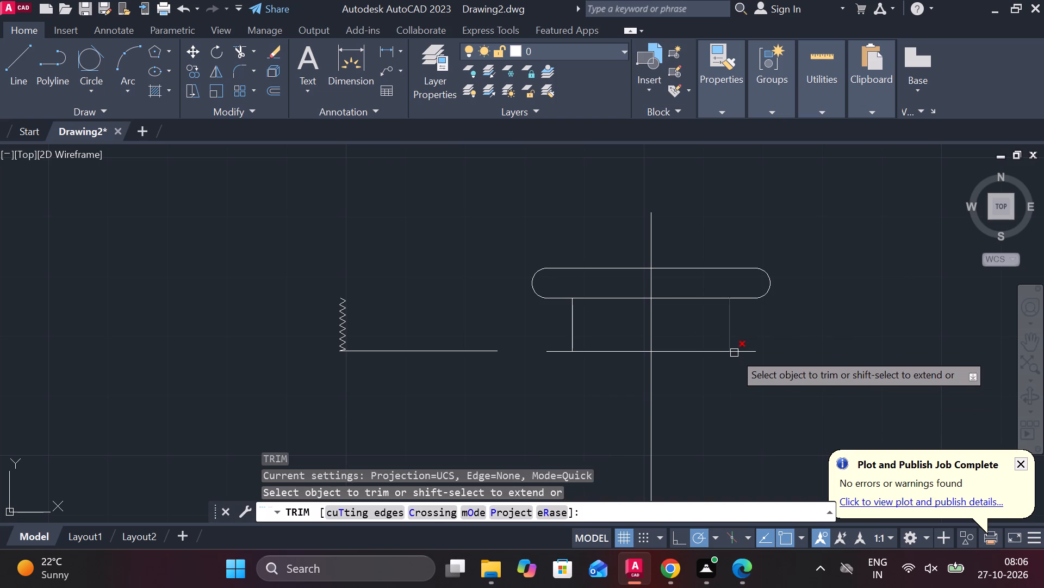
pyautogui.click(735, 353)
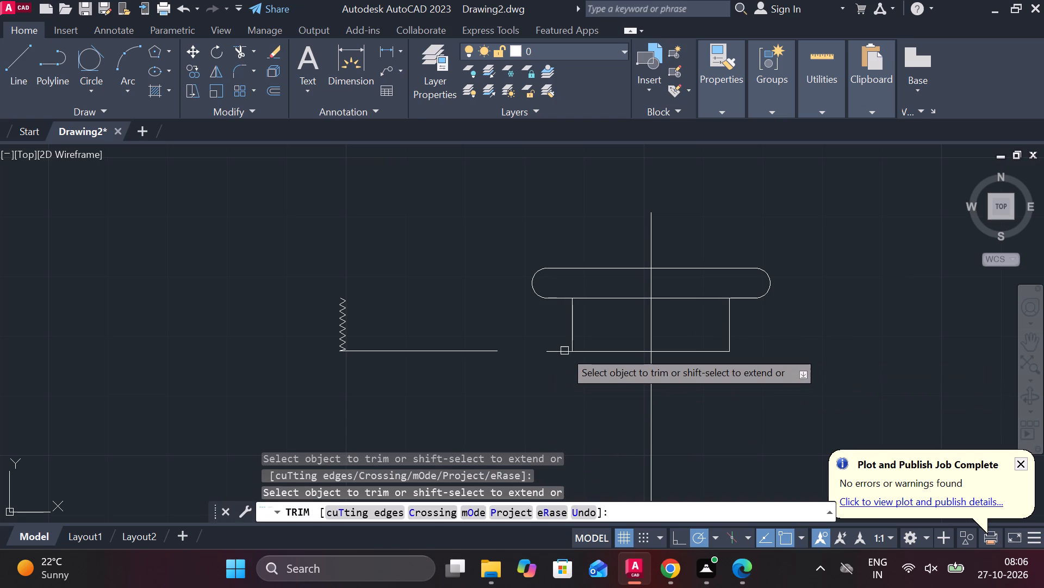
pyautogui.click(564, 351)
pyautogui.click(396, 350)
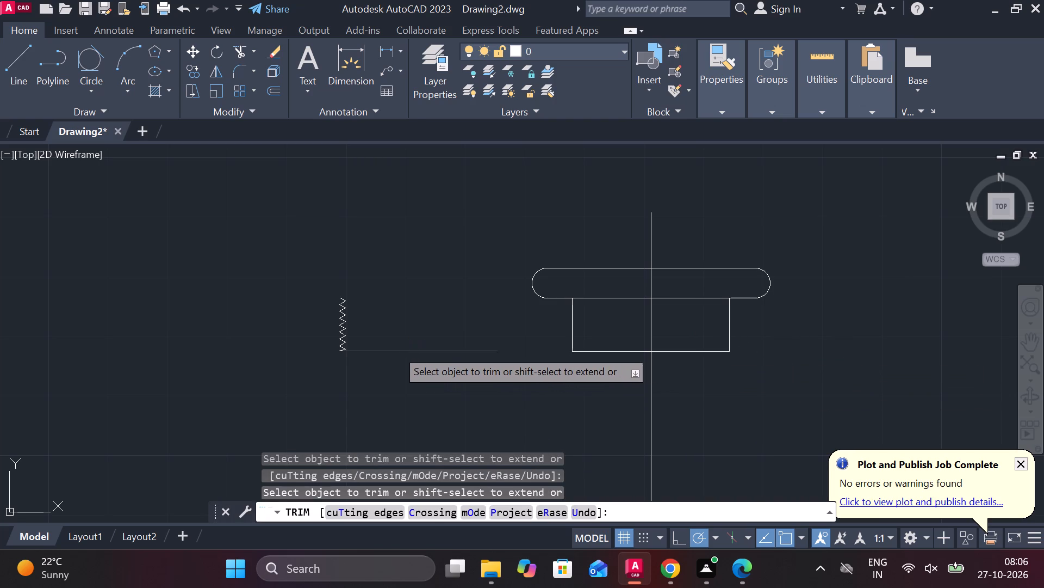
pyautogui.press('Escape')
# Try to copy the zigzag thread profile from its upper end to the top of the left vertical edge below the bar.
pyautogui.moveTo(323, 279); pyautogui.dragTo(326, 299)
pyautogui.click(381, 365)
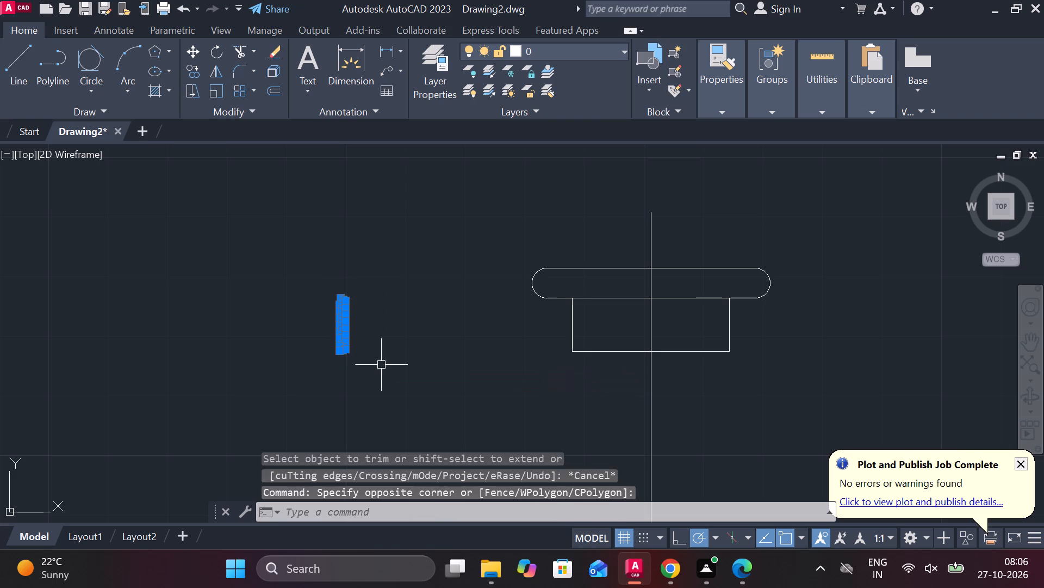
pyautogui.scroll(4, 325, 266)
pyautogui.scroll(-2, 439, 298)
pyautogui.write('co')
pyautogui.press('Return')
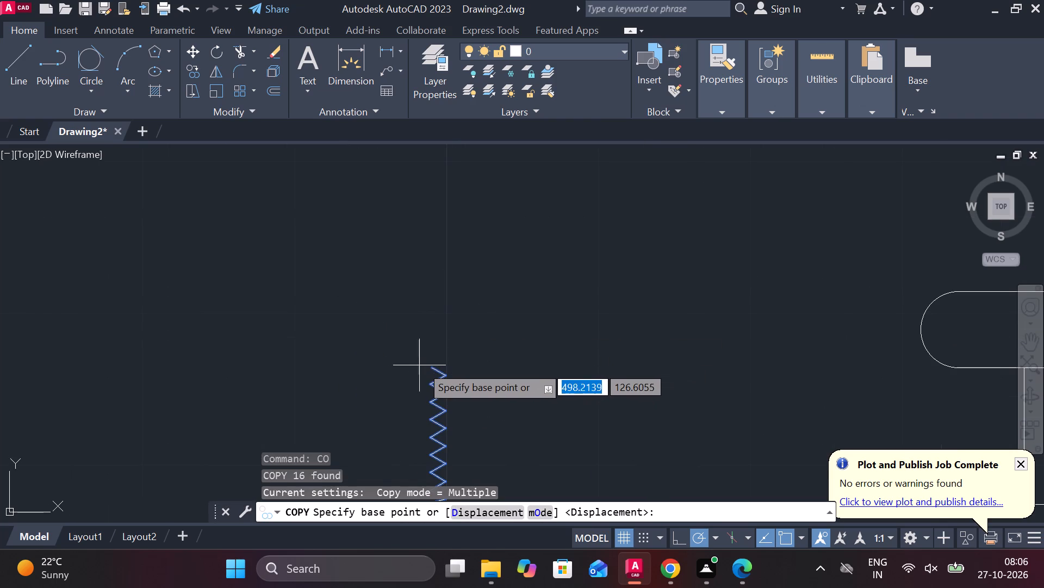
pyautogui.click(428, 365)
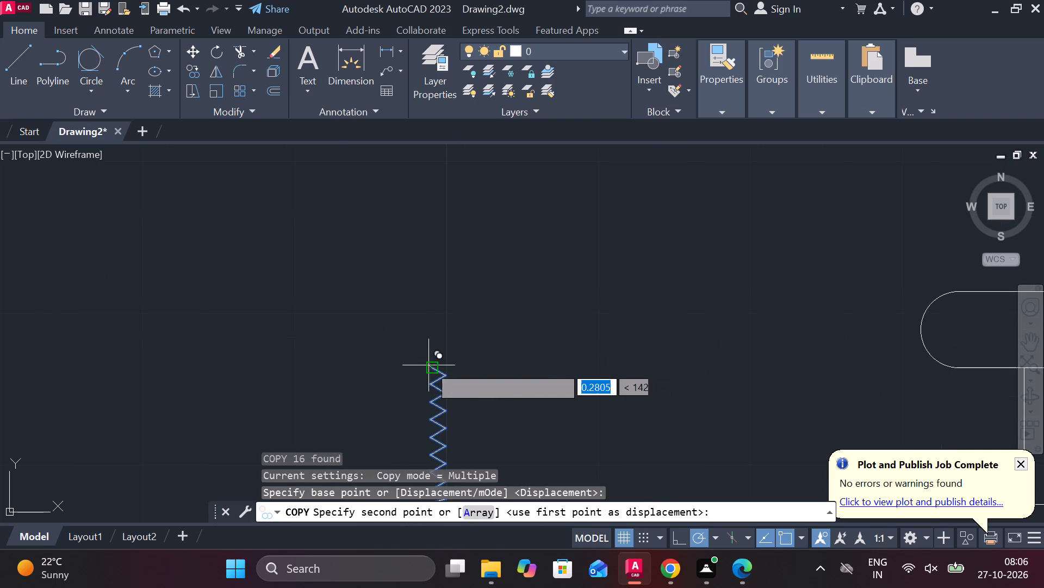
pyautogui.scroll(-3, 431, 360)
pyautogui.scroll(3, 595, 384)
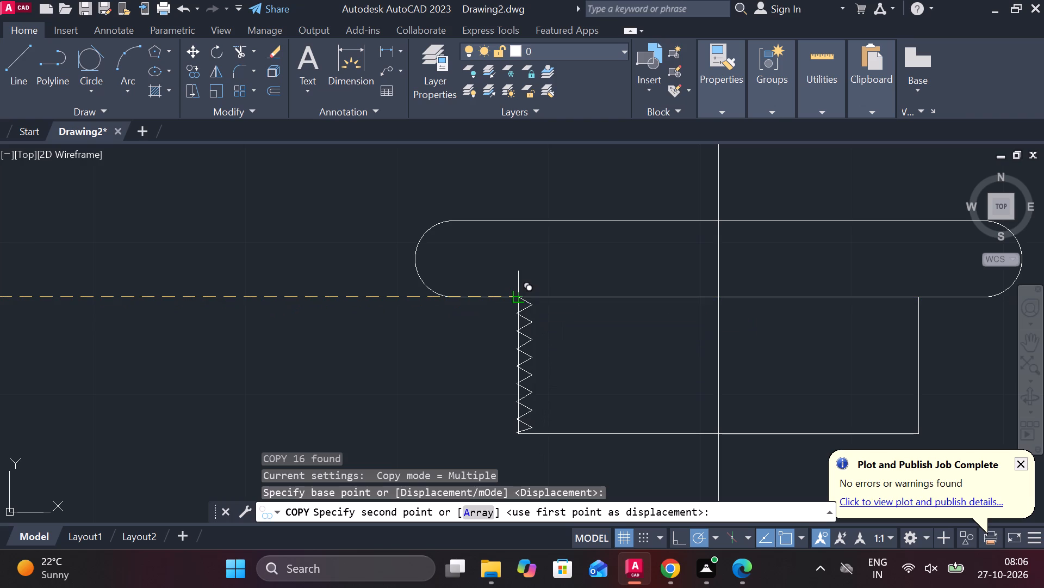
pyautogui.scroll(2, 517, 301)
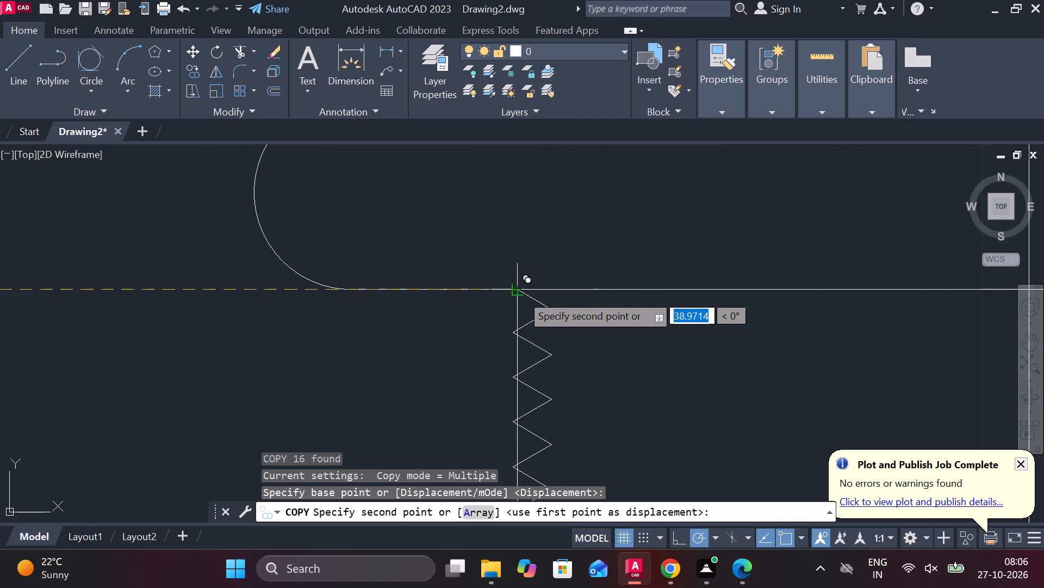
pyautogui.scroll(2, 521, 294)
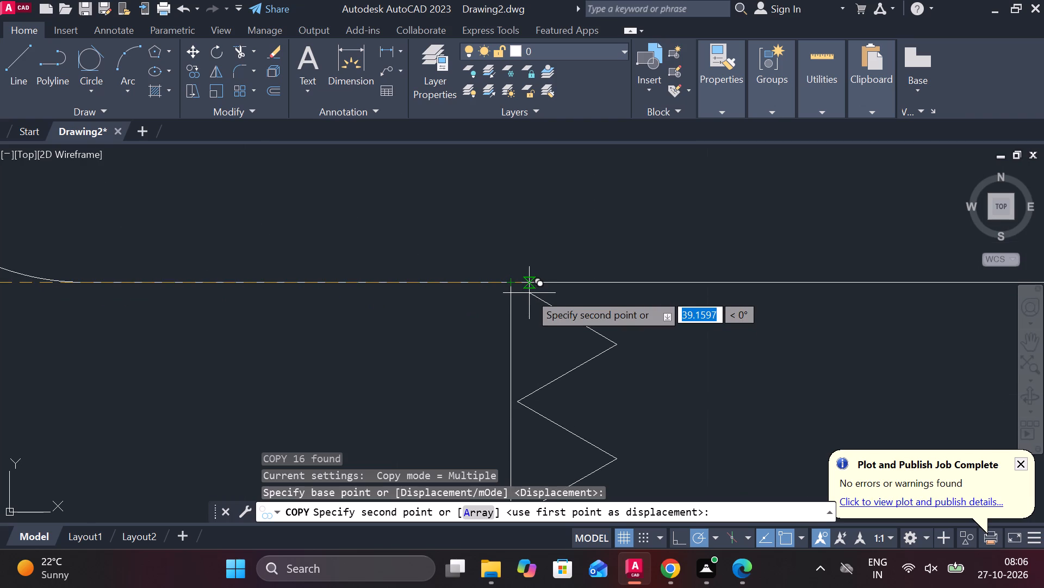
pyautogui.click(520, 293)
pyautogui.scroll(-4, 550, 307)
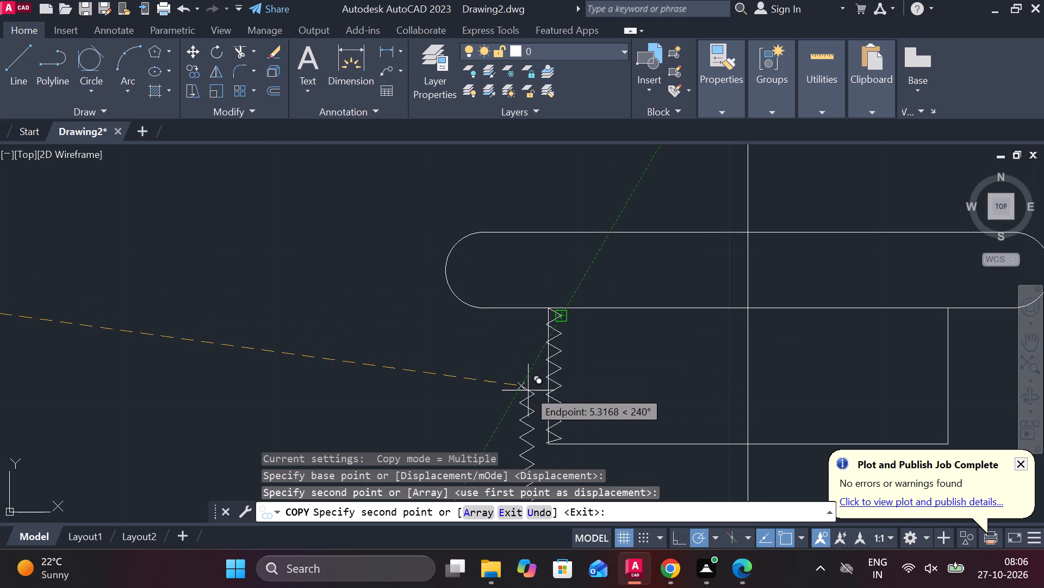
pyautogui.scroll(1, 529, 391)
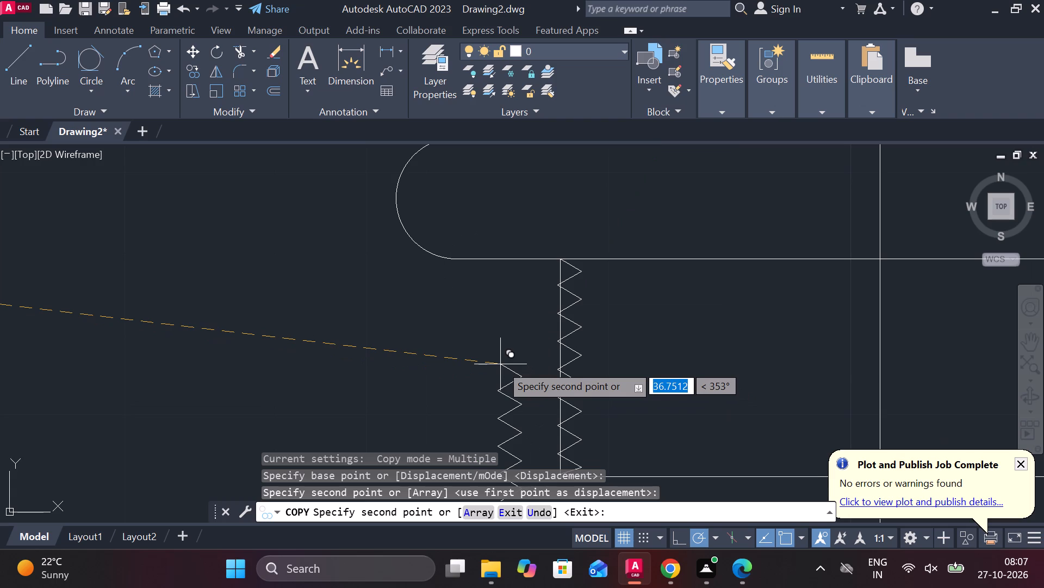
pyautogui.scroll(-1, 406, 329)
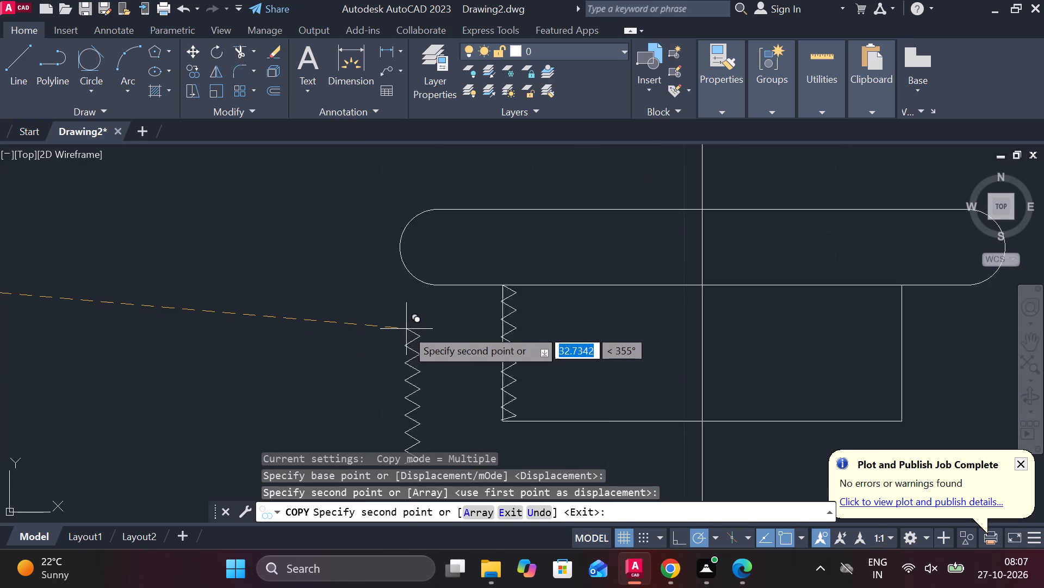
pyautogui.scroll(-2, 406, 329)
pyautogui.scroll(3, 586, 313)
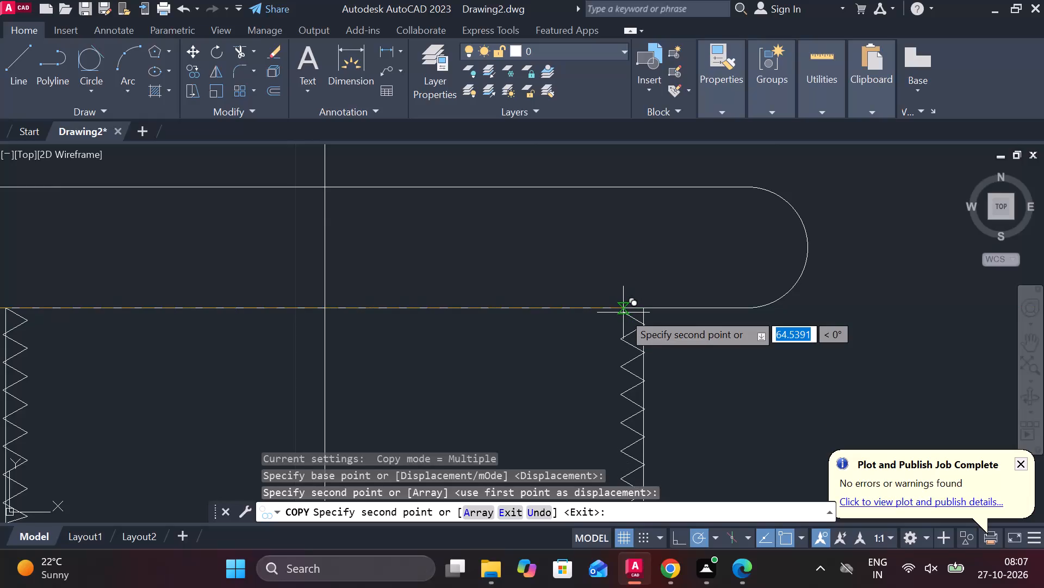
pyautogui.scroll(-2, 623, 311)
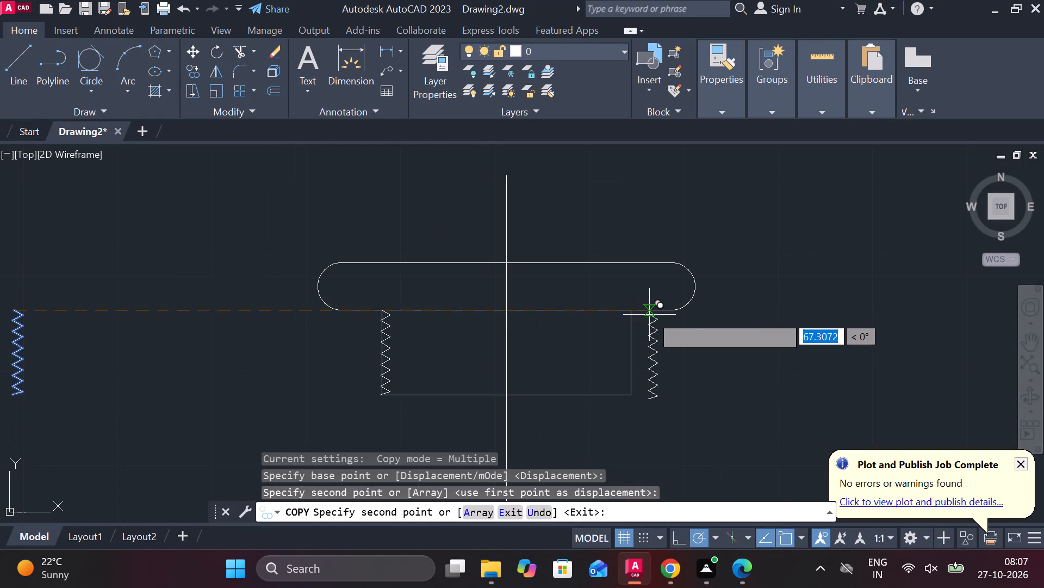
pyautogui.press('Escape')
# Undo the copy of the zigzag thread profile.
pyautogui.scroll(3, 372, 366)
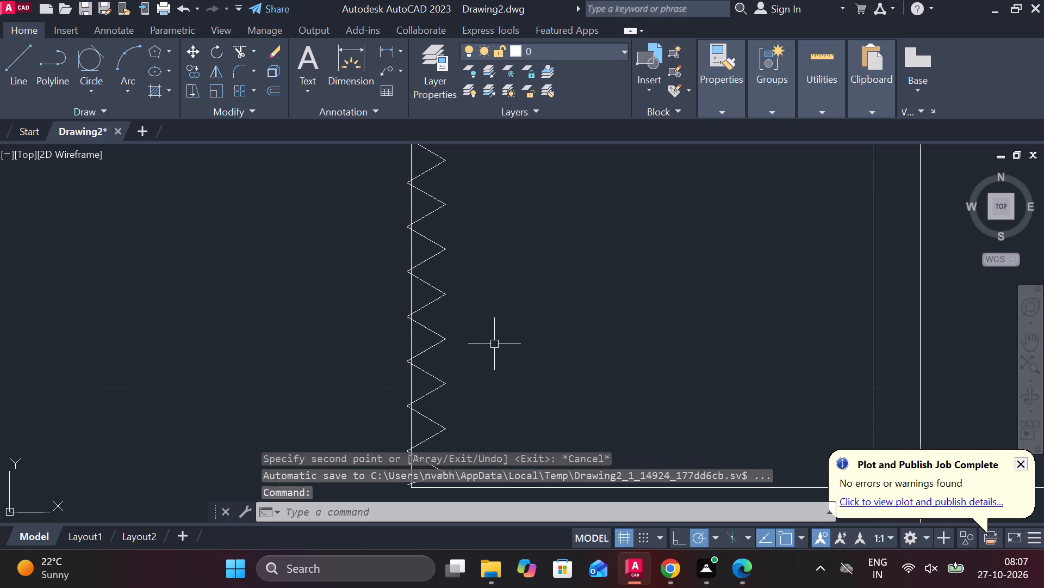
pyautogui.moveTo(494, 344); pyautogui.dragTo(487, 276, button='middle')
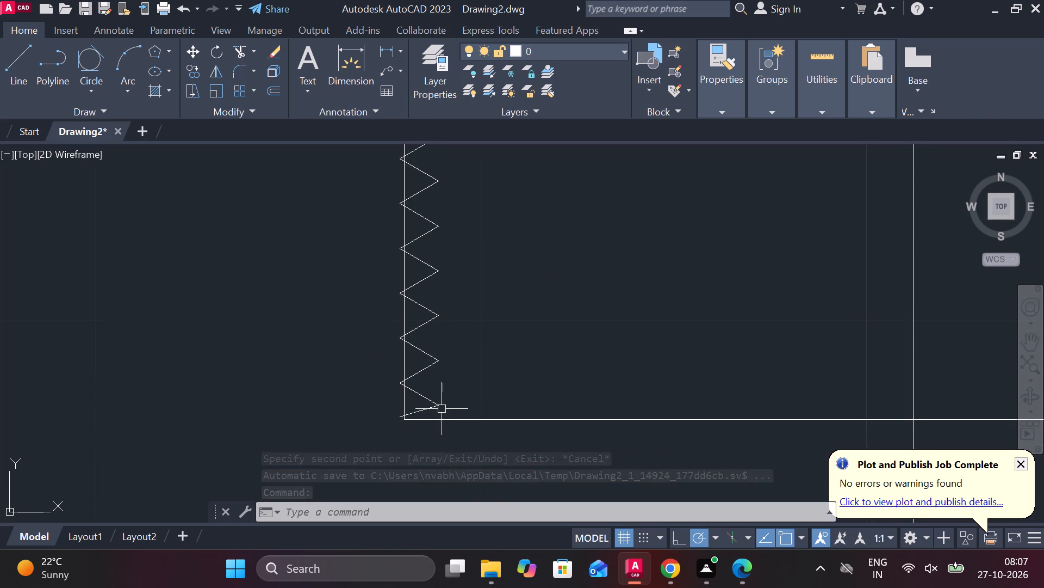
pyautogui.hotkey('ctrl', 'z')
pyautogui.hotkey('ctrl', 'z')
# Move the zigzag thread profile by its lower end onto the bottom-left corner of the section below the bar.
pyautogui.moveTo(449, 418); pyautogui.dragTo(481, 231, button='middle')
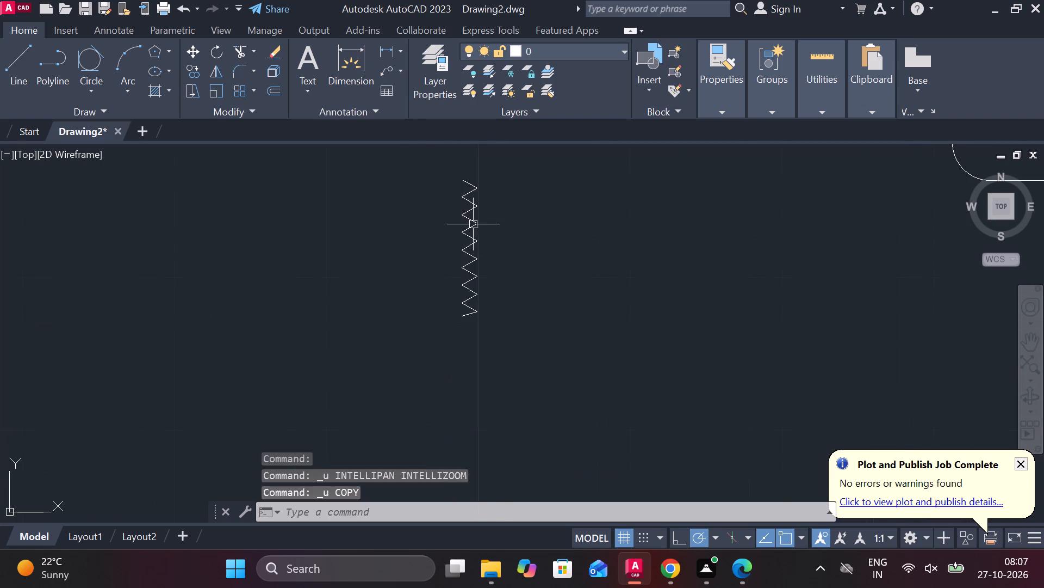
pyautogui.click(446, 177)
pyautogui.click(518, 362)
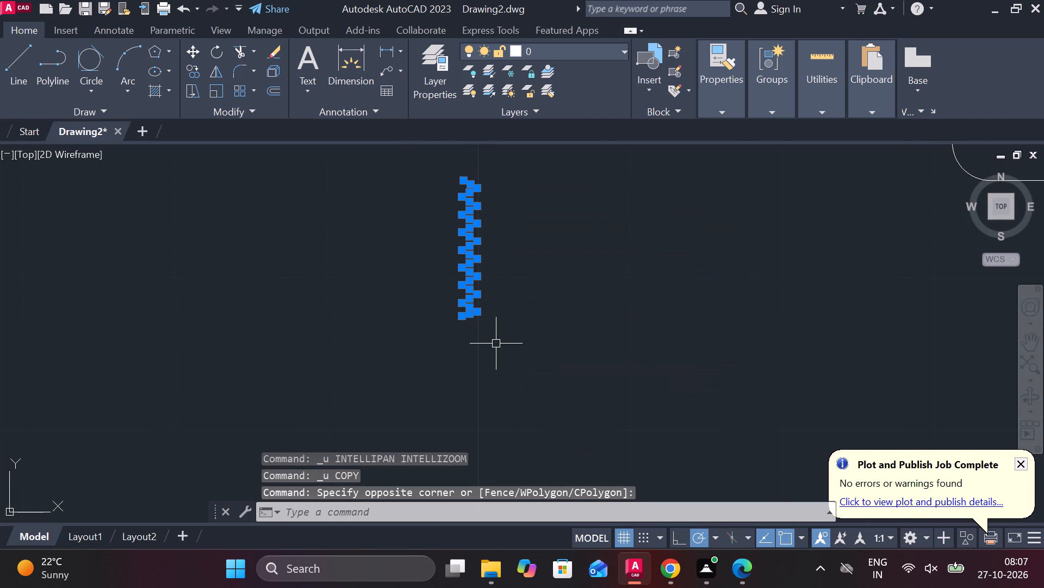
pyautogui.press('m')
pyautogui.press('Return')
pyautogui.scroll(4, 473, 342)
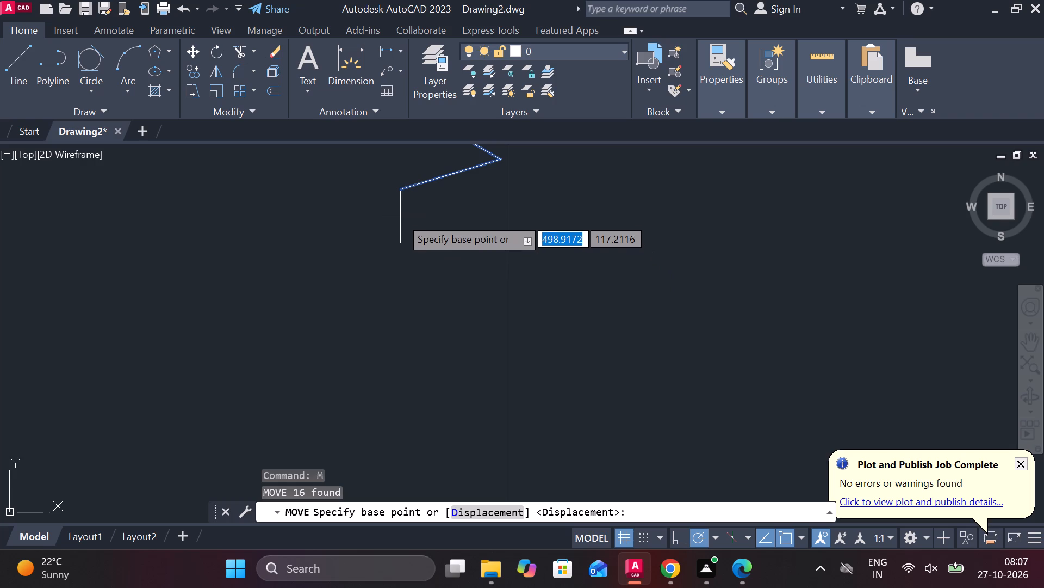
pyautogui.click(398, 194)
pyautogui.scroll(-3, 407, 241)
pyautogui.moveTo(610, 341); pyautogui.dragTo(549, 357, button='middle')
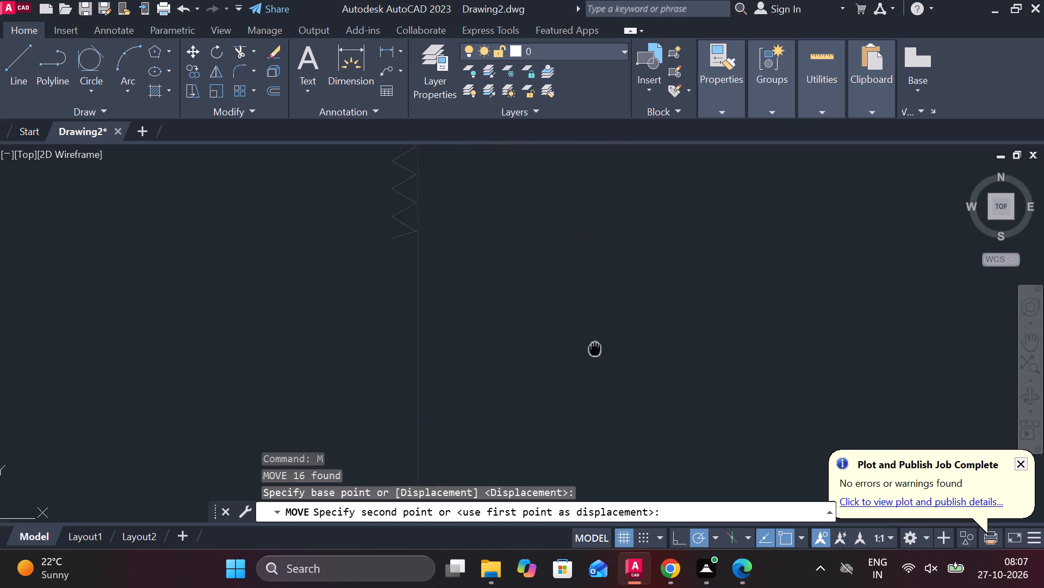
pyautogui.moveTo(549, 357); pyautogui.dragTo(0, 409, button='middle')
pyautogui.scroll(2, 785, 289)
pyautogui.scroll(3, 684, 315)
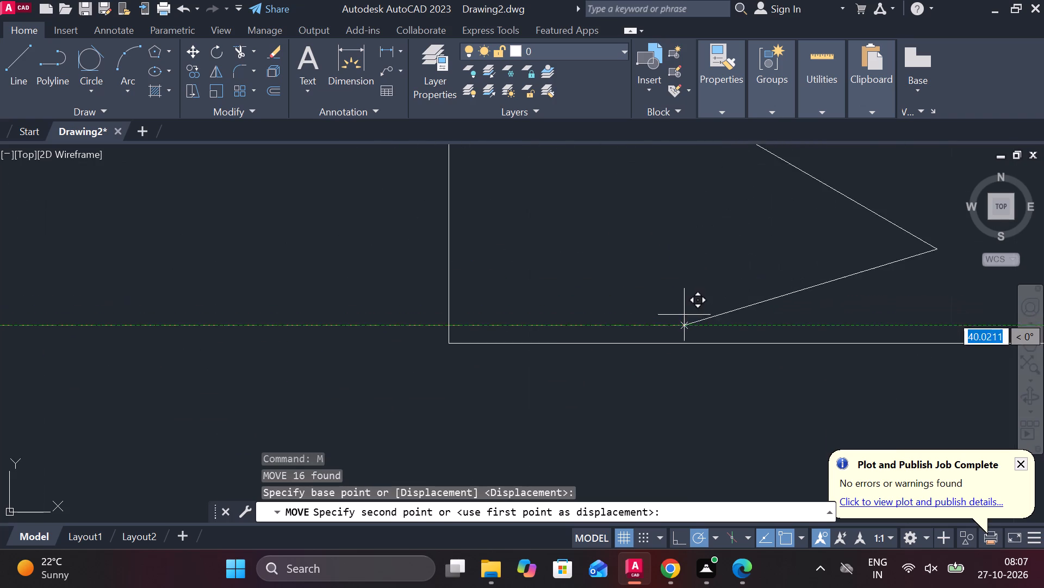
pyautogui.click(448, 340)
# Mirror the zigzag thread and the left vertical edge about the centreline, keeping the source objects.
pyautogui.scroll(-1, 447, 340)
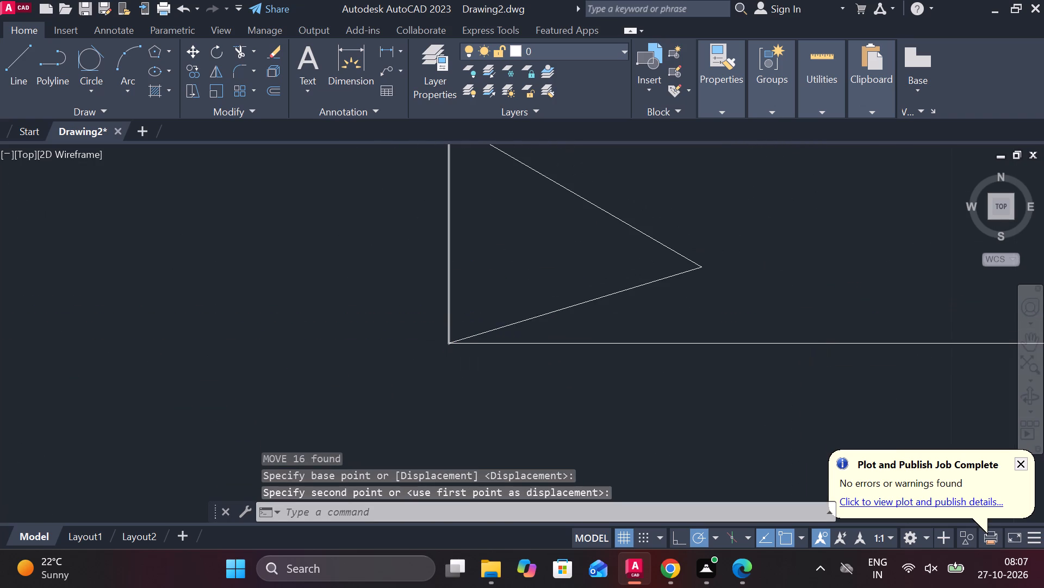
pyautogui.scroll(-5, 447, 340)
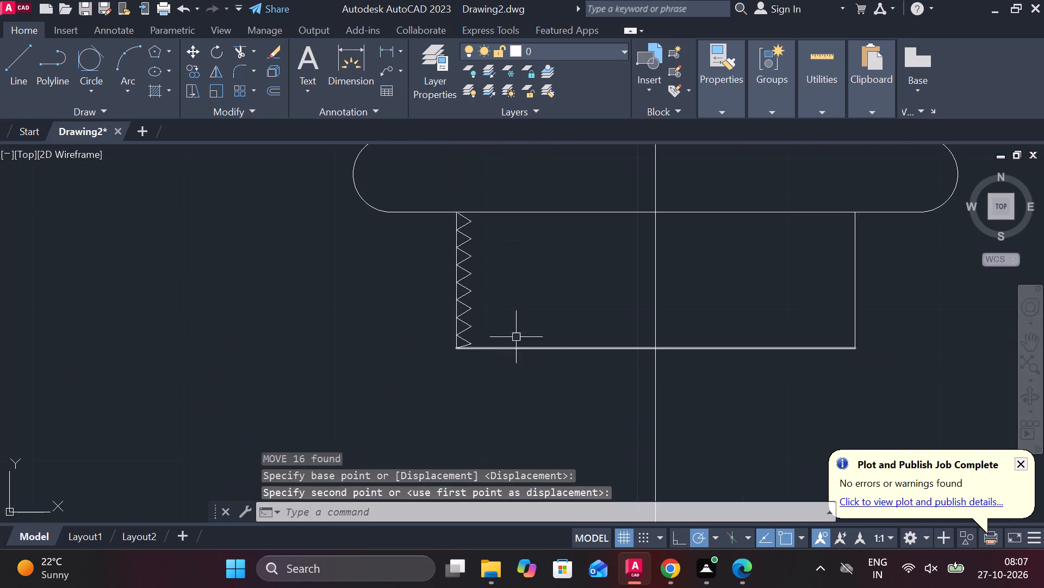
pyautogui.click(480, 372)
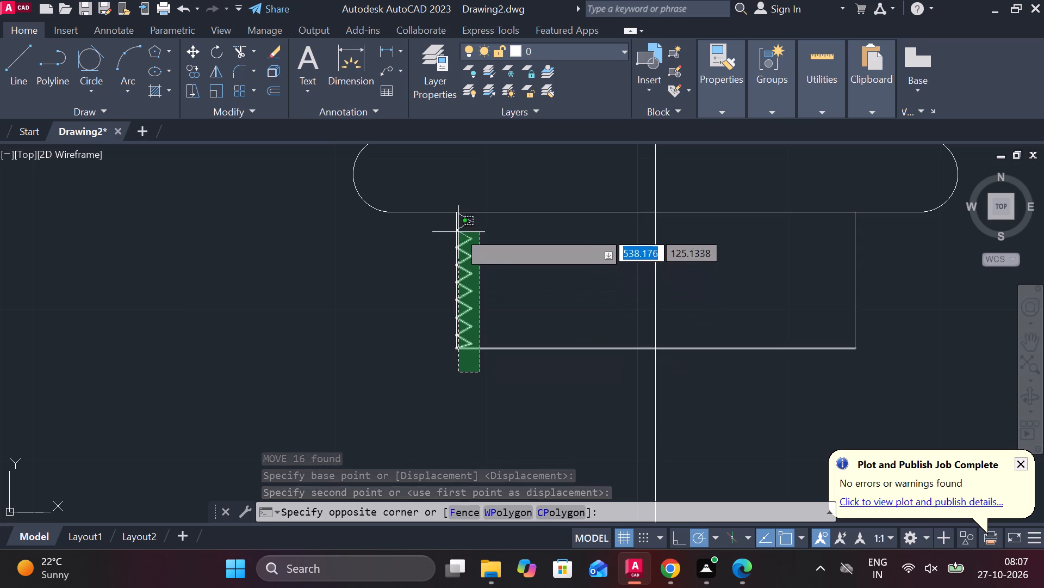
pyautogui.click(449, 217)
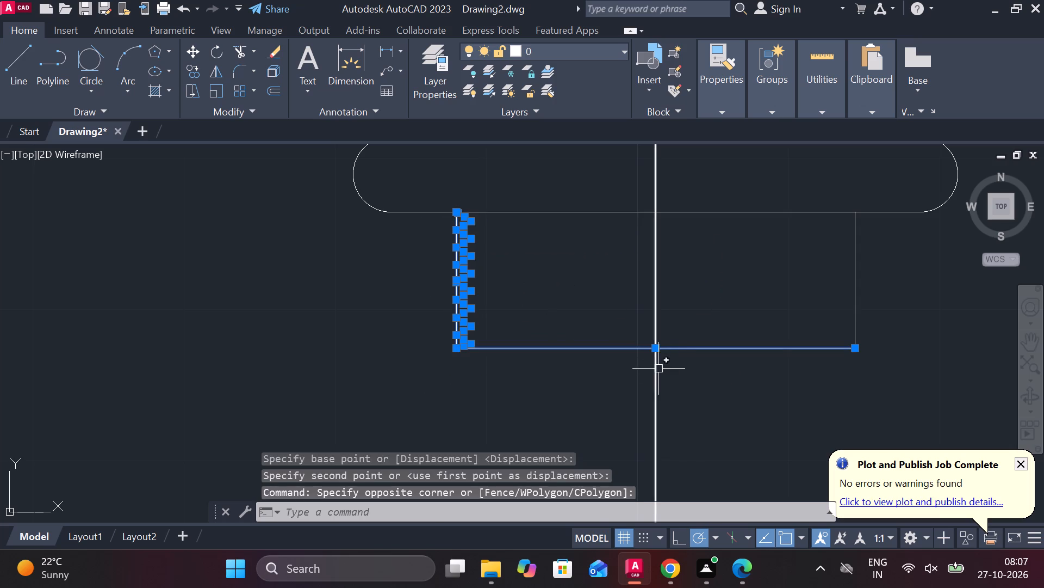
pyautogui.keyDown('shift'); pyautogui.click(604, 351); pyautogui.keyUp('shift')
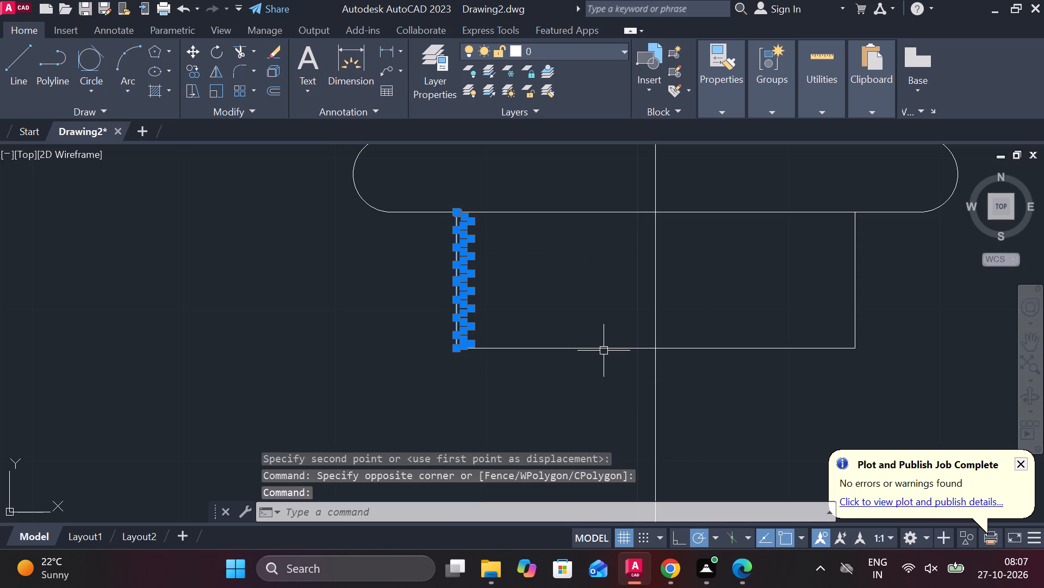
pyautogui.write('MI')
pyautogui.press('Return')
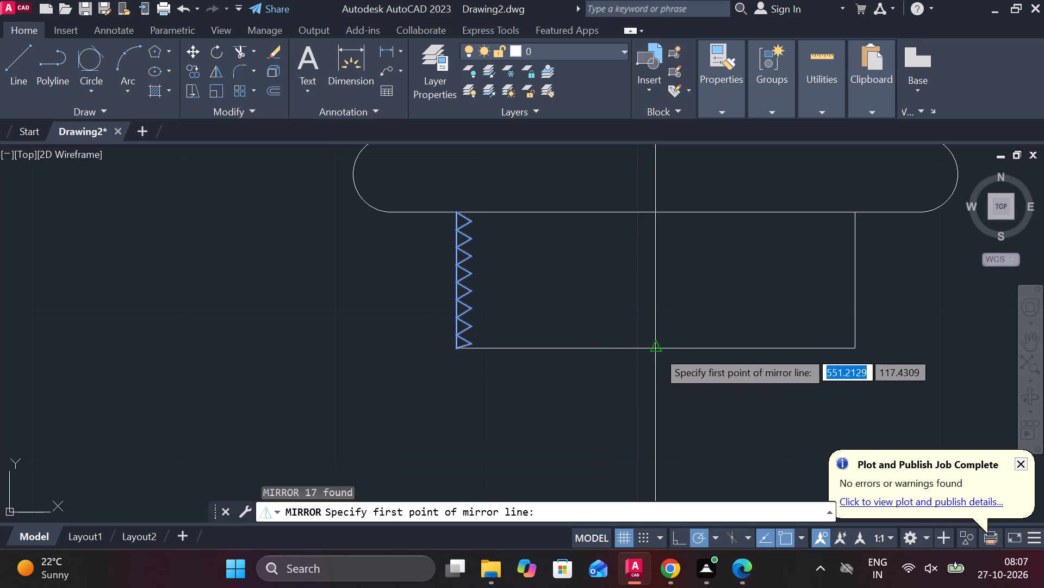
pyautogui.click(657, 351)
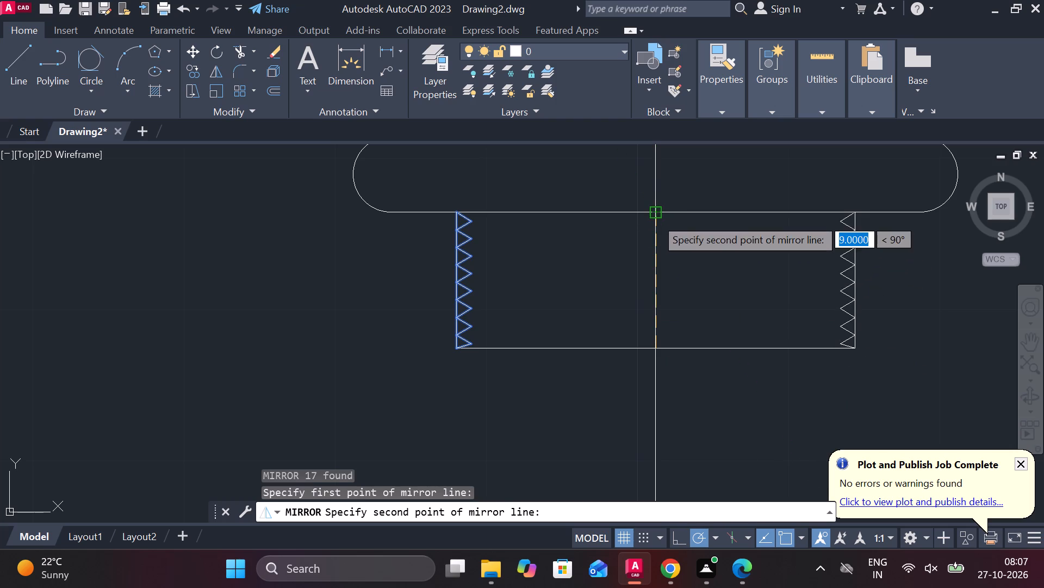
pyautogui.click(655, 218)
pyautogui.click(683, 281)
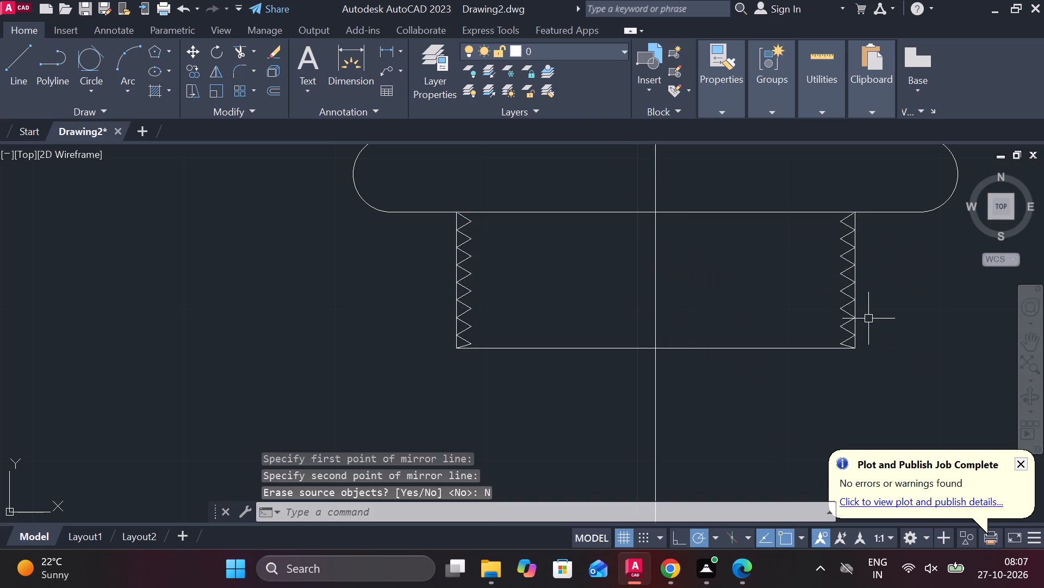
# Erase the straight vertical edges on both sides, including the duplicate on the right, leaving only the zigzag thread profiles.
pyautogui.click(855, 269)
pyautogui.write('E')
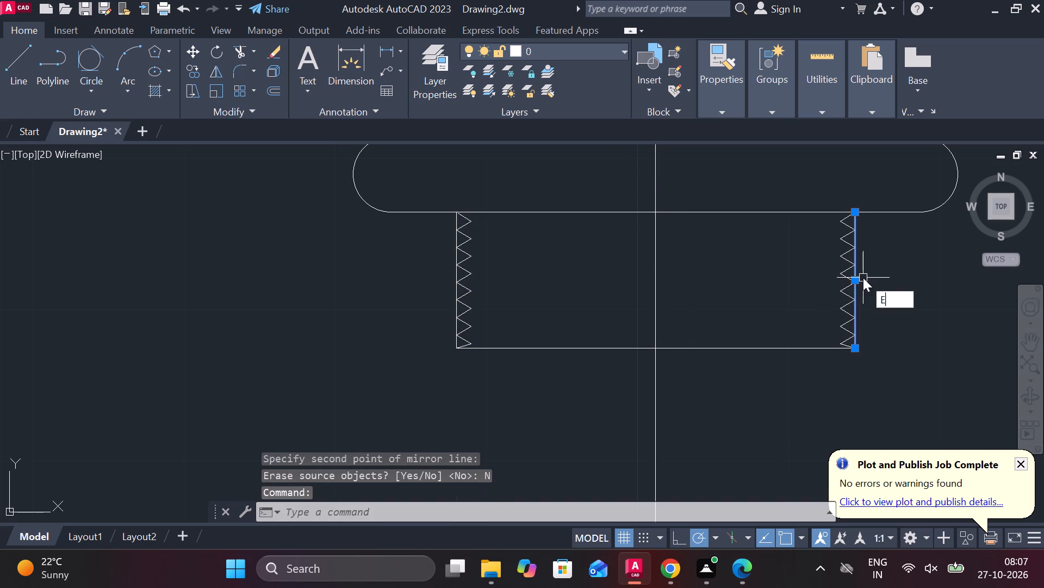
pyautogui.press('space')
pyautogui.click(855, 275)
pyautogui.write('E')
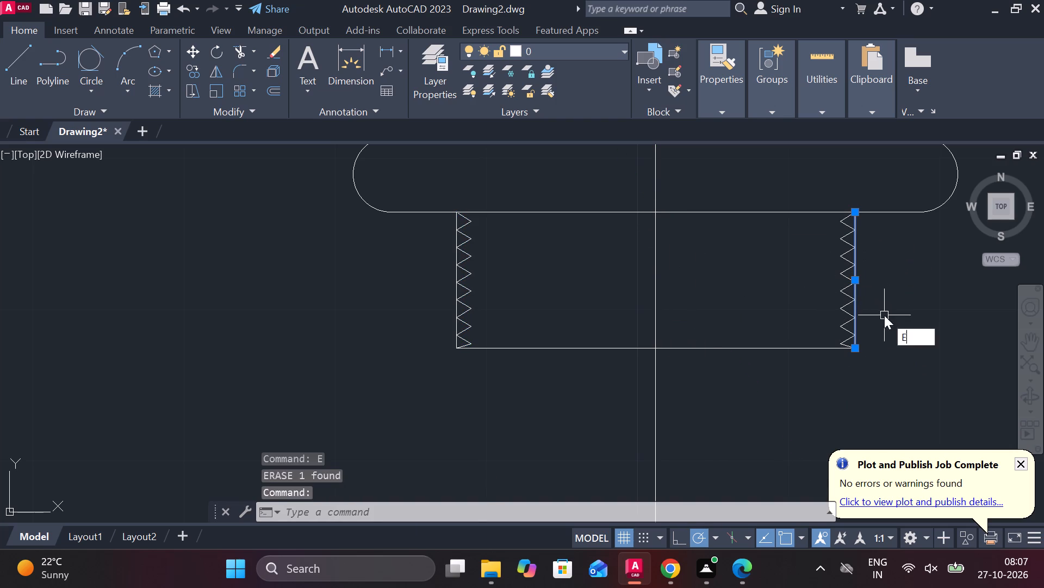
pyautogui.press('space')
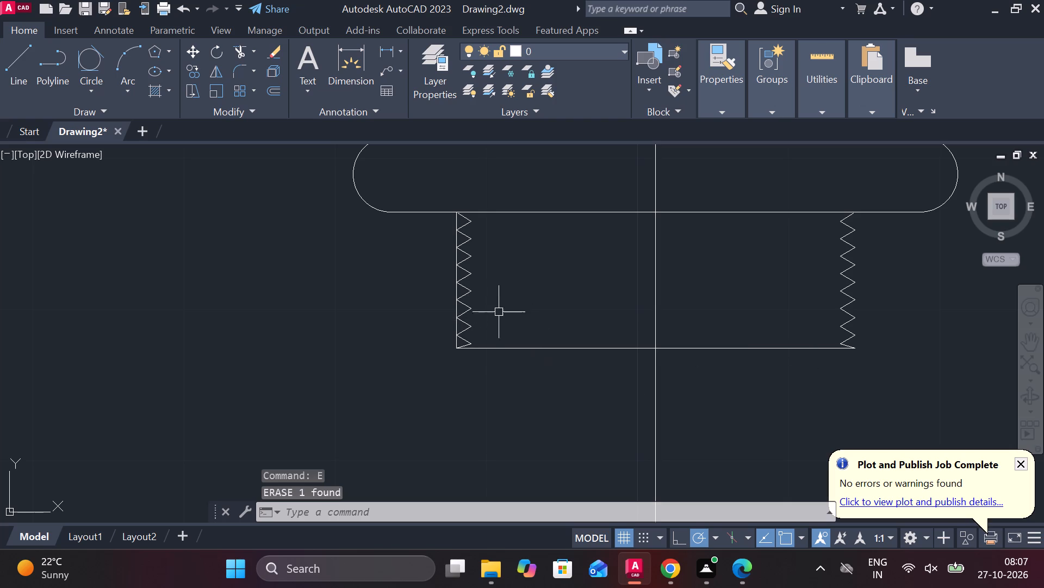
pyautogui.click(455, 282)
pyautogui.write('E')
pyautogui.press('space')
# Offset the threaded section's bottom line 44 upward, above the rounded bar.
pyautogui.scroll(-3, 461, 316)
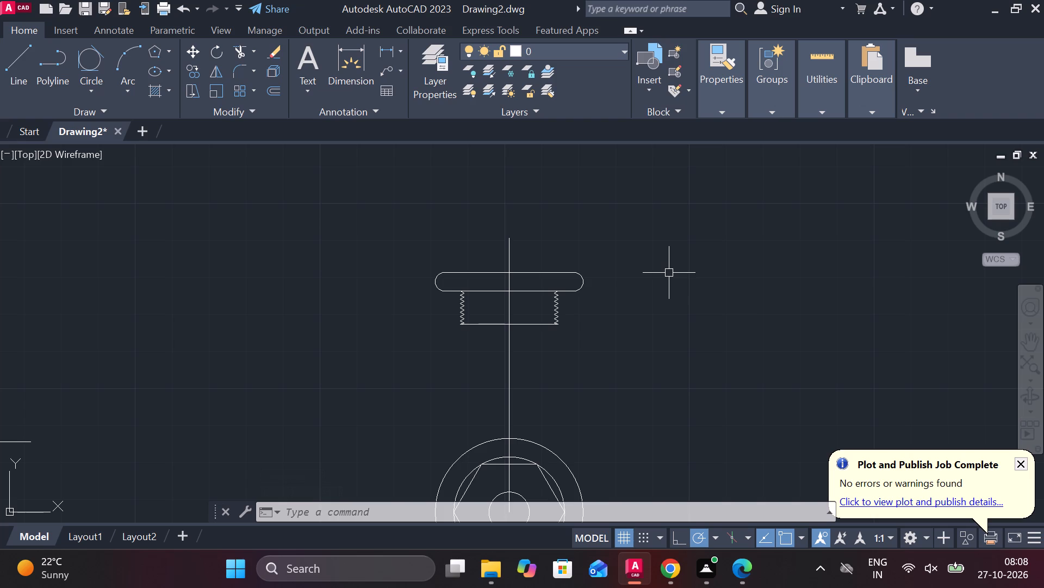
pyautogui.press('Escape')
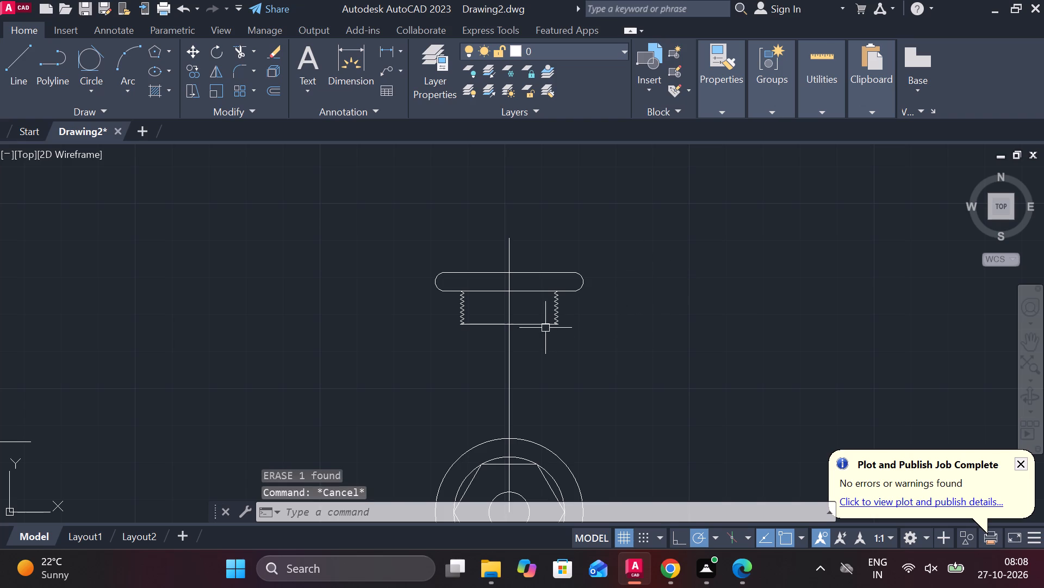
pyautogui.click(539, 326)
pyautogui.press('o')
pyautogui.press('Return')
pyautogui.press('Return')
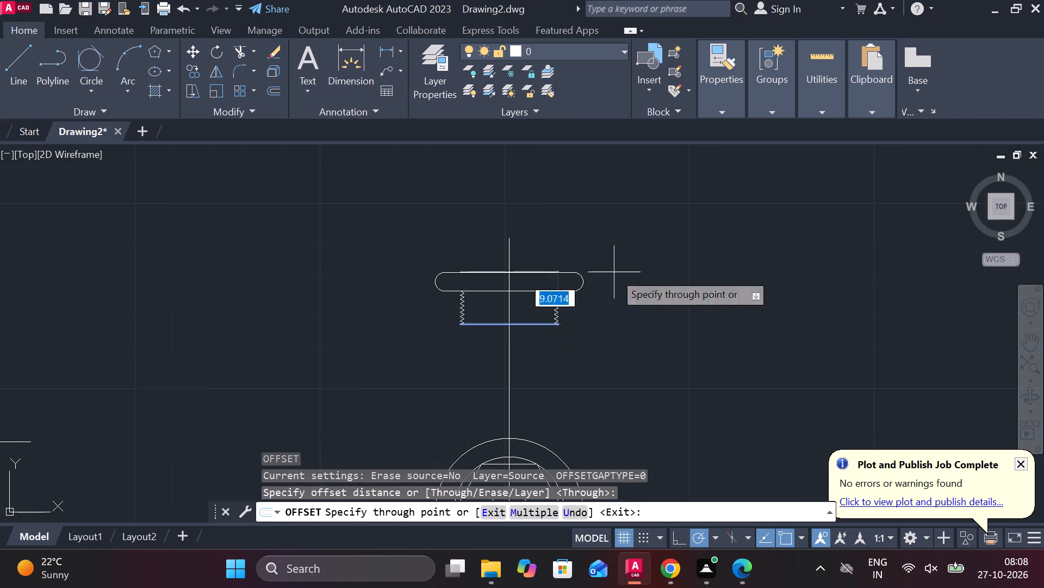
pyautogui.write('44')
pyautogui.press('space')
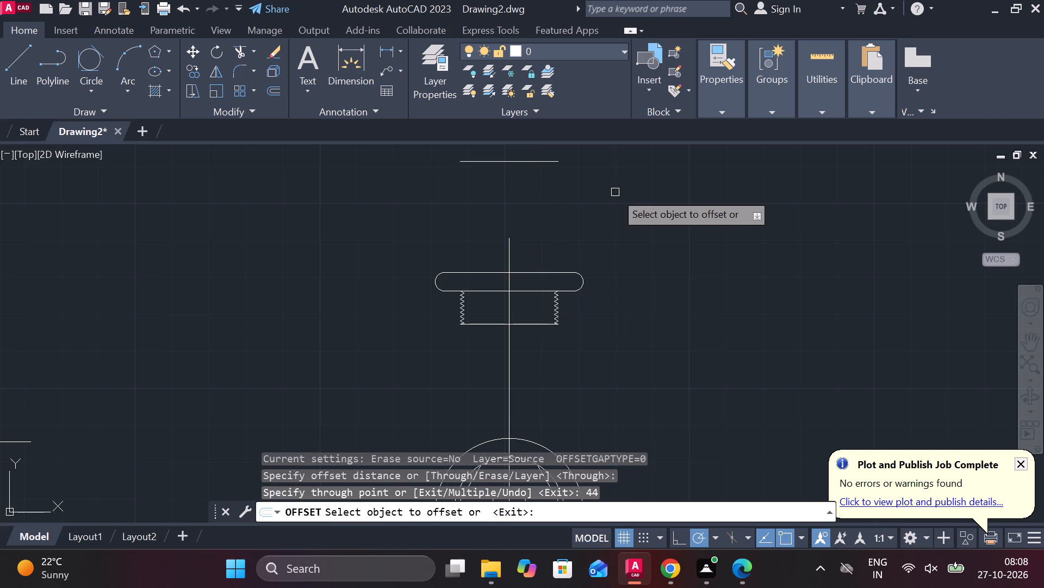
pyautogui.press('Escape')
# Lengthen the vertical centreline upward past the horizontal line above the rounded bar.
pyautogui.click(507, 249)
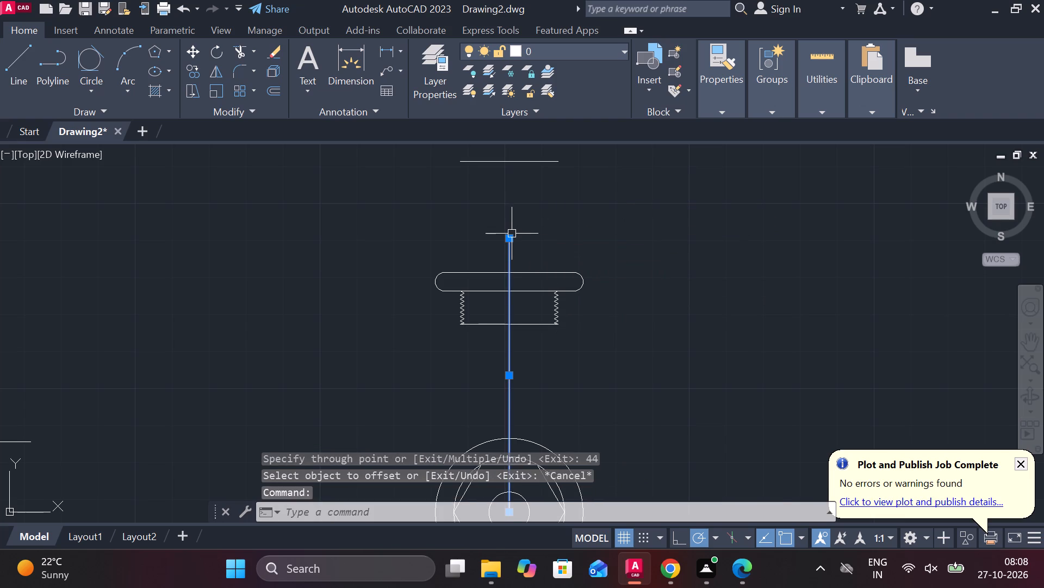
pyautogui.click(610, 275)
pyautogui.moveTo(540, 168); pyautogui.dragTo(554, 268, button='middle')
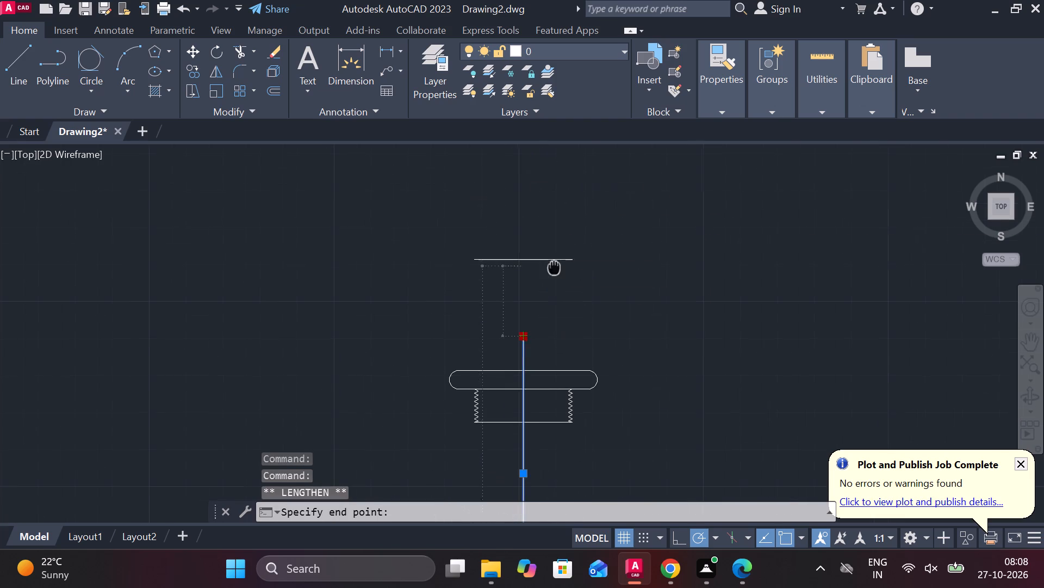
pyautogui.moveTo(554, 268); pyautogui.dragTo(554, 267, button='middle')
pyautogui.click(524, 154)
pyautogui.press('Escape')
pyautogui.moveTo(618, 306); pyautogui.dragTo(614, 283, button='middle')
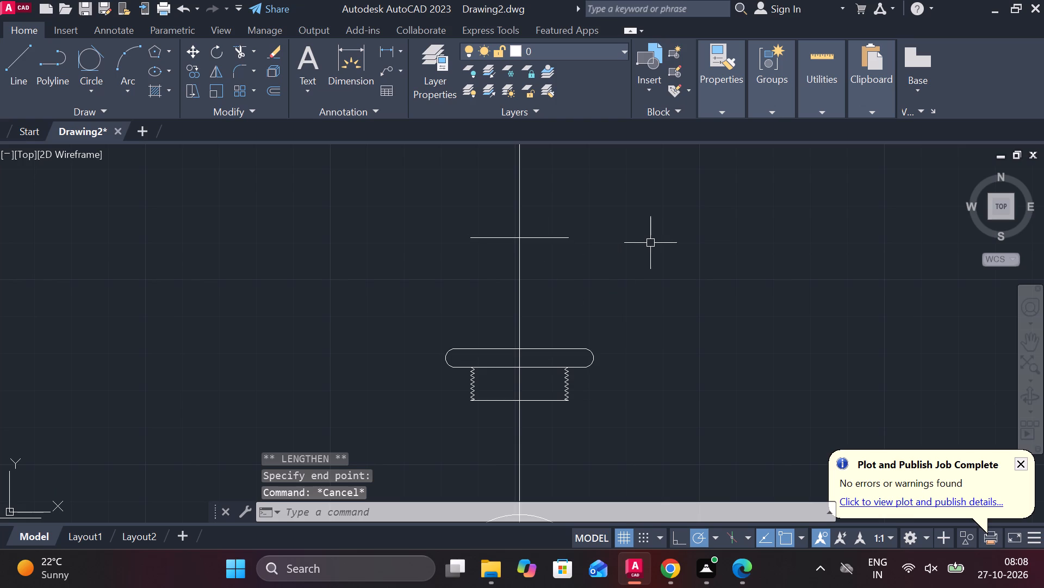
# Draw a 21-long horizontal line to the right from the centreline's intersection with the upper horizontal line.
pyautogui.press('l')
pyautogui.press('Return')
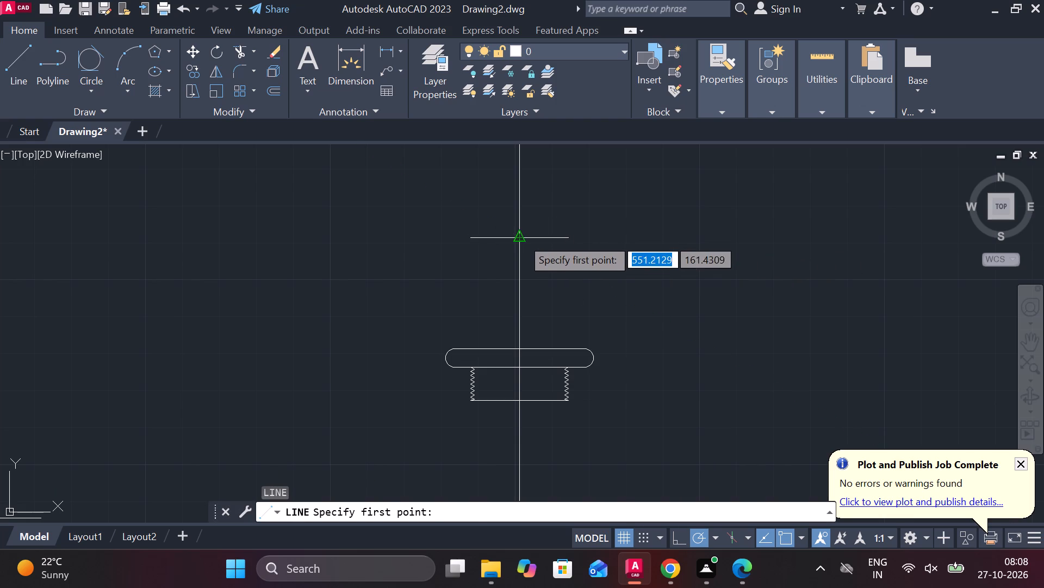
pyautogui.click(521, 238)
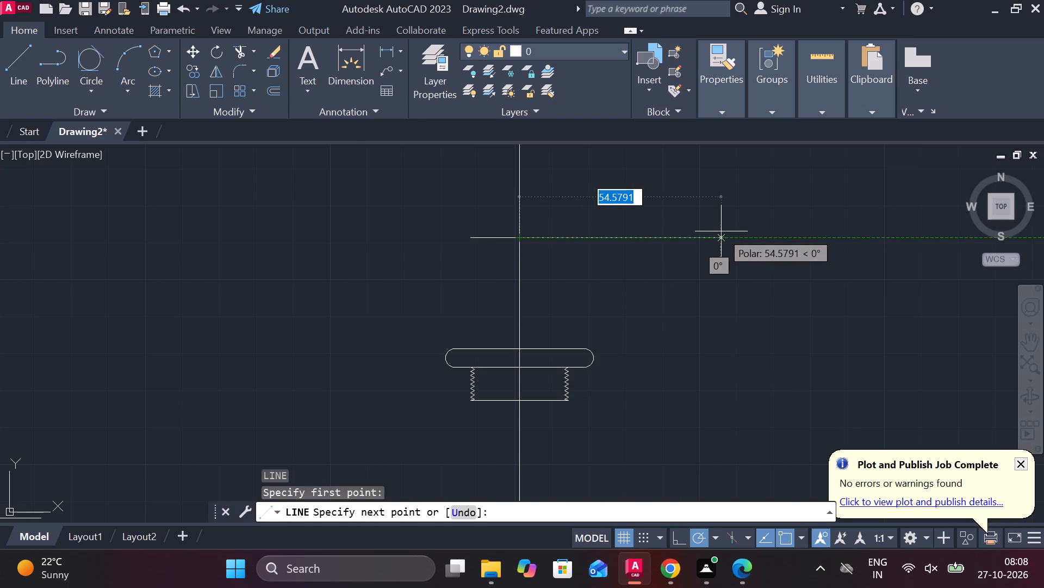
pyautogui.write('21')
pyautogui.press('space')
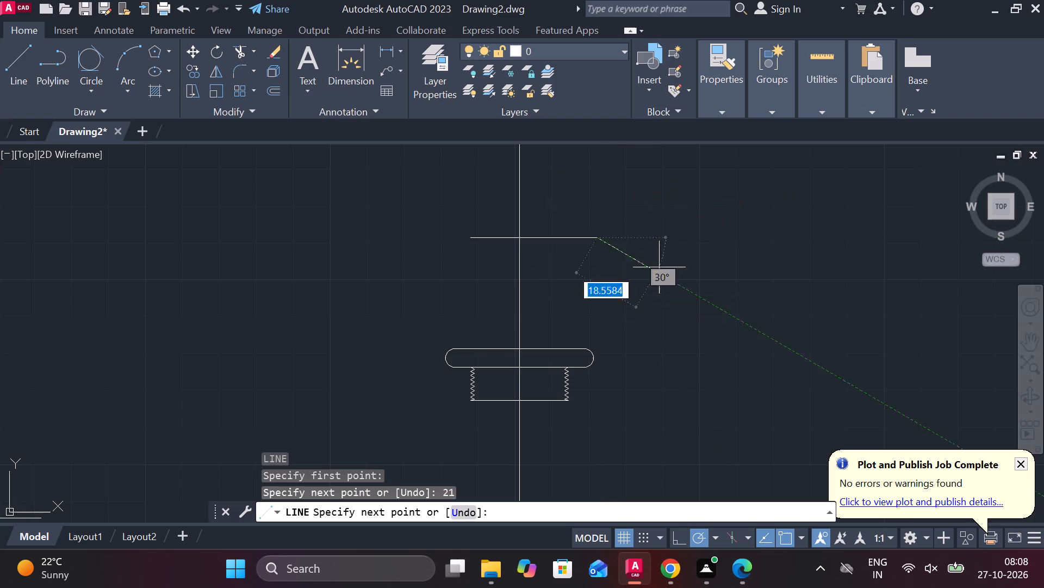
pyautogui.press('Escape')
# Draw a circle of diameter 6 centred on the right end of the 21-long line.
pyautogui.write('C')
pyautogui.press('space')
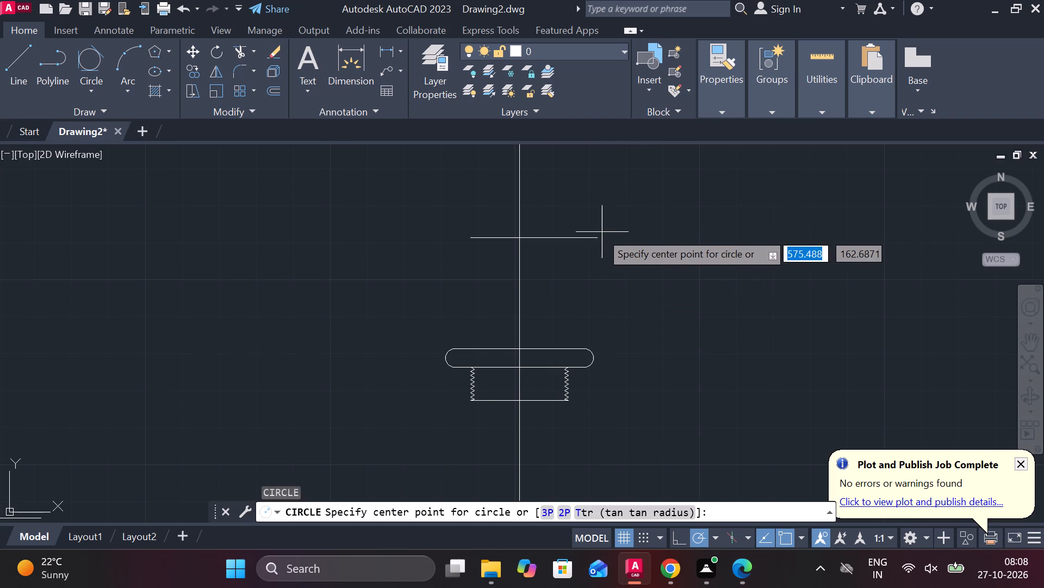
pyautogui.click(596, 243)
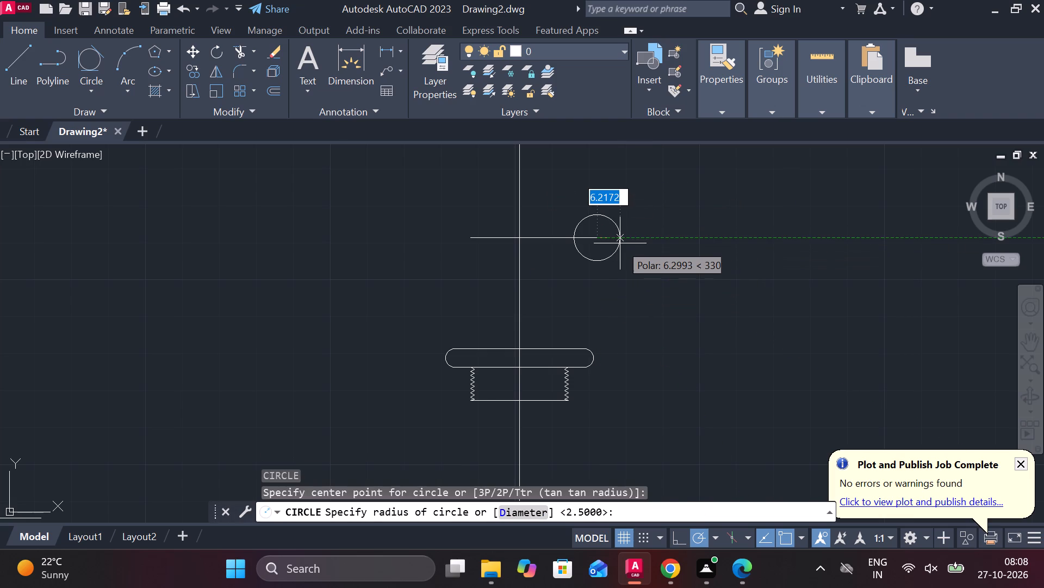
pyautogui.write('D 6')
pyautogui.press('space')
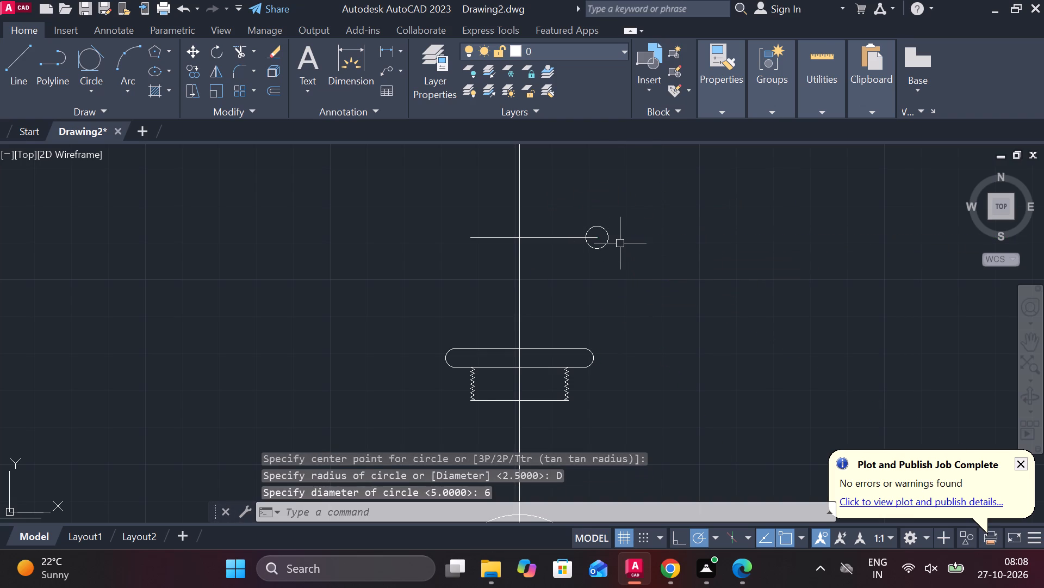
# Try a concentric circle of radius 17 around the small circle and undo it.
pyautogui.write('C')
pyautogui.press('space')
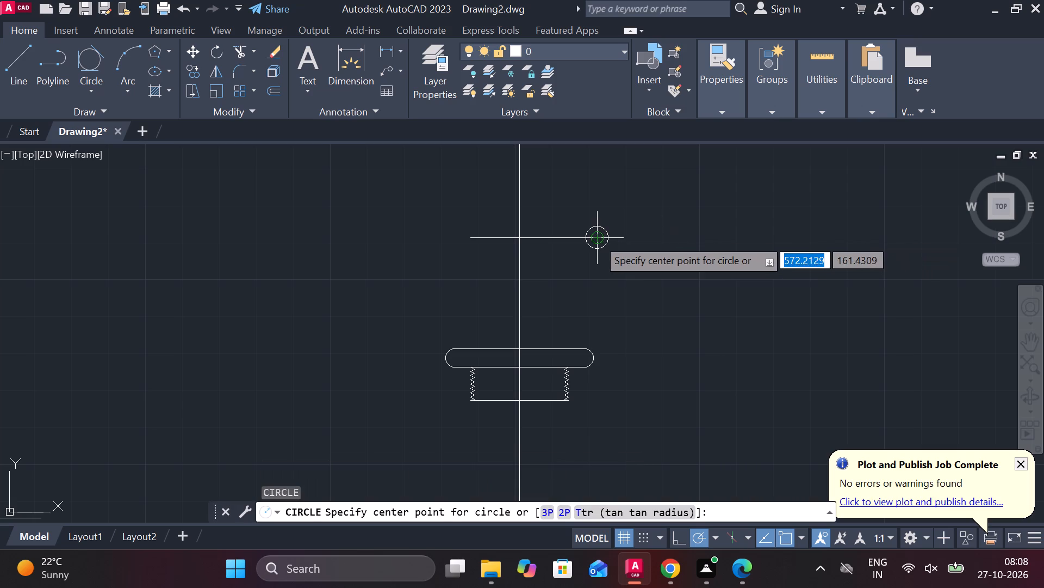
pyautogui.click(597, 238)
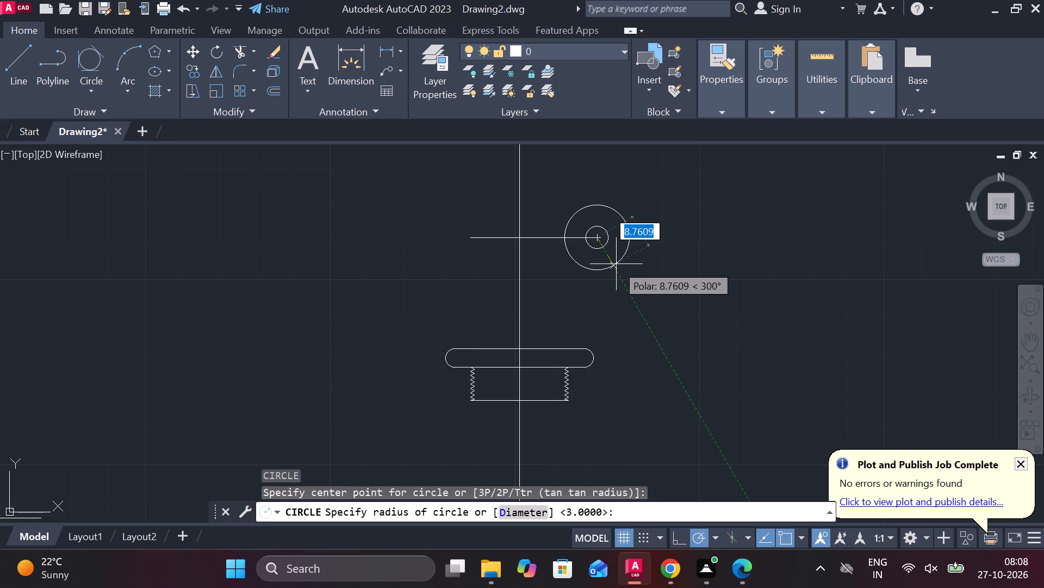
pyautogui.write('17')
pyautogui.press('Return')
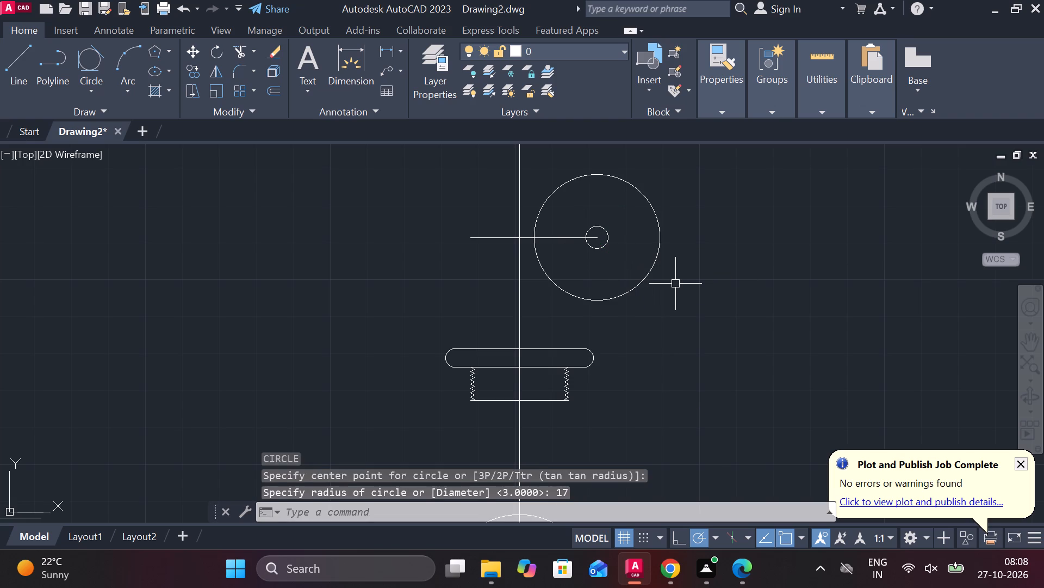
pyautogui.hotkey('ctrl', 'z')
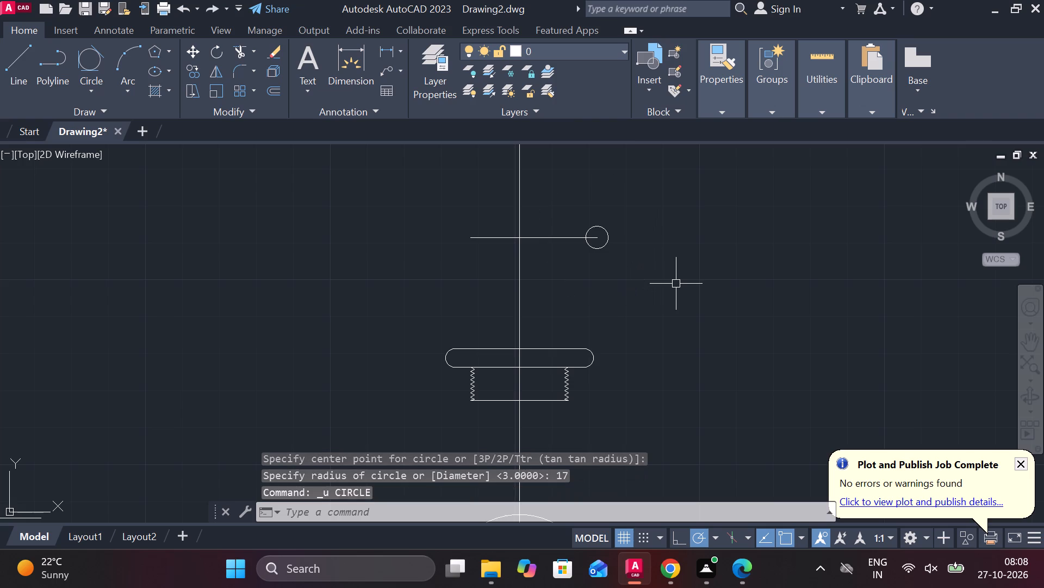
# Draw a circle of diameter 17 concentric with the small circle.
pyautogui.write('C')
pyautogui.press('space')
pyautogui.scroll(2, 620, 237)
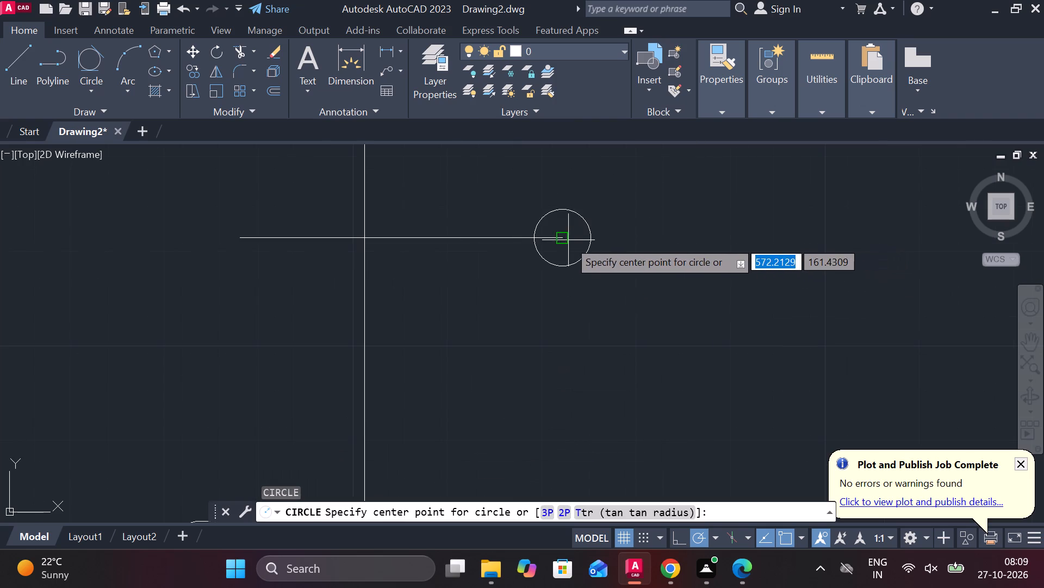
pyautogui.click(563, 237)
pyautogui.write('D 17')
pyautogui.press('Return')
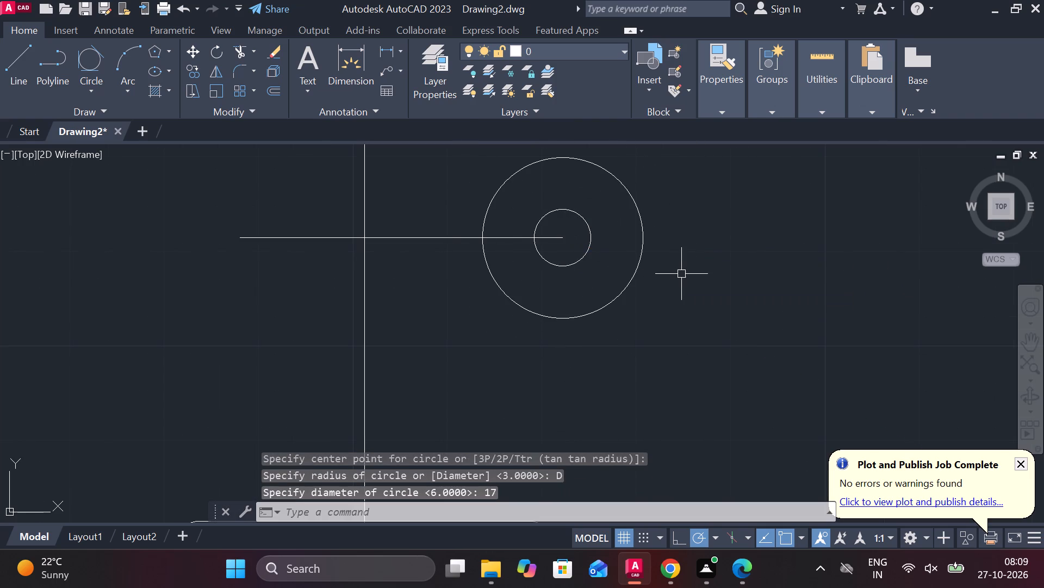
# Draw a vertical line down from the circles' centre, ending above the rounded bar.
pyautogui.scroll(-2, 687, 265)
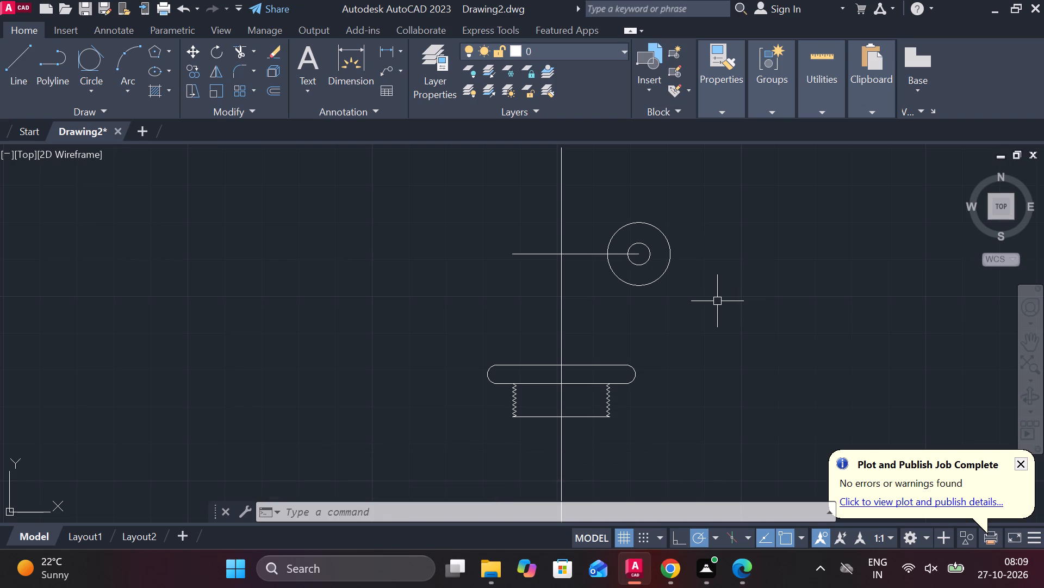
pyautogui.press('l')
pyautogui.press('Return')
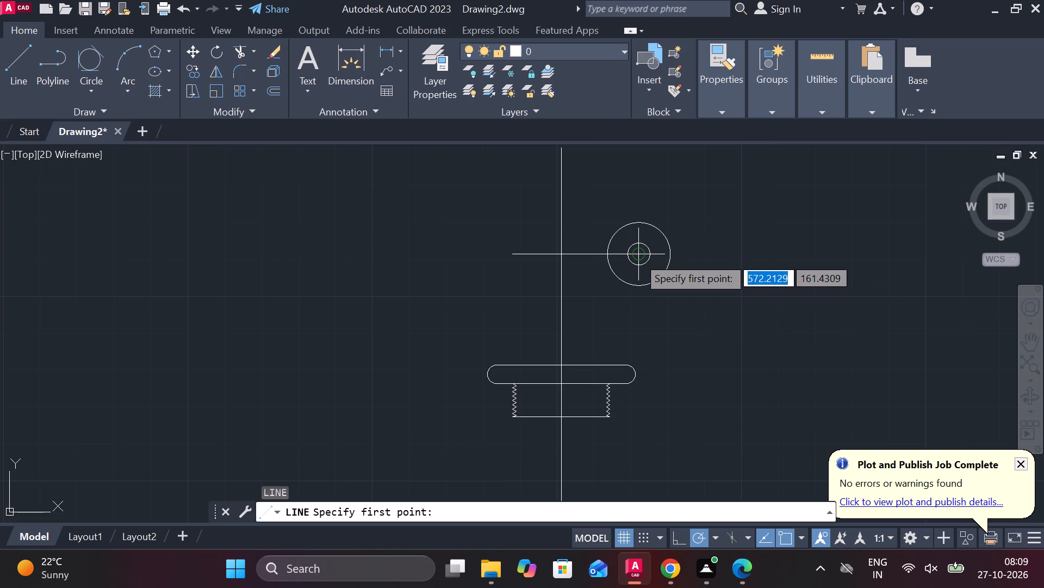
pyautogui.click(637, 256)
pyautogui.click(636, 325)
pyautogui.press('Escape')
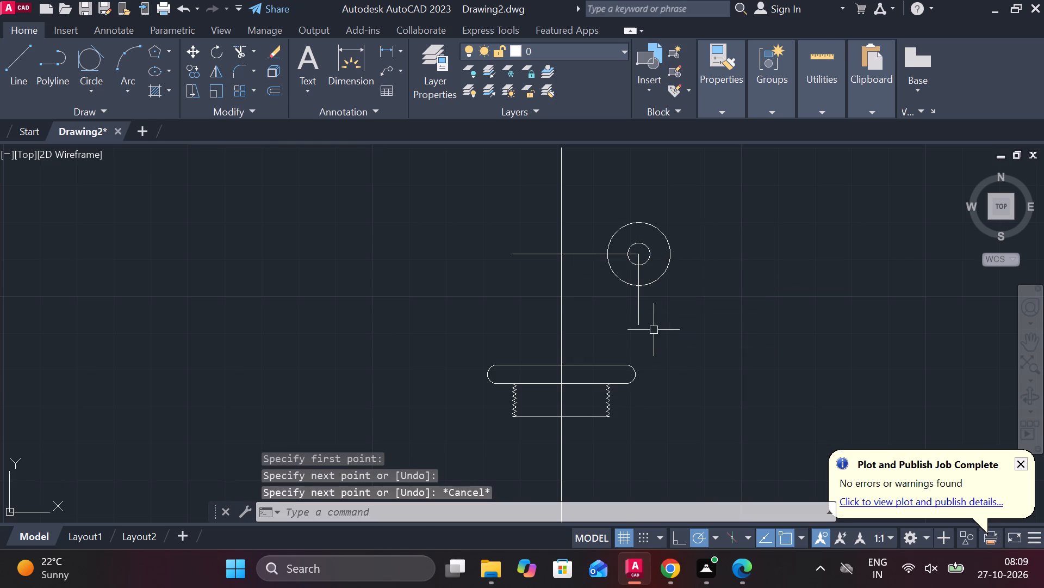
# Offset the vertical line below the circles' centre by 5.5 to both sides.
pyautogui.click(636, 303)
pyautogui.press('o')
pyautogui.press('Return')
pyautogui.press('Return')
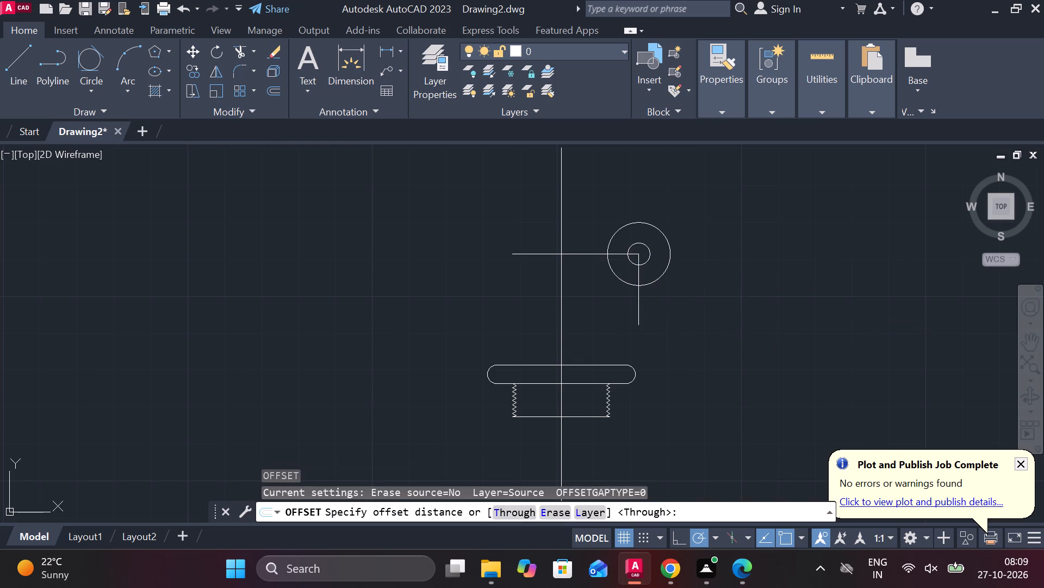
pyautogui.write('5.5')
pyautogui.press('space')
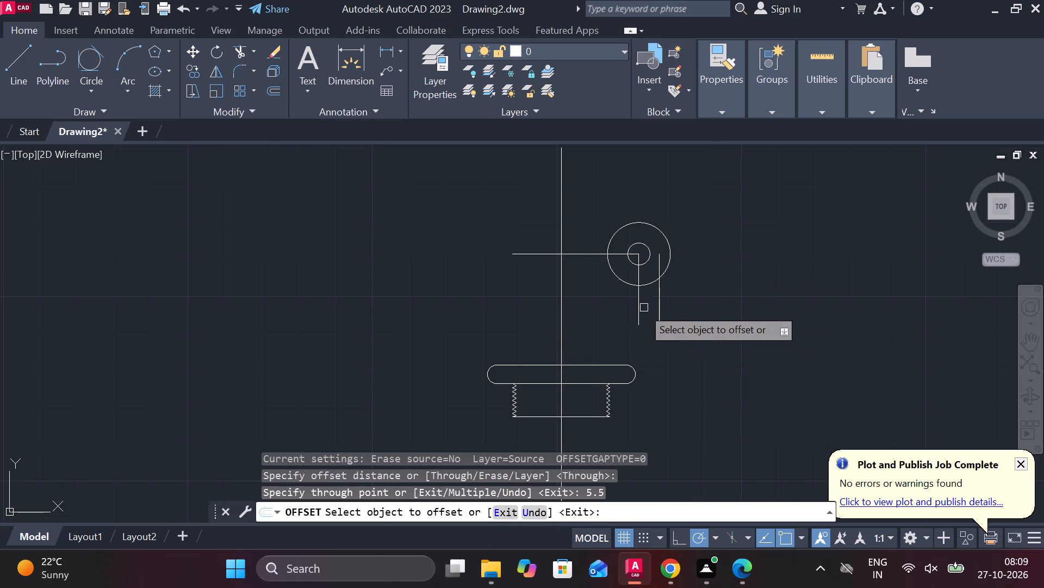
pyautogui.click(638, 299)
pyautogui.write('5.5')
pyautogui.press('Return')
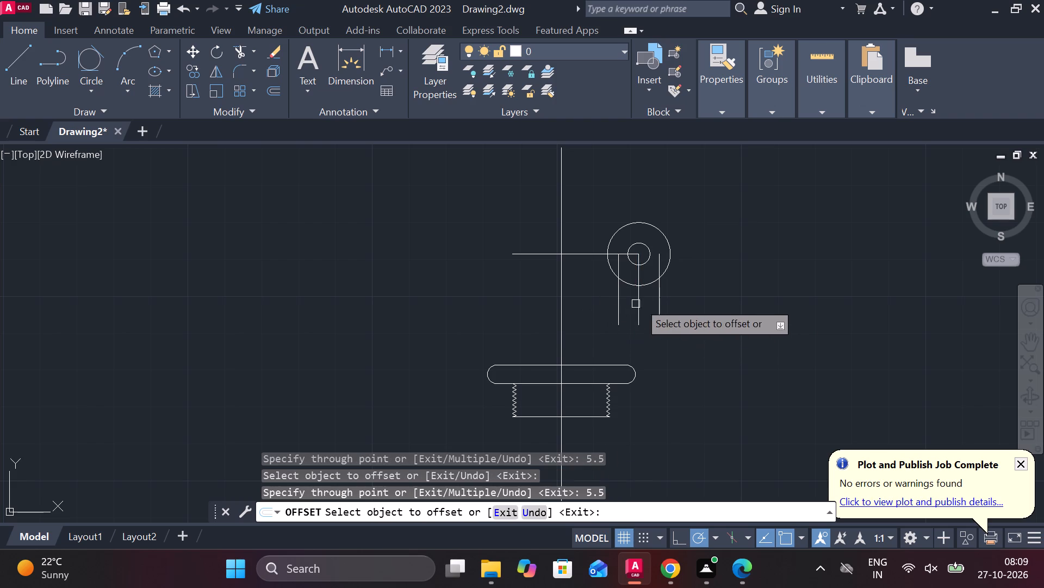
pyautogui.scroll(2, 647, 284)
pyautogui.press('Escape')
# Trim away the portions of the three vertical lines that lie inside the circles.
pyautogui.write('TR')
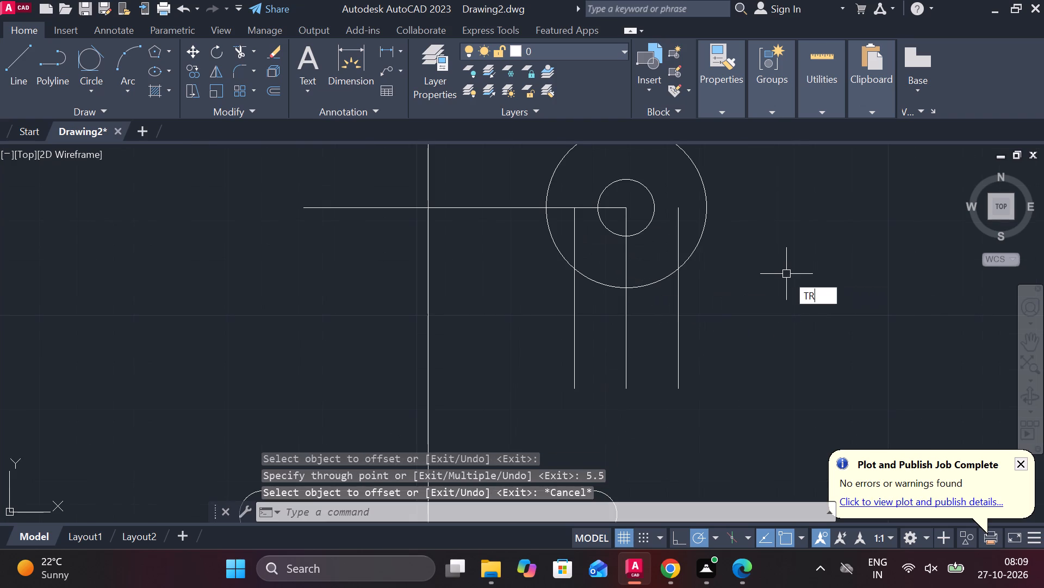
pyautogui.press('space')
pyautogui.moveTo(687, 232); pyautogui.dragTo(639, 260)
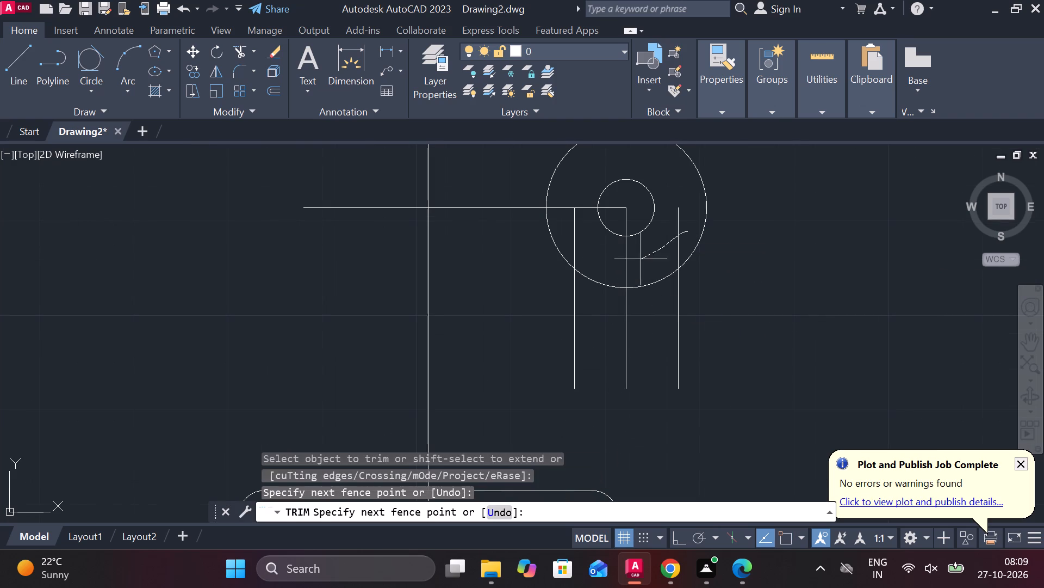
pyautogui.moveTo(639, 260); pyautogui.dragTo(565, 243)
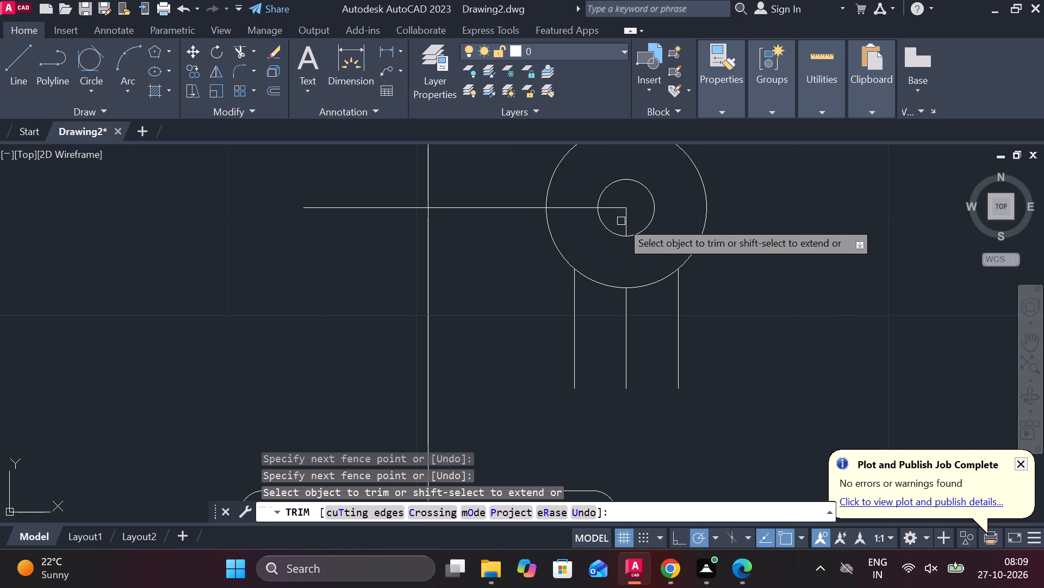
pyautogui.click(629, 218)
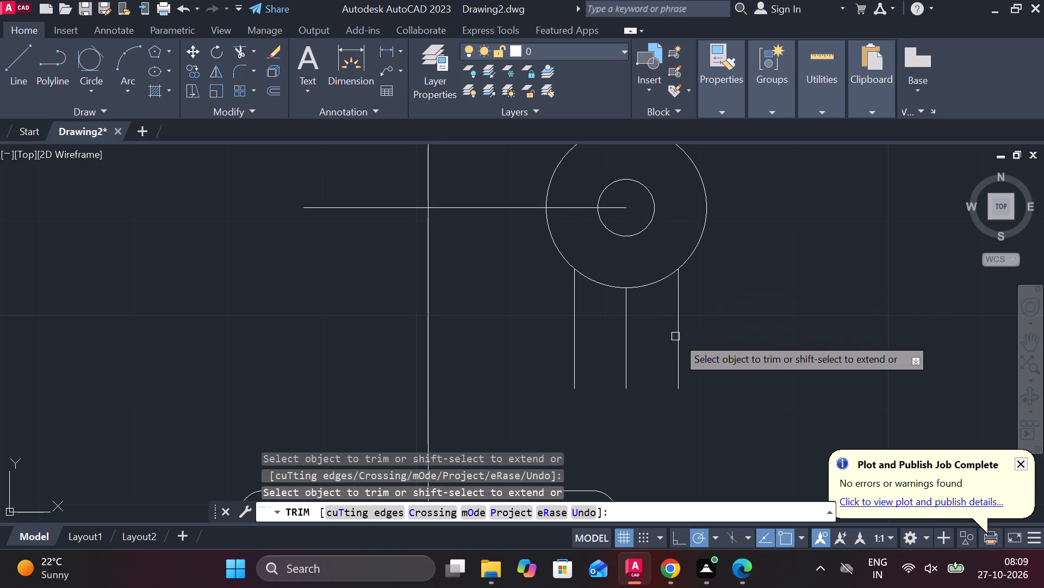
pyautogui.press('Escape')
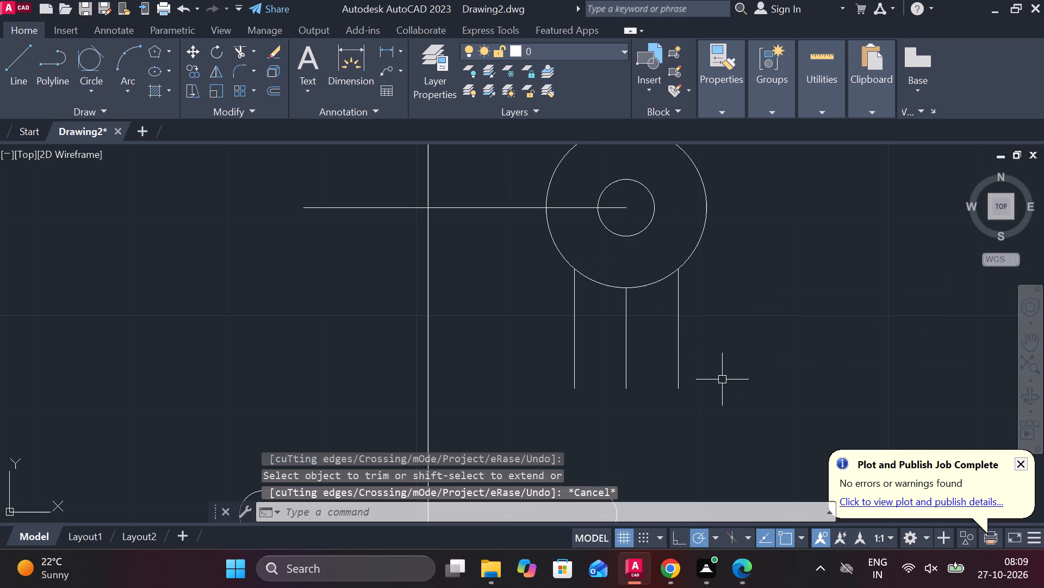
# Offset the threaded section's bottom line 24 upward, above the rounded bar.
pyautogui.moveTo(718, 379); pyautogui.dragTo(747, 262, button='middle')
pyautogui.scroll(-1, 769, 274)
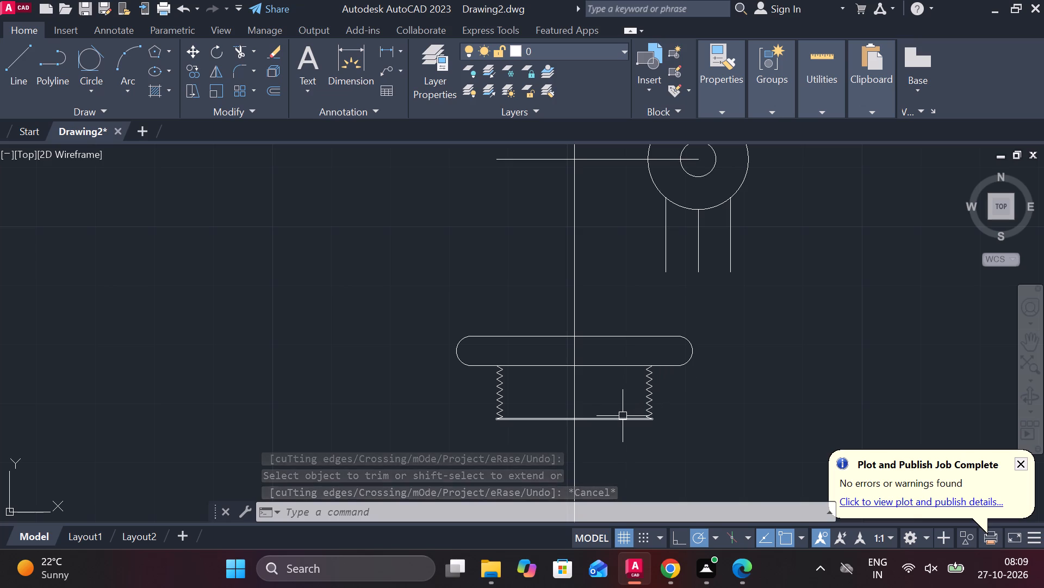
pyautogui.click(623, 416)
pyautogui.press('o')
pyautogui.press('Return')
pyautogui.press('Return')
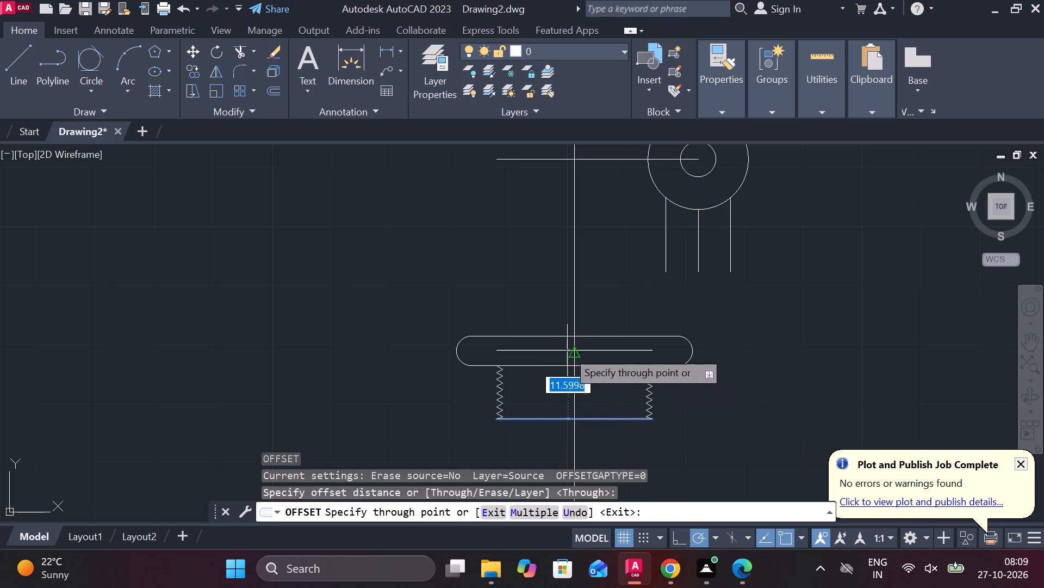
pyautogui.write('24')
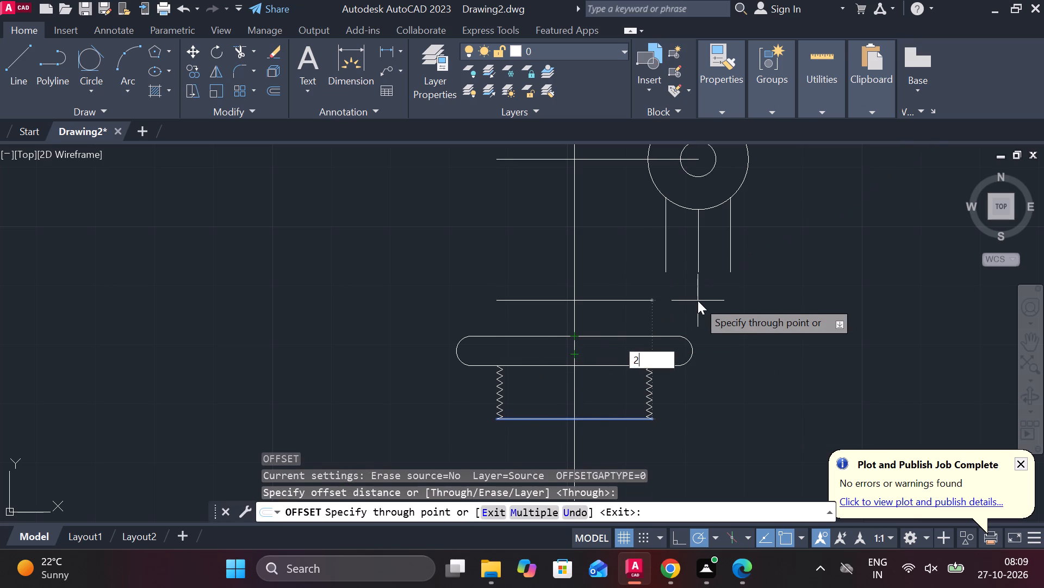
pyautogui.press('space')
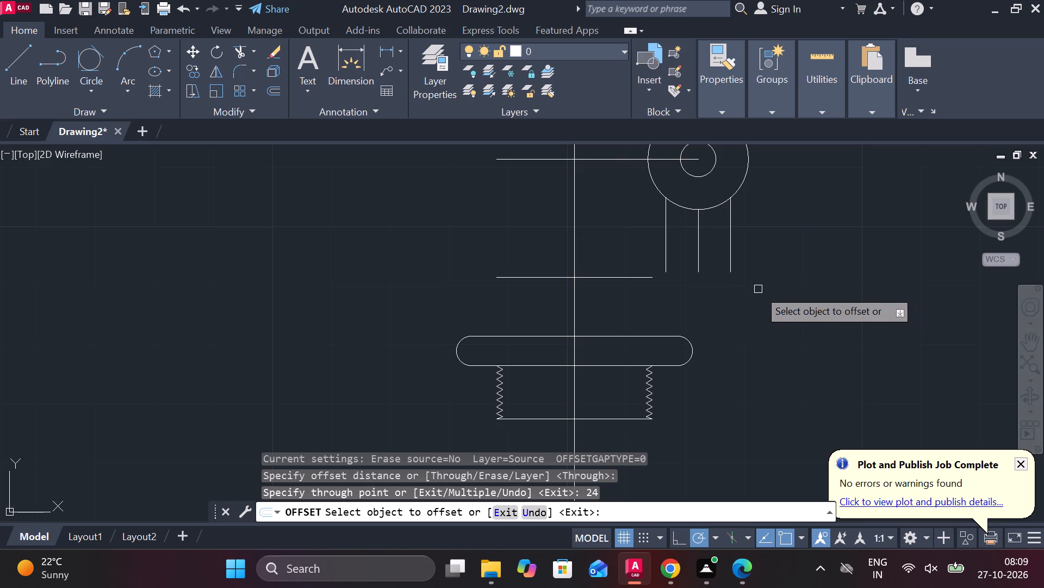
pyautogui.press('Escape')
# Lengthen the left vertical line downward and the new horizontal line to the right until they cross.
pyautogui.click(666, 256)
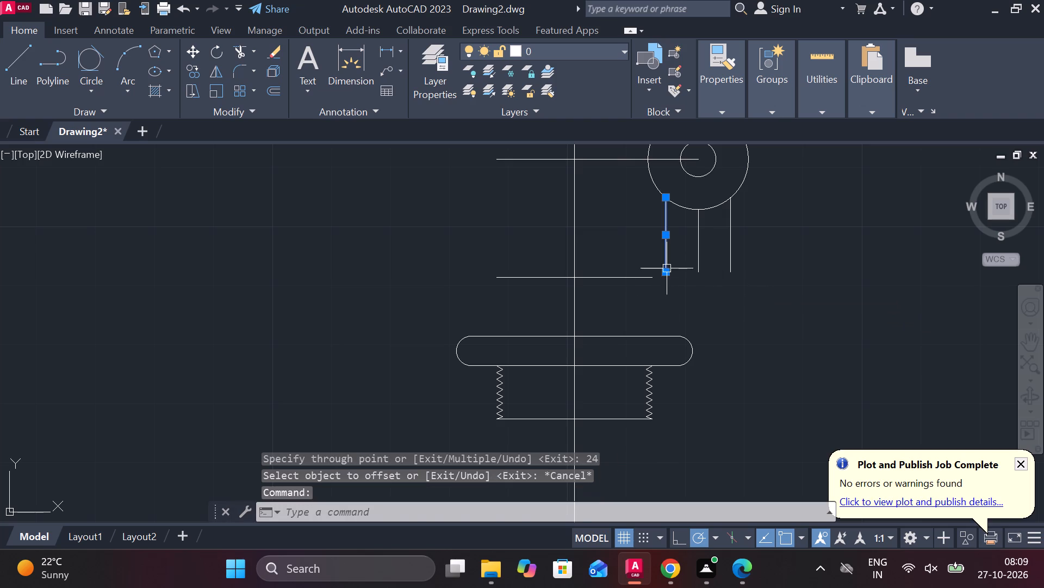
pyautogui.click(667, 269)
pyautogui.click(667, 300)
pyautogui.press('Escape')
pyautogui.click(629, 279)
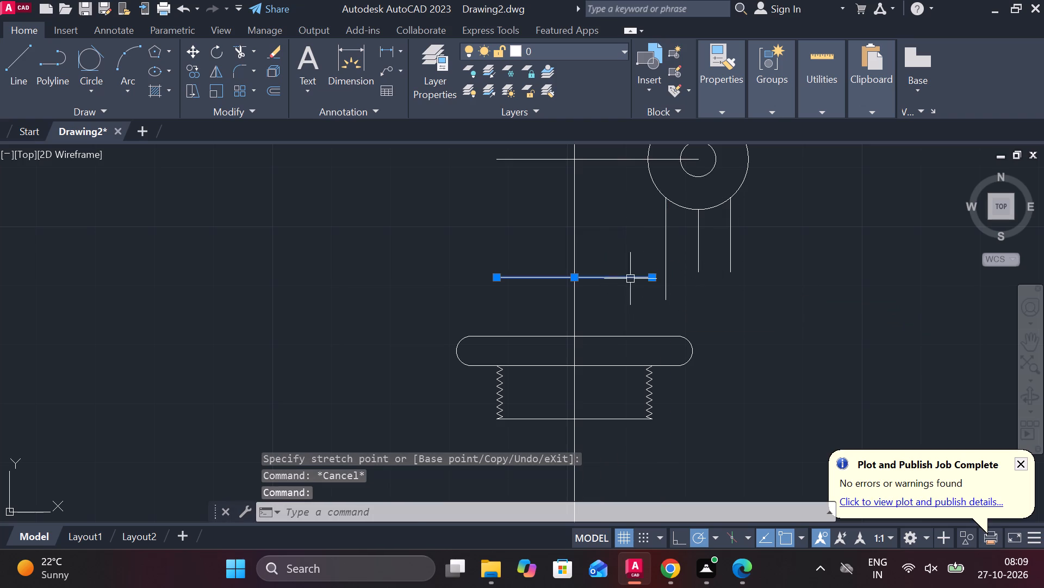
pyautogui.click(654, 277)
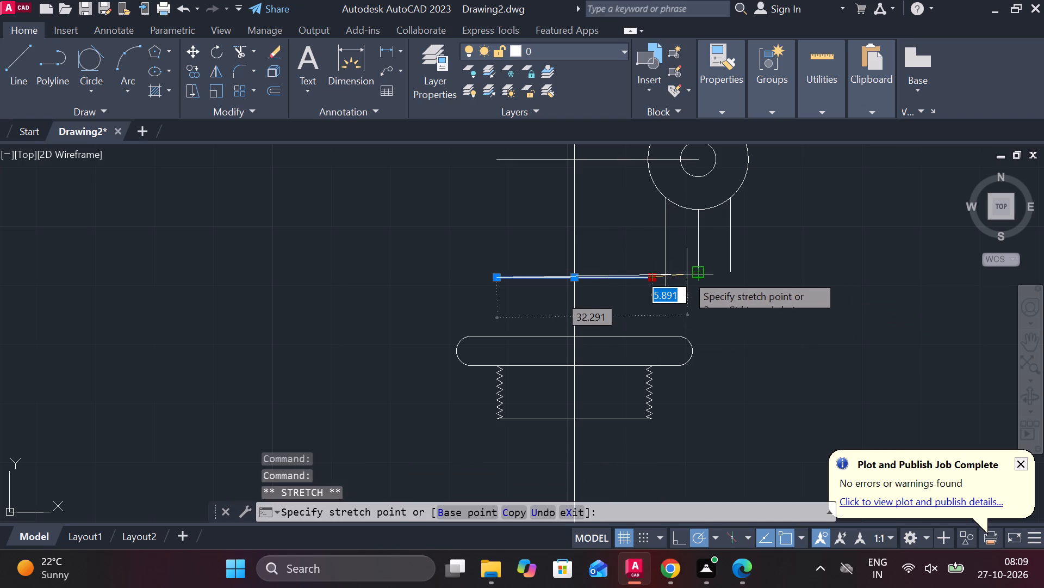
pyautogui.scroll(3, 682, 275)
pyautogui.press('Escape')
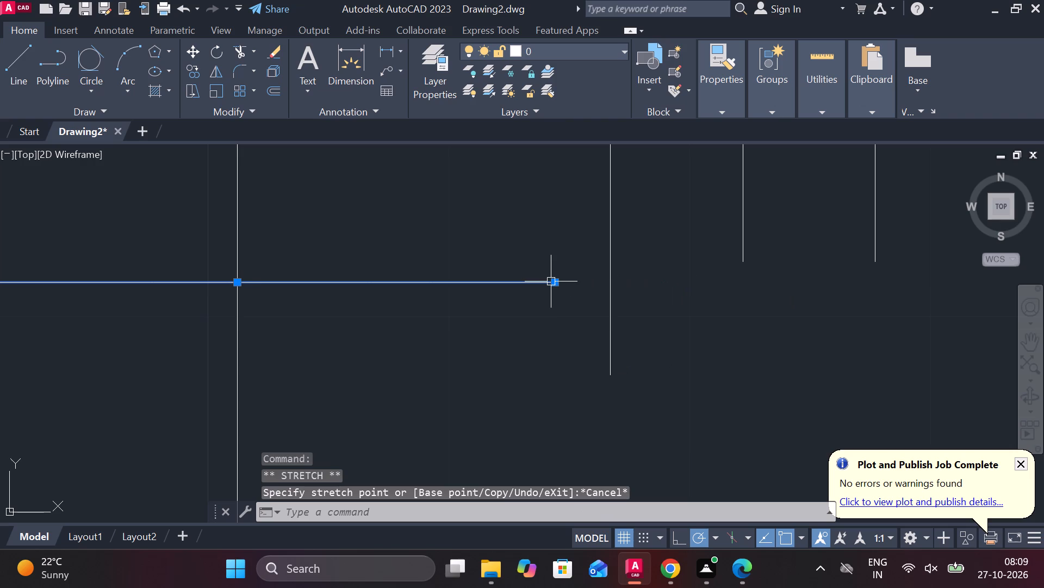
pyautogui.click(610, 329)
pyautogui.click(657, 312)
pyautogui.press('Escape')
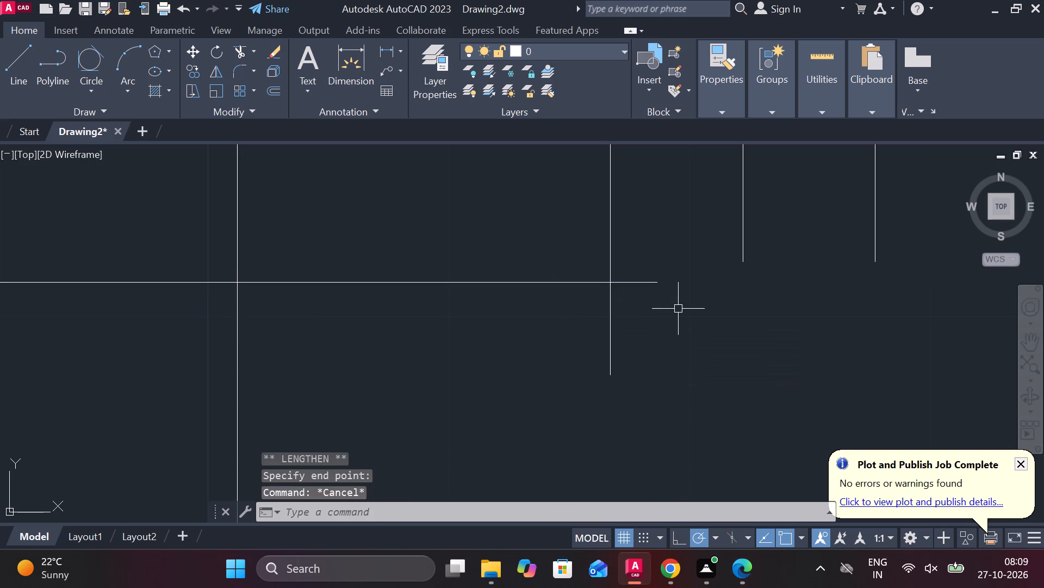
# Trim the overhanging ends of the crossing vertical and horizontal lines to form a clean corner.
pyautogui.write('TR')
pyautogui.press('space')
pyautogui.moveTo(647, 256); pyautogui.dragTo(637, 301)
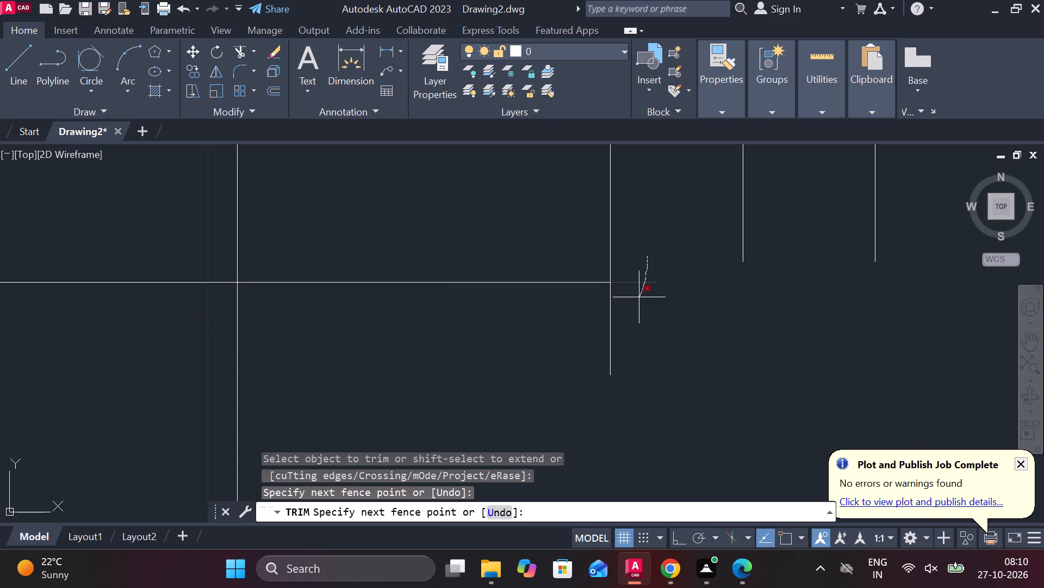
pyautogui.moveTo(637, 301); pyautogui.dragTo(565, 342)
pyautogui.scroll(-2, 662, 324)
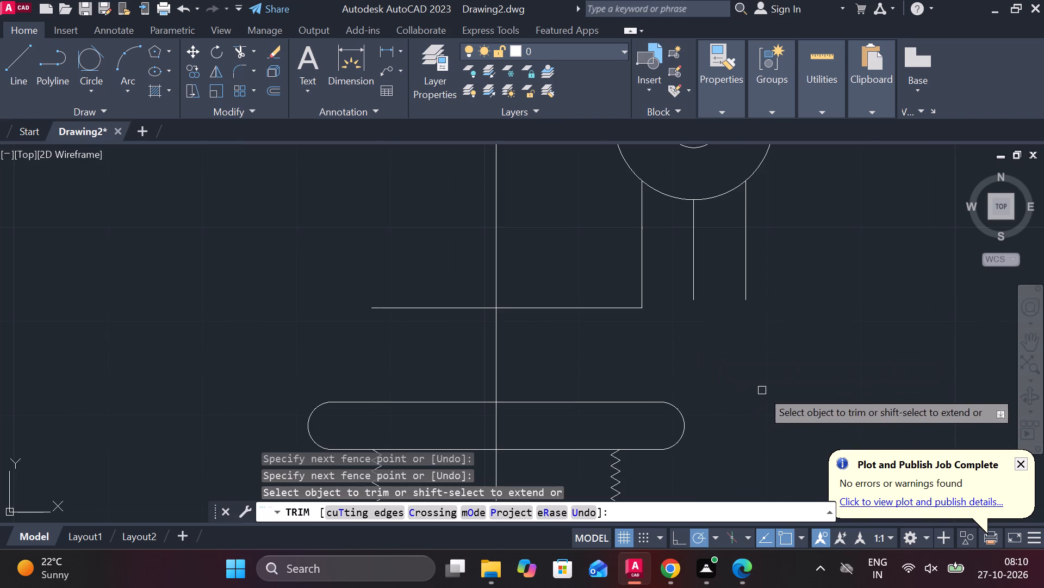
pyautogui.moveTo(760, 395); pyautogui.dragTo(685, 318, button='middle')
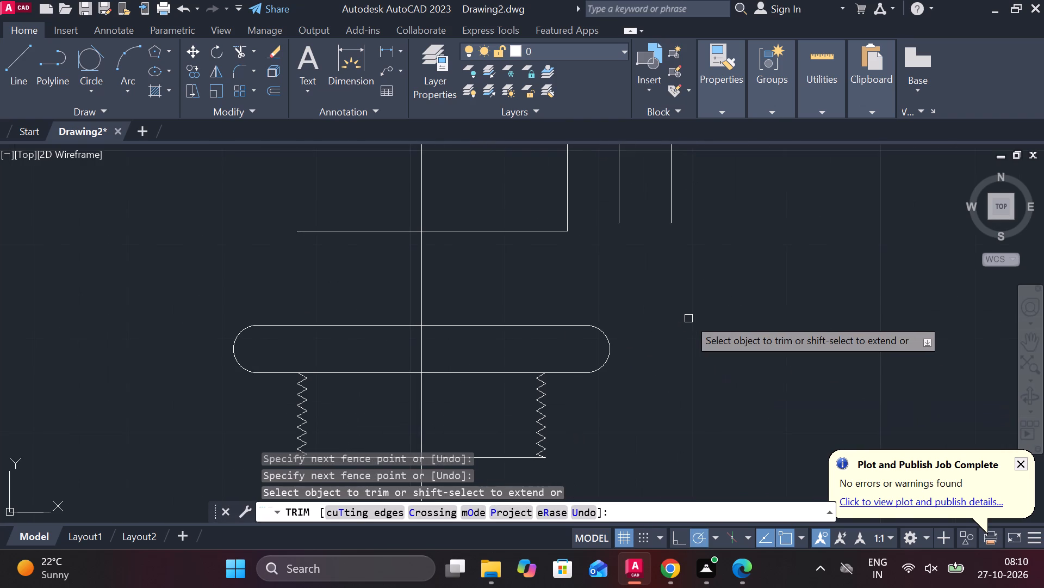
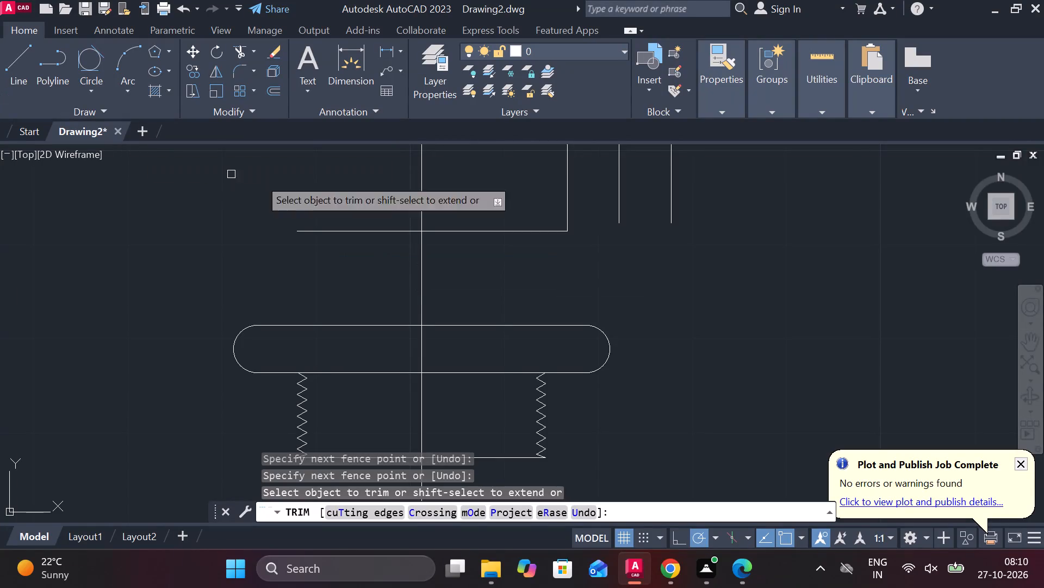
# Draw a 2-unit vertical line upward from the rounded flange's top edge, where its right-hand end arc begins.
pyautogui.scroll(-1, 573, 309)
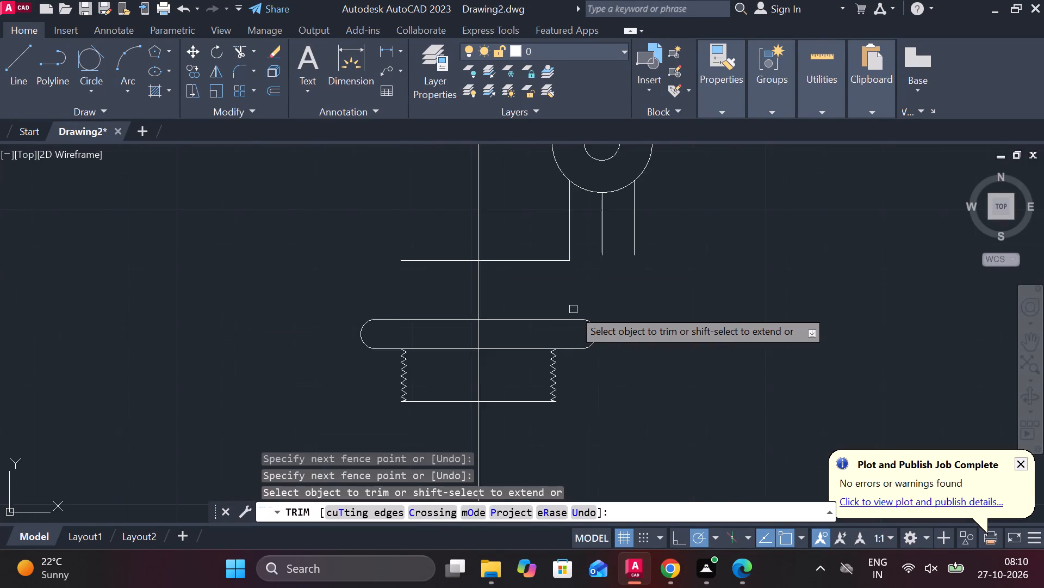
pyautogui.scroll(-1, 573, 309)
pyautogui.scroll(1, 596, 301)
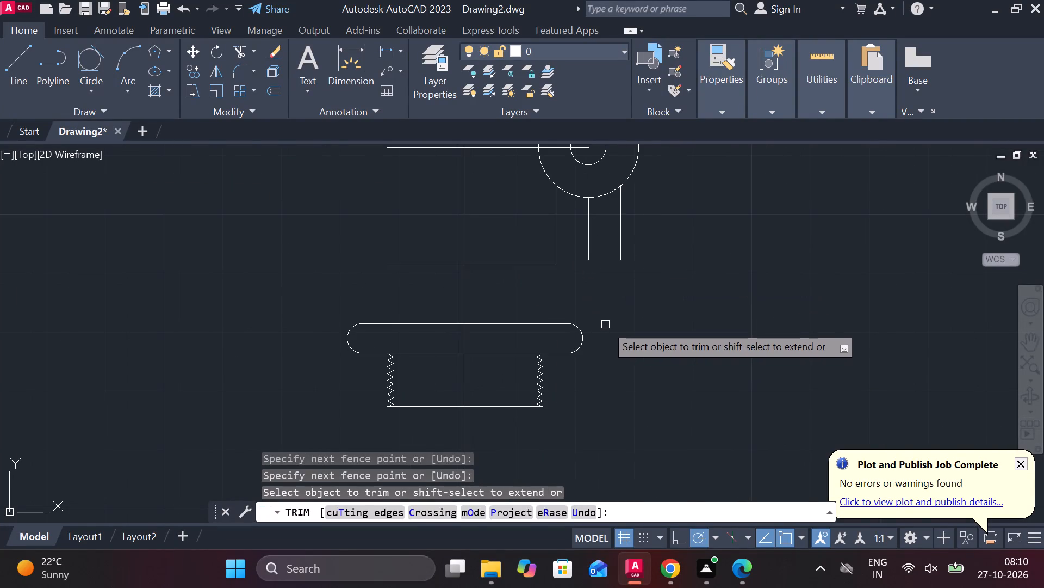
pyautogui.press('Escape')
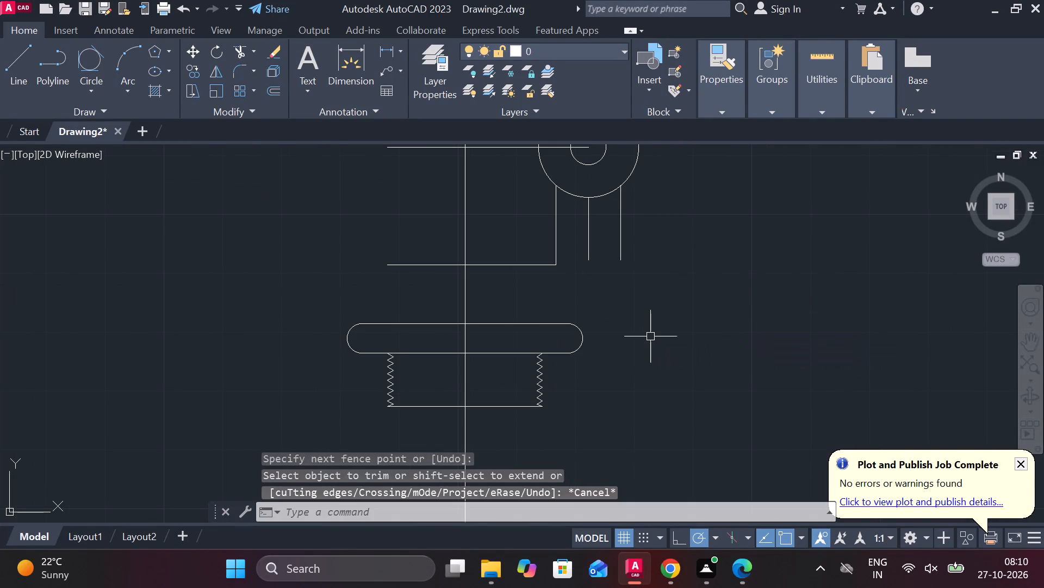
pyautogui.press('l')
pyautogui.press('Return')
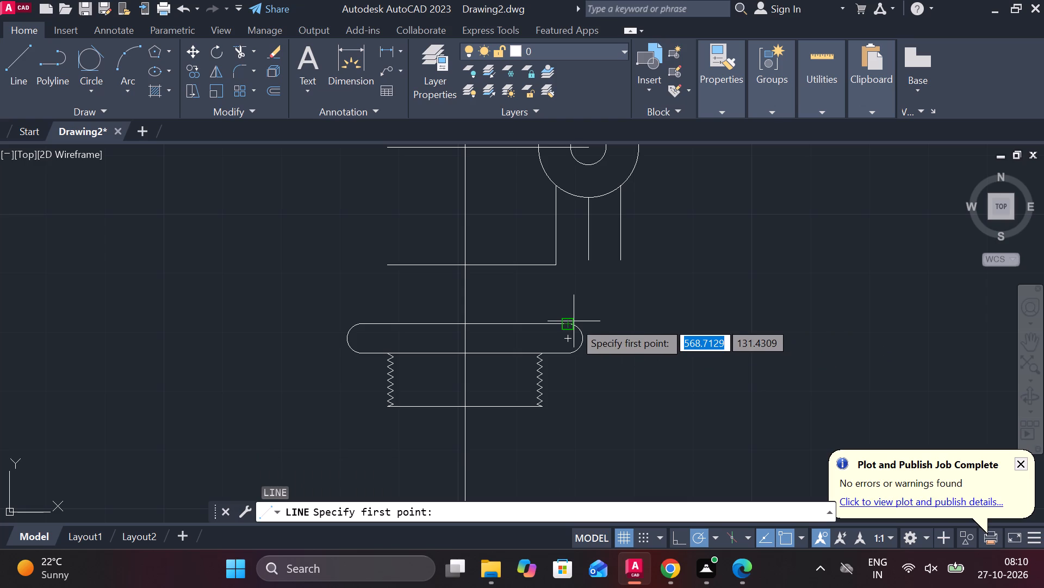
pyautogui.scroll(3, 574, 321)
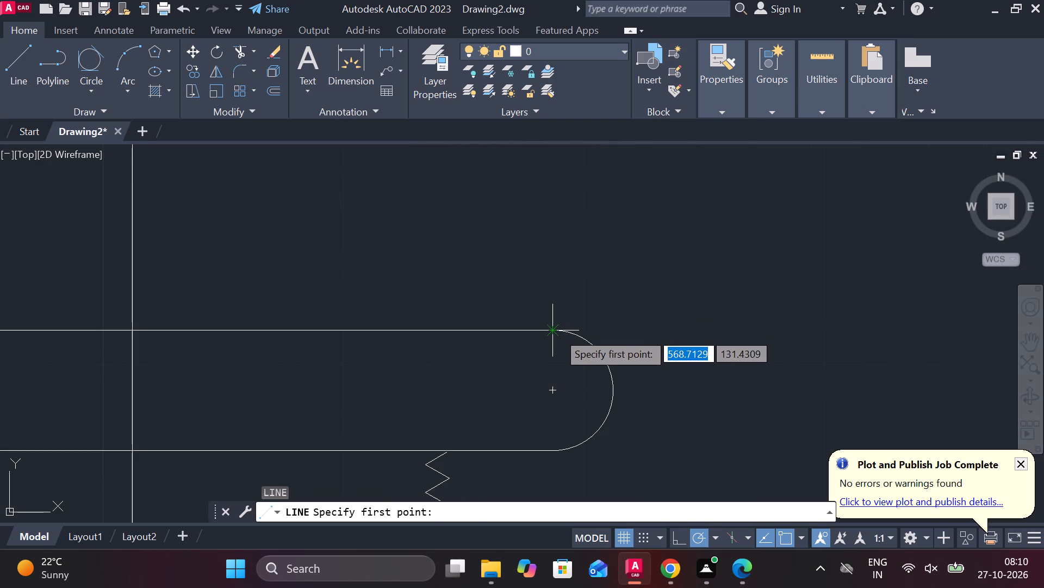
pyautogui.click(557, 332)
pyautogui.write('5')
pyautogui.press('space')
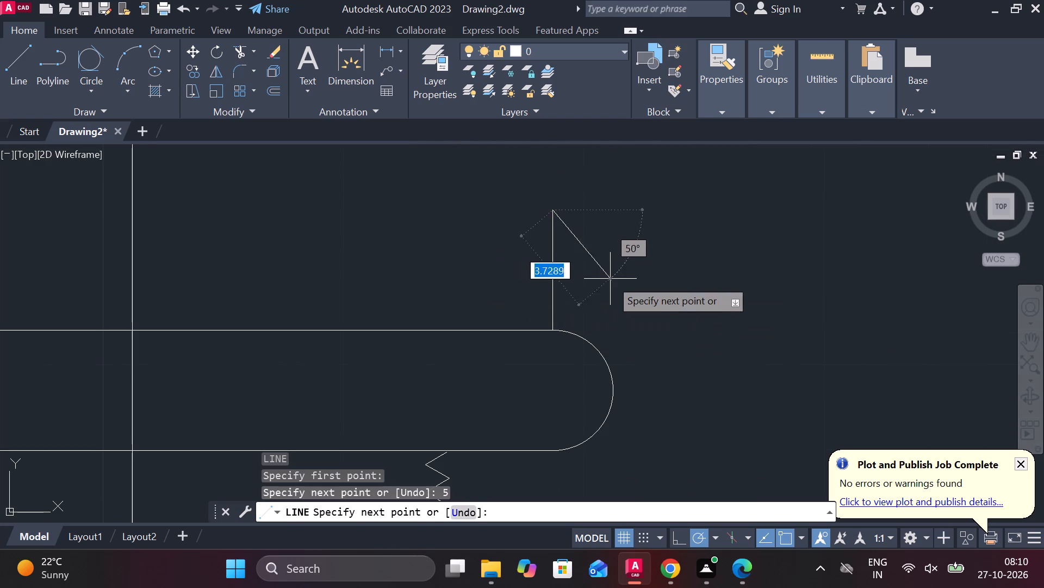
pyautogui.scroll(-2, 616, 279)
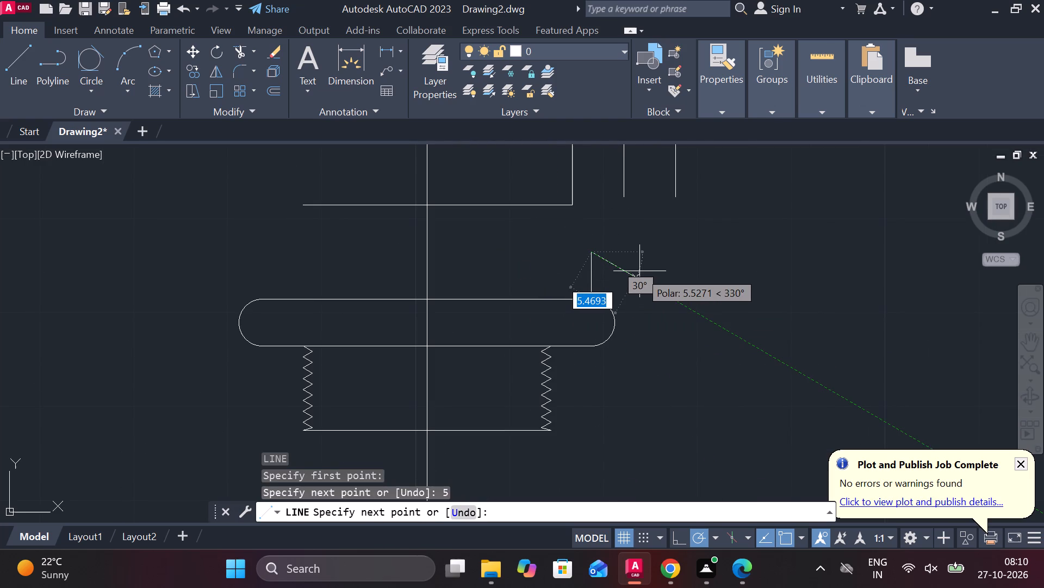
pyautogui.hotkey('ctrl', 'z')
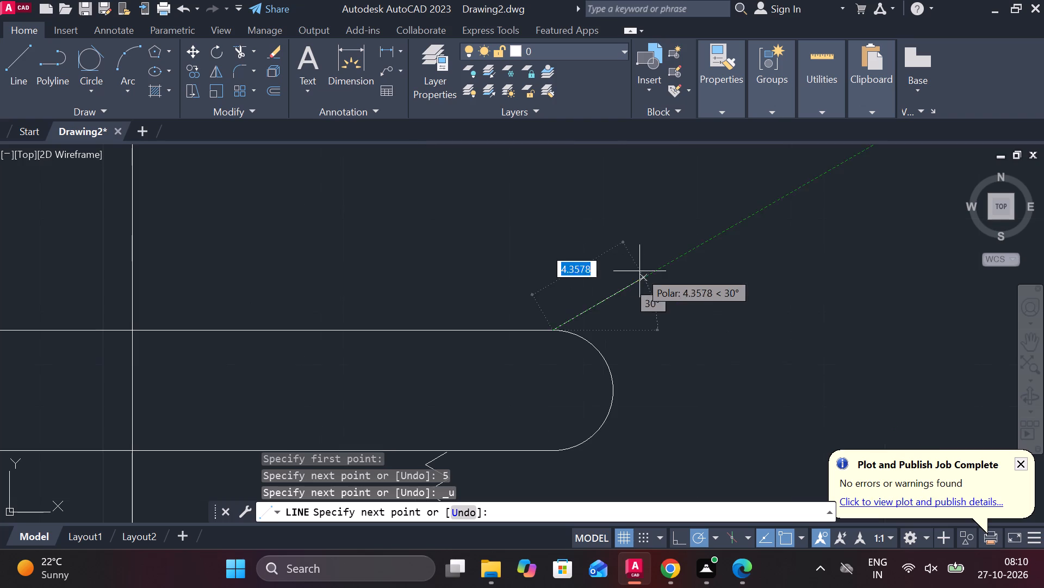
pyautogui.write('2')
pyautogui.press('space')
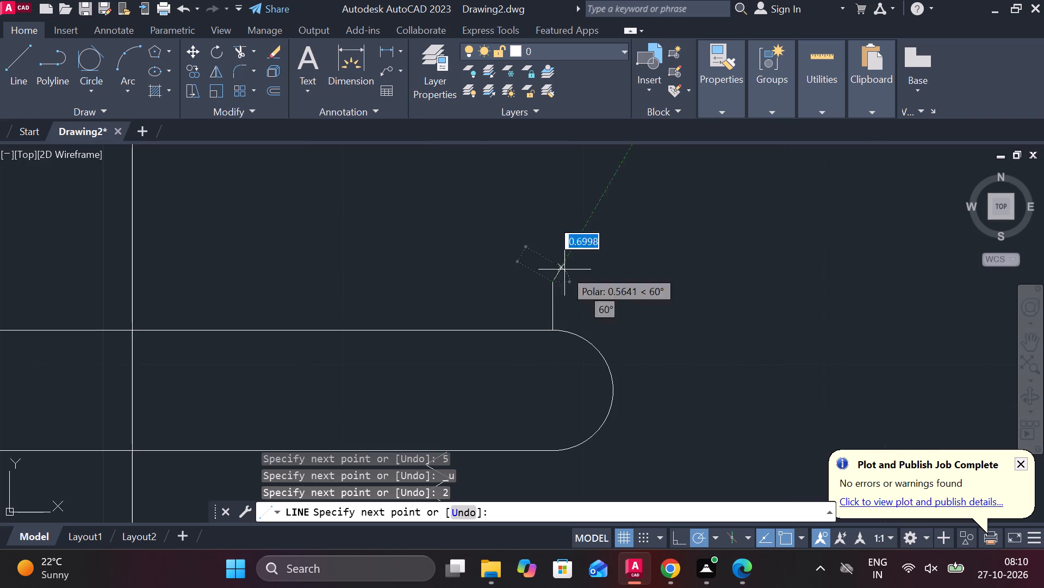
pyautogui.scroll(-2, 700, 275)
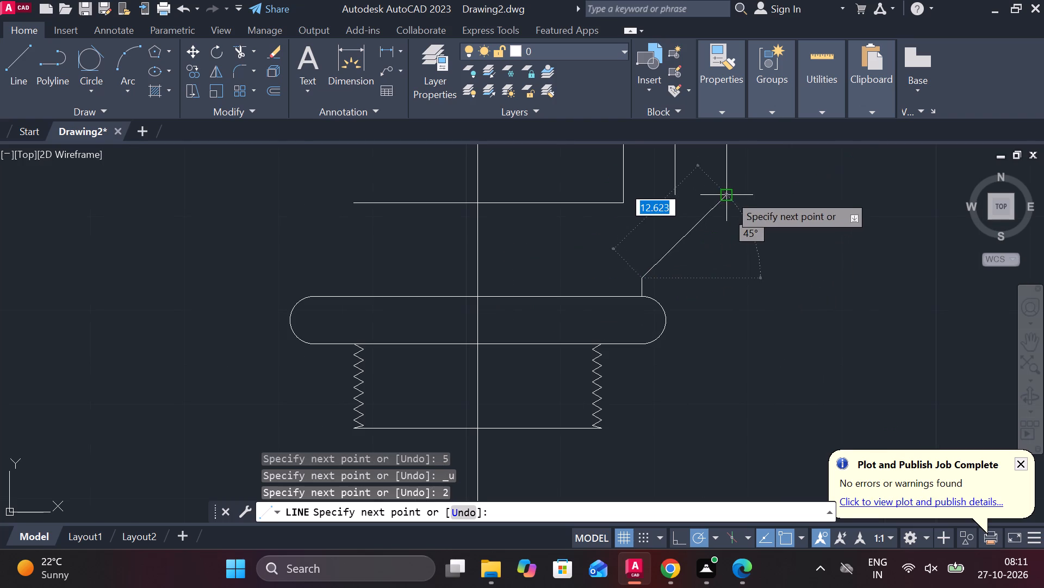
pyautogui.press('Escape')
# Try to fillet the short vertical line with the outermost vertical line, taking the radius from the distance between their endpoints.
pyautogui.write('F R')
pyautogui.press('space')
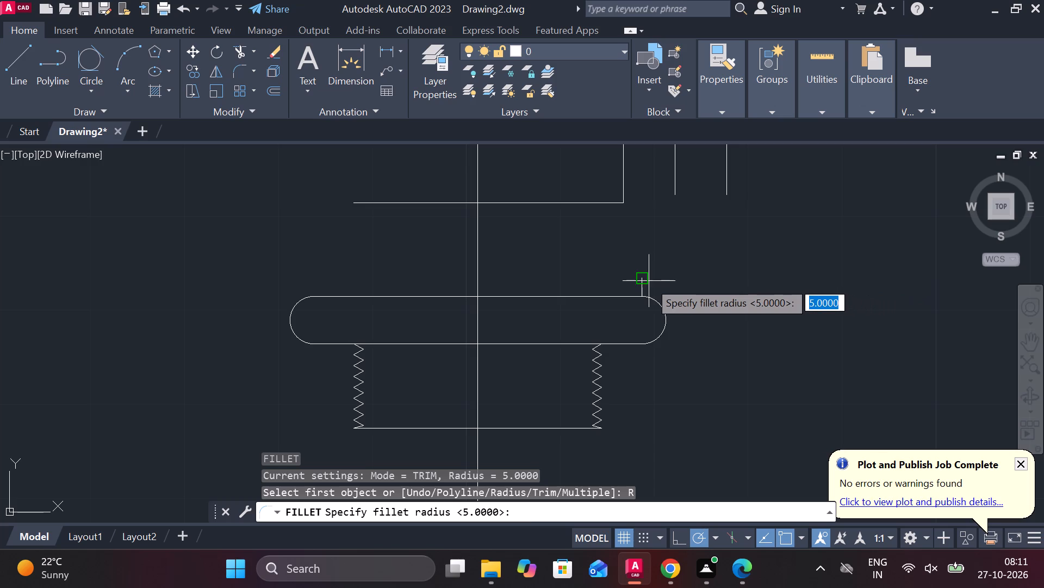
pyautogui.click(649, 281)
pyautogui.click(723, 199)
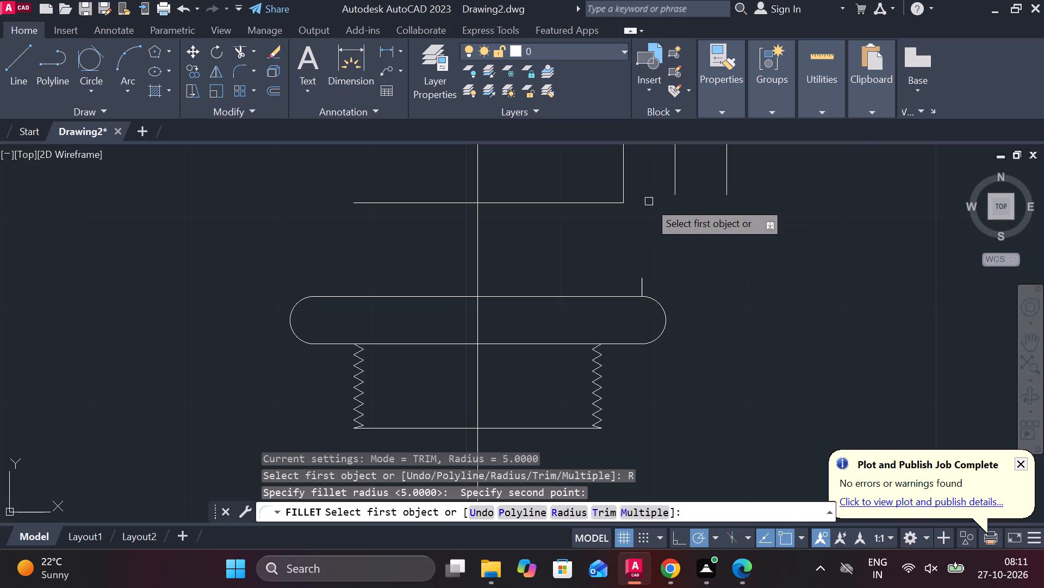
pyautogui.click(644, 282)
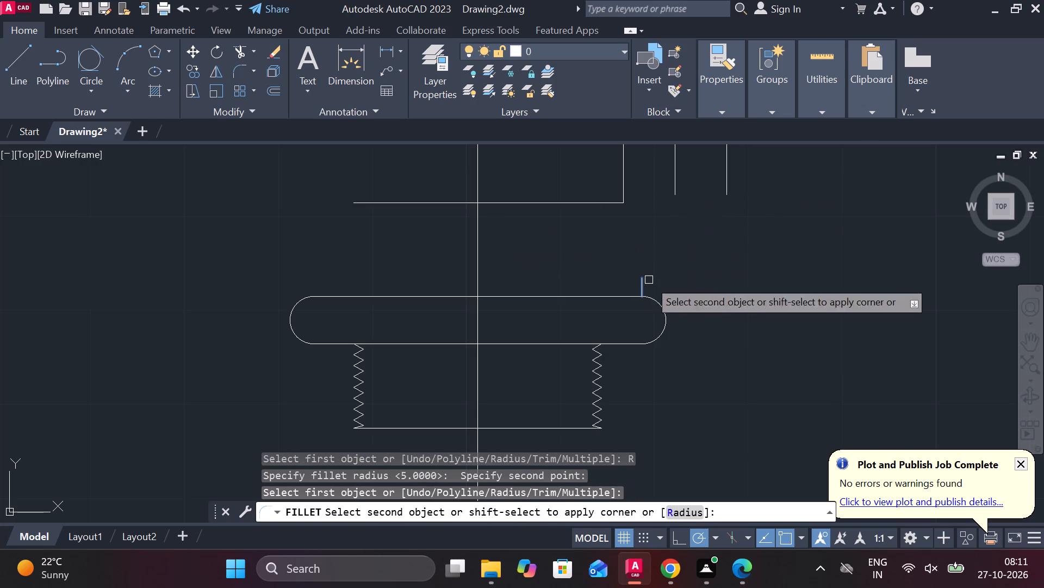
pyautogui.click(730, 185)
# Draw a horizontal line about 12 units long outward from the upper end of the short vertical line.
pyautogui.scroll(-2, 754, 212)
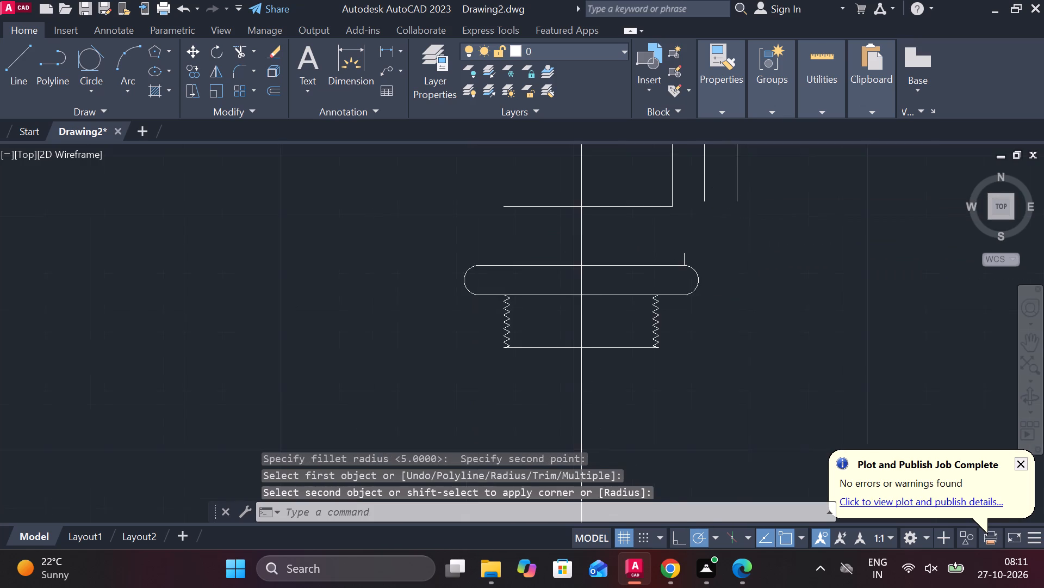
pyautogui.scroll(2, 760, 226)
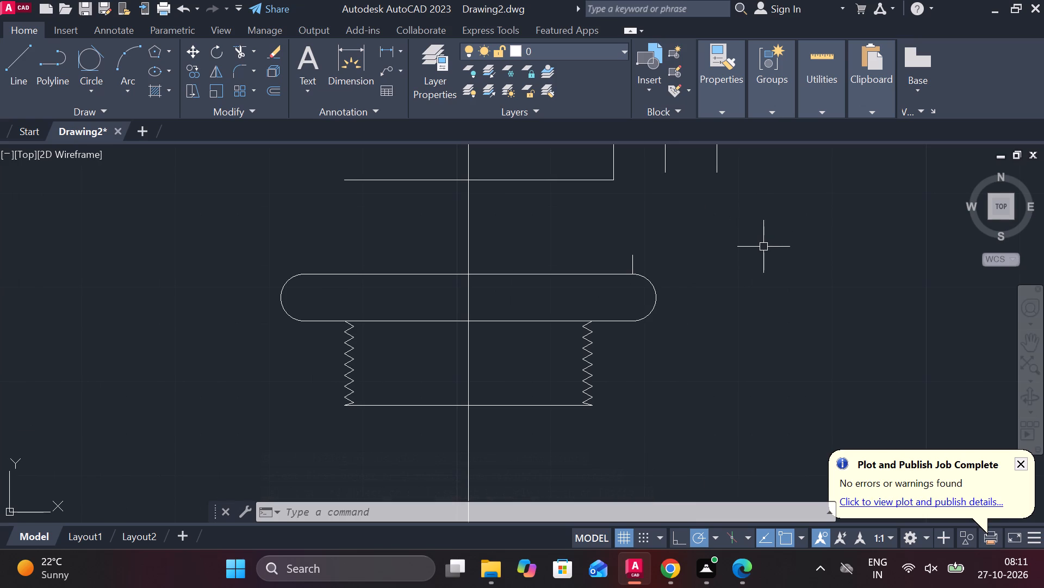
pyautogui.scroll(-3, 720, 182)
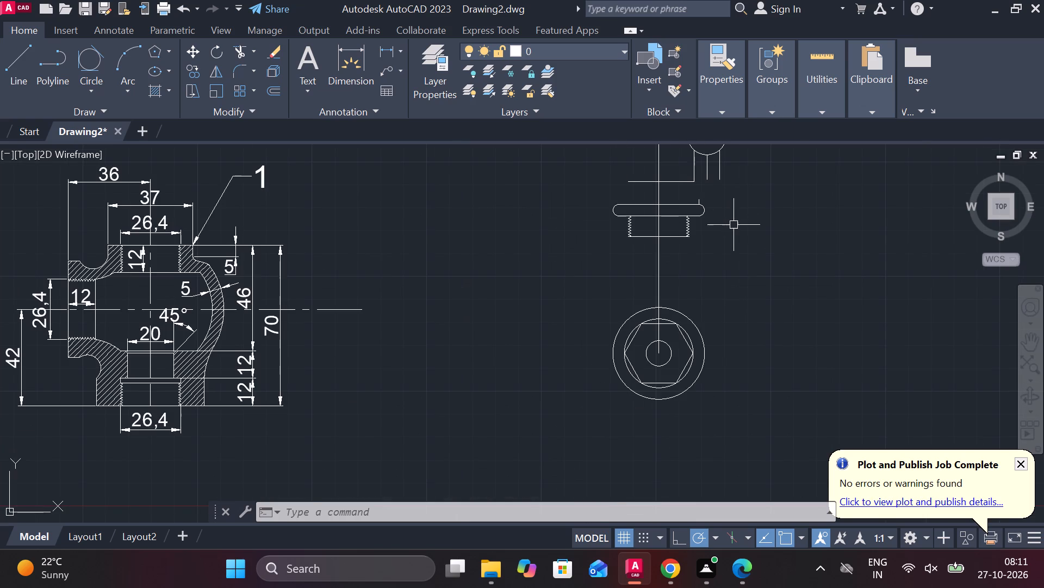
pyautogui.scroll(2, 724, 195)
pyautogui.moveTo(720, 203); pyautogui.dragTo(732, 307, button='middle')
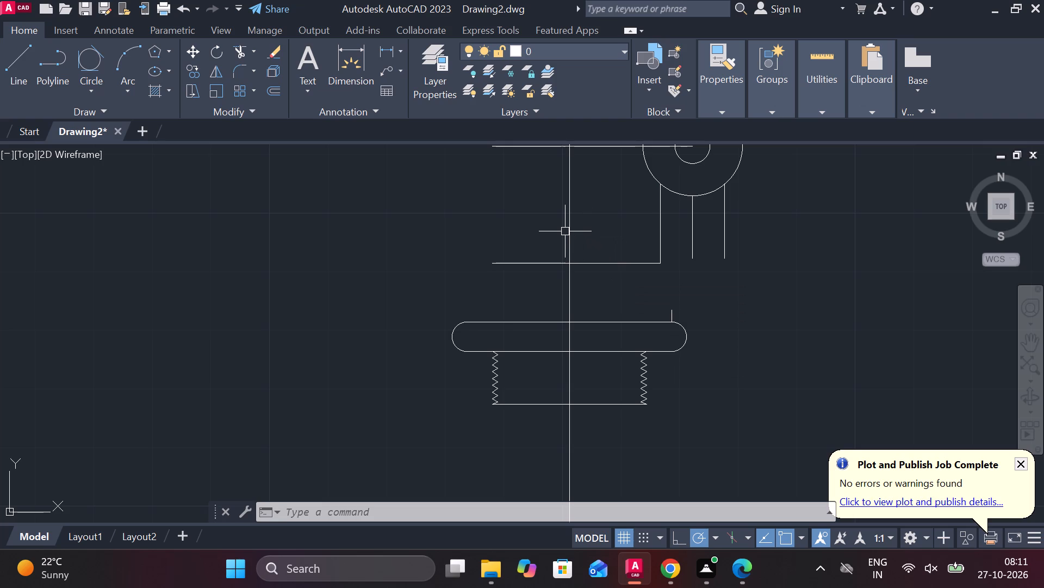
pyautogui.scroll(2, 697, 301)
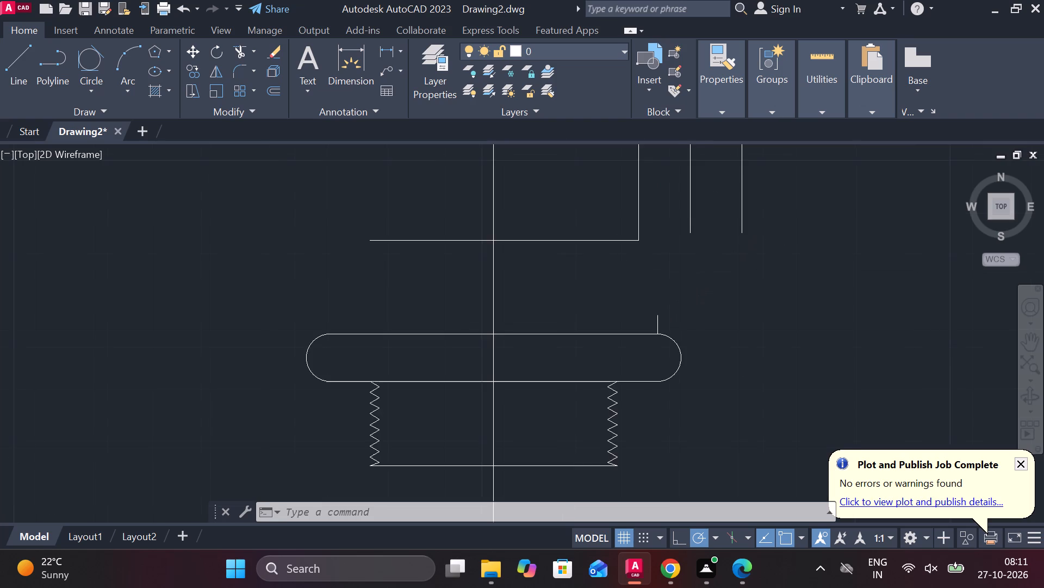
pyautogui.press('Escape')
pyautogui.press('l')
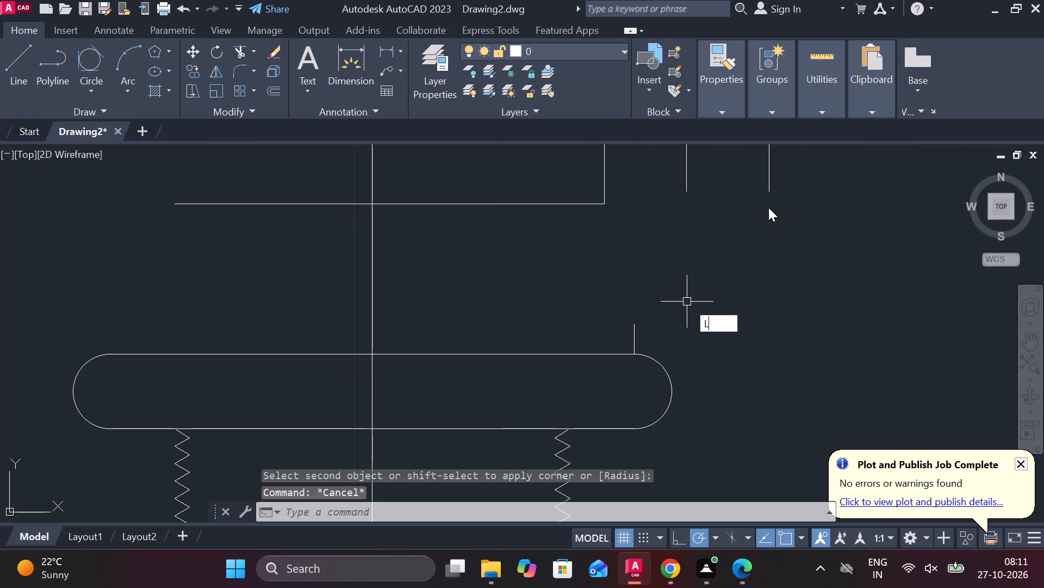
pyautogui.press('Return')
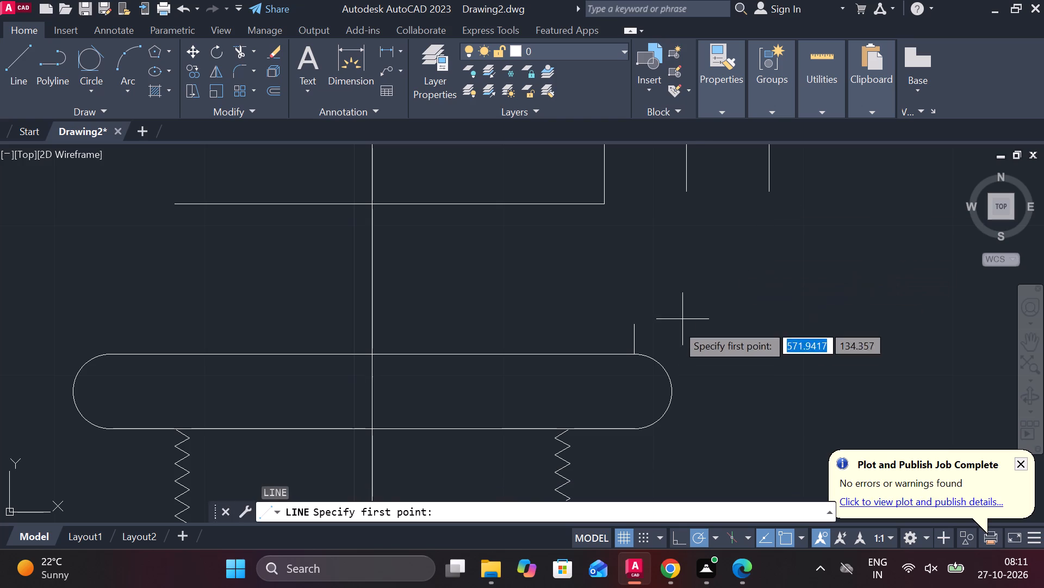
pyautogui.click(634, 322)
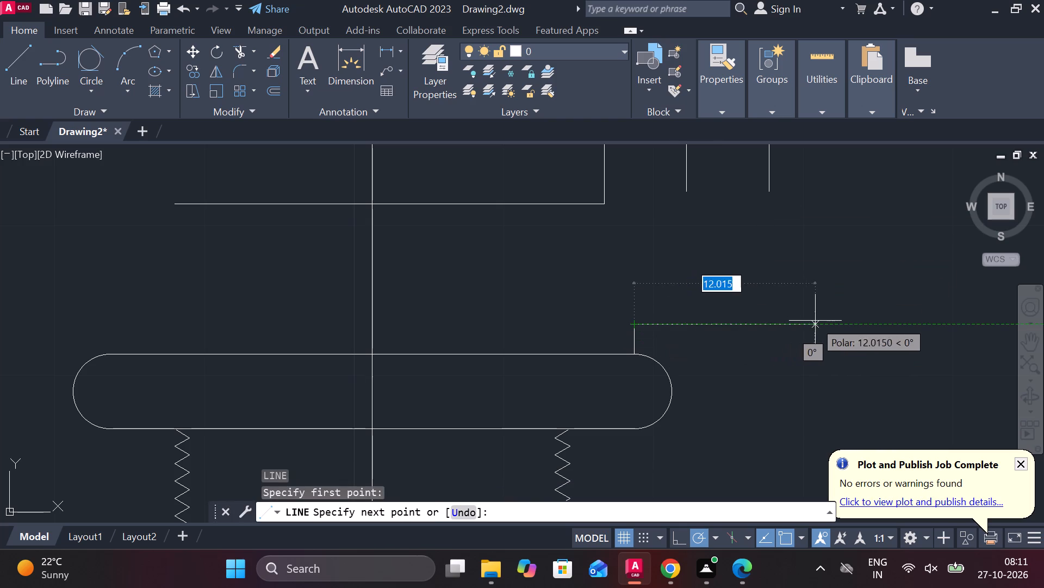
pyautogui.click(815, 321)
pyautogui.press('Escape')
# Extend the outermost vertical line below the concentric circles down to the new horizontal line.
pyautogui.write('EX')
pyautogui.press('space')
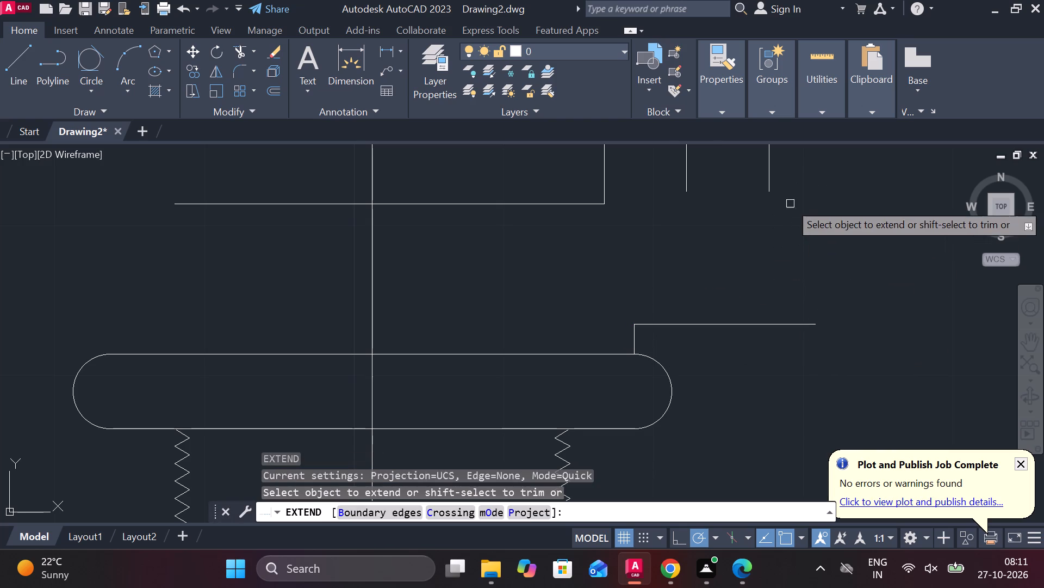
pyautogui.click(771, 184)
# Trim off the part of the horizontal line that overhangs beyond the outer vertical line.
pyautogui.write('TR')
pyautogui.press('space')
pyautogui.click(793, 322)
pyautogui.moveTo(791, 328); pyautogui.dragTo(799, 287)
pyautogui.press('Escape')
pyautogui.write('TR')
pyautogui.press('space')
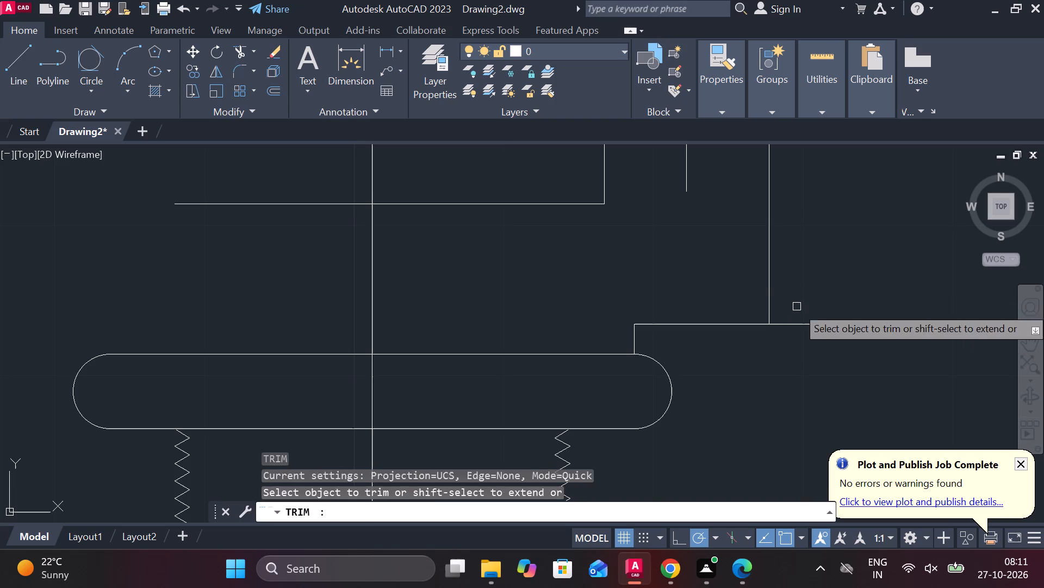
pyautogui.moveTo(791, 286); pyautogui.dragTo(789, 380)
pyautogui.scroll(-2, 810, 342)
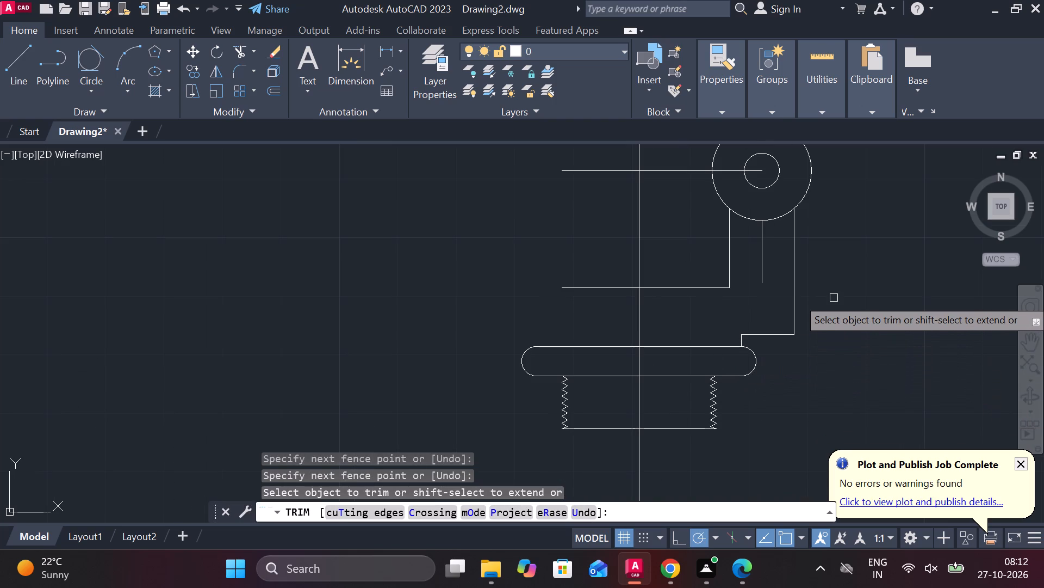
pyautogui.press('Escape')
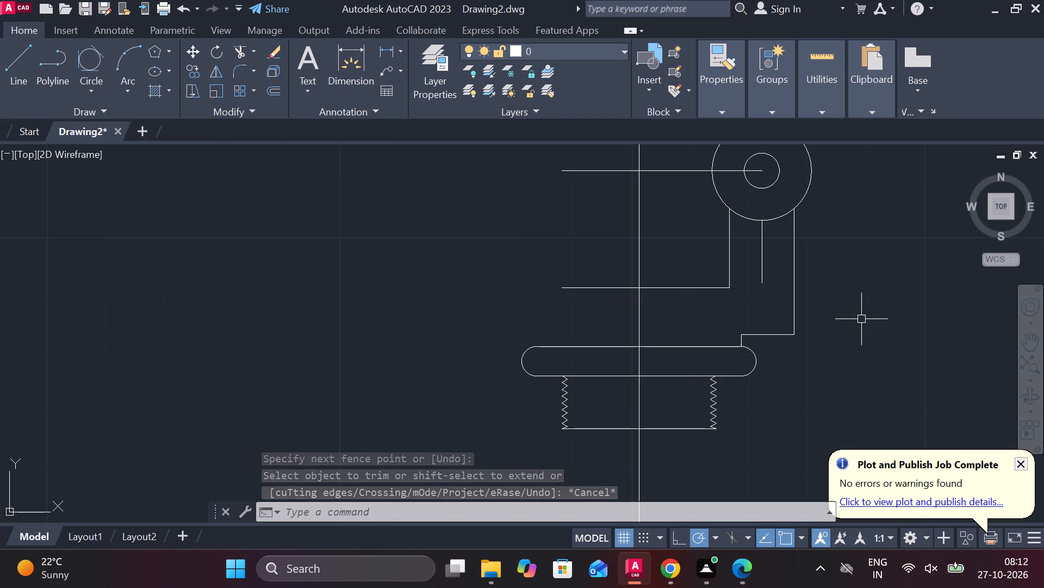
# Draw a circle of radius 8.5 tangent to the outer vertical line and the short horizontal line above the flange.
pyautogui.click(91, 88)
pyautogui.click(134, 247)
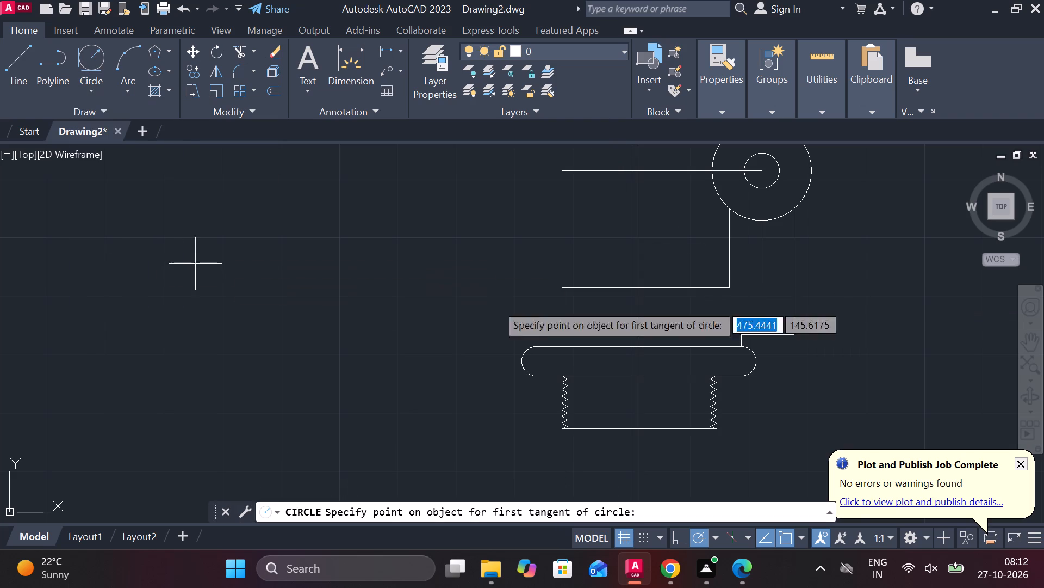
pyautogui.click(798, 288)
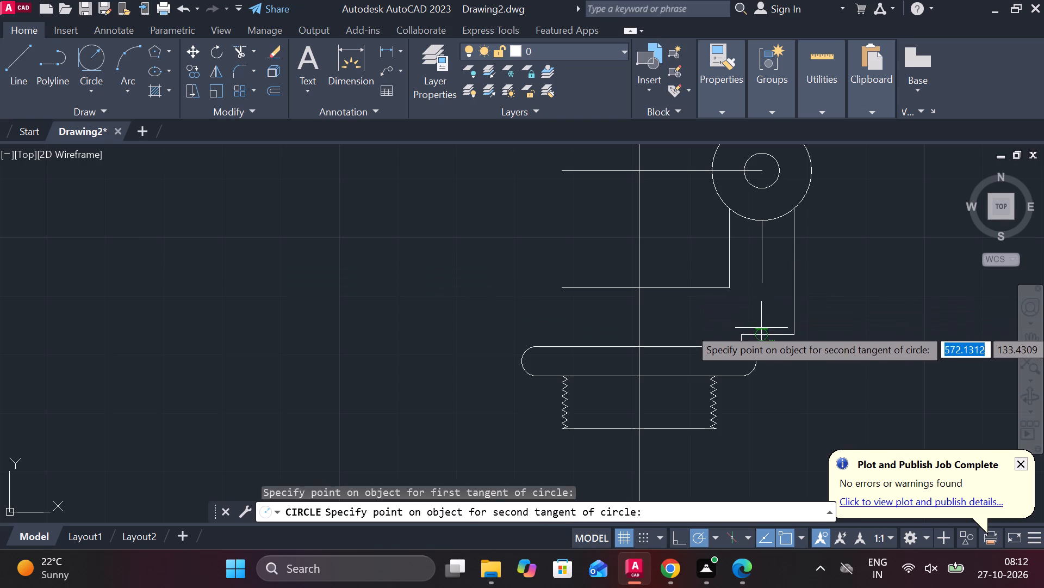
pyautogui.click(762, 332)
pyautogui.press('Return')
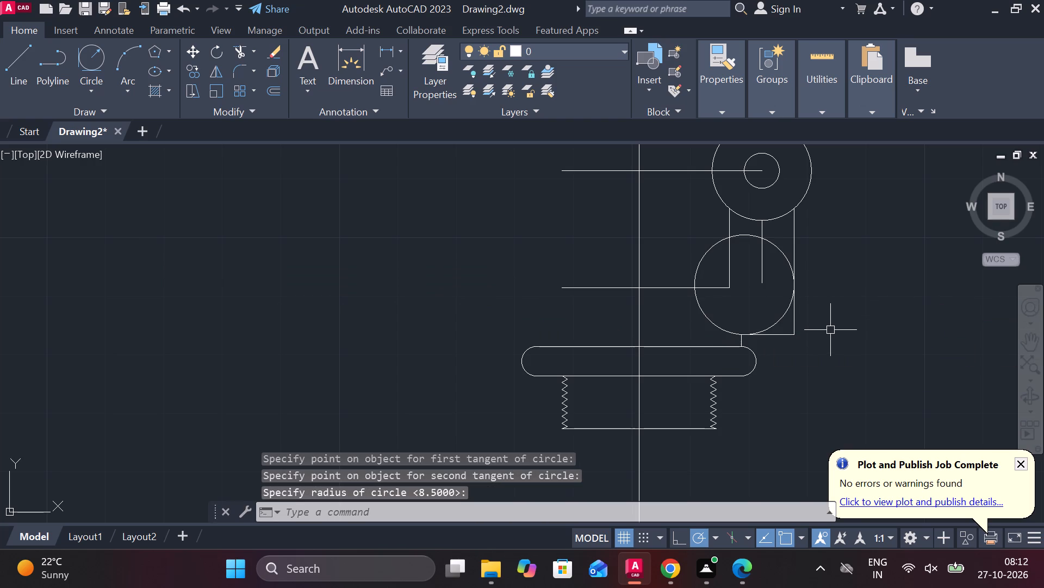
# Trim the square corner and the surplus circle portions, leaving a quarter arc joining the outer vertical line to the short riser.
pyautogui.write('TR')
pyautogui.press('space')
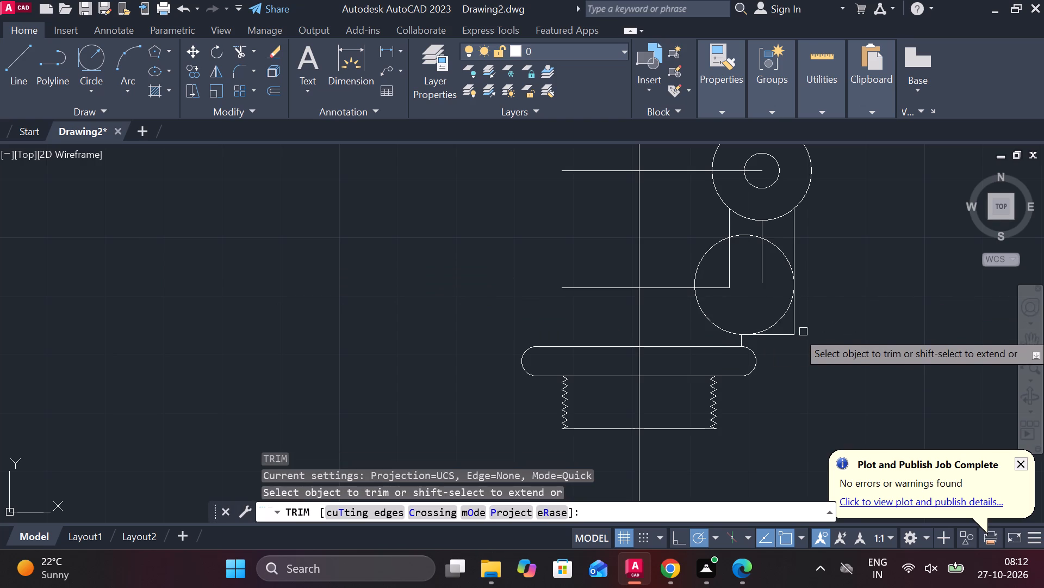
pyautogui.click(796, 334)
pyautogui.click(793, 326)
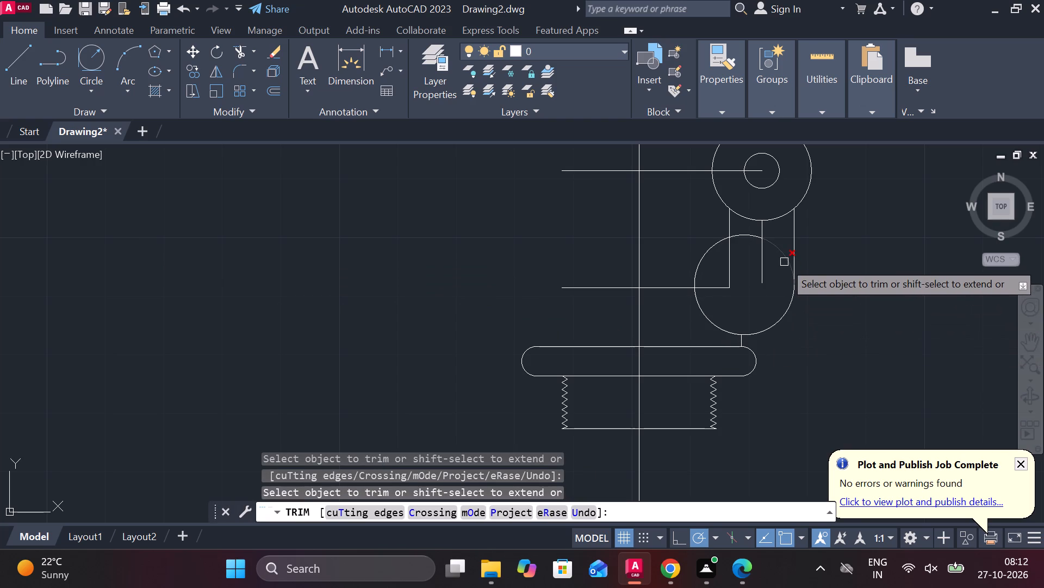
pyautogui.click(784, 262)
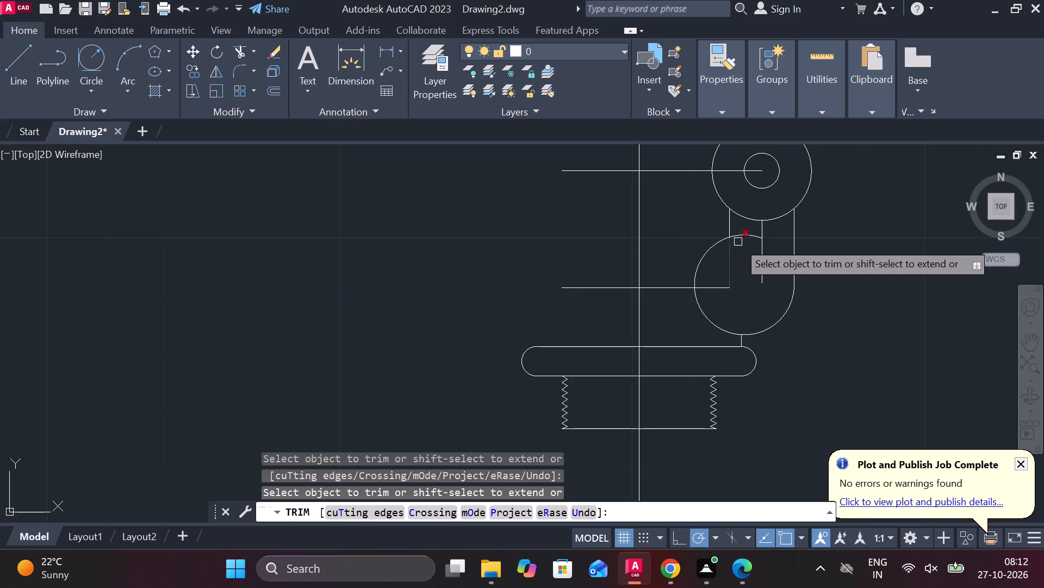
pyautogui.click(741, 239)
pyautogui.click(717, 325)
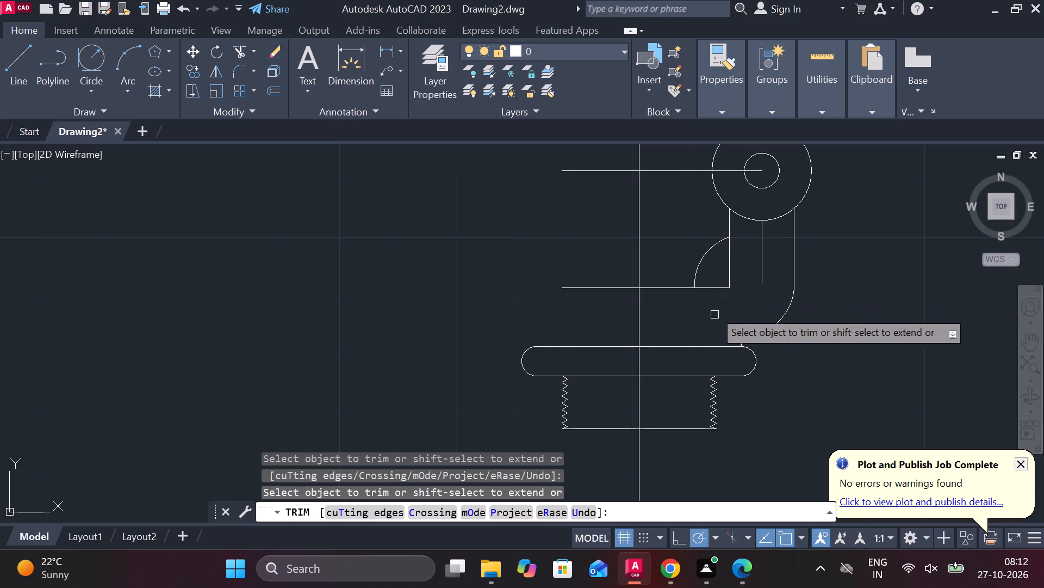
pyautogui.click(707, 255)
pyautogui.scroll(2, 791, 352)
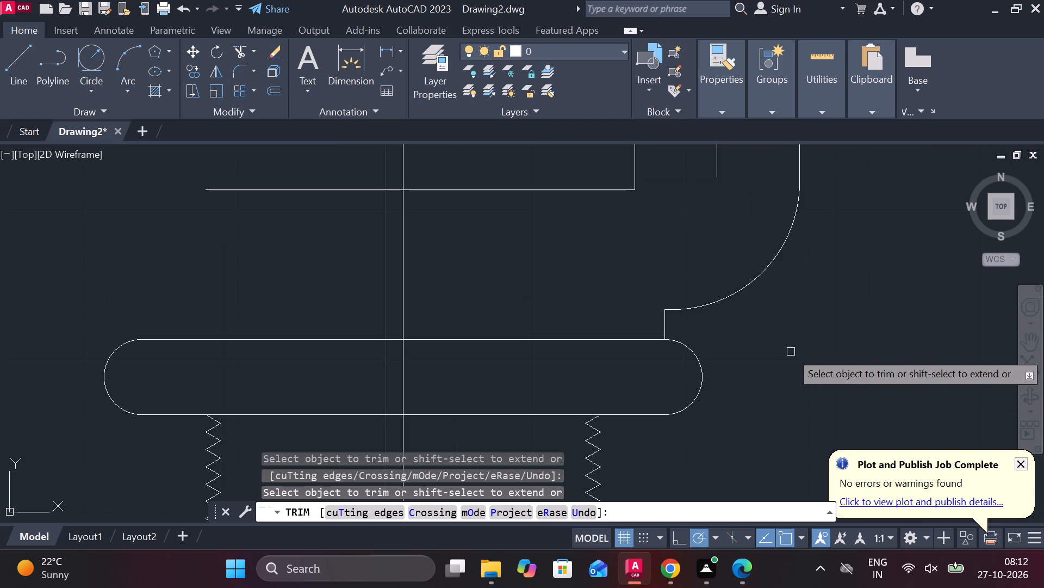
pyautogui.scroll(-2, 791, 352)
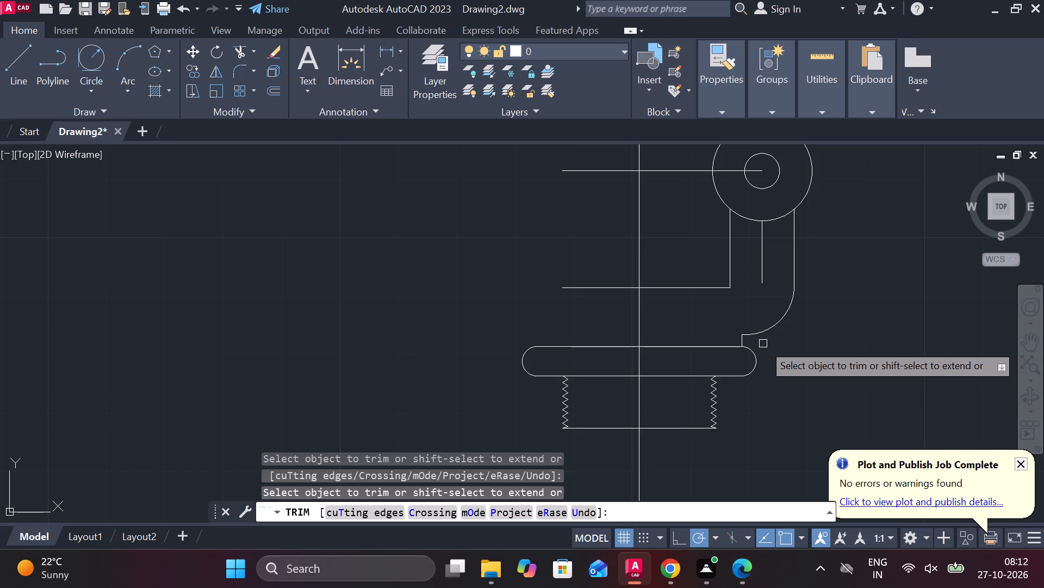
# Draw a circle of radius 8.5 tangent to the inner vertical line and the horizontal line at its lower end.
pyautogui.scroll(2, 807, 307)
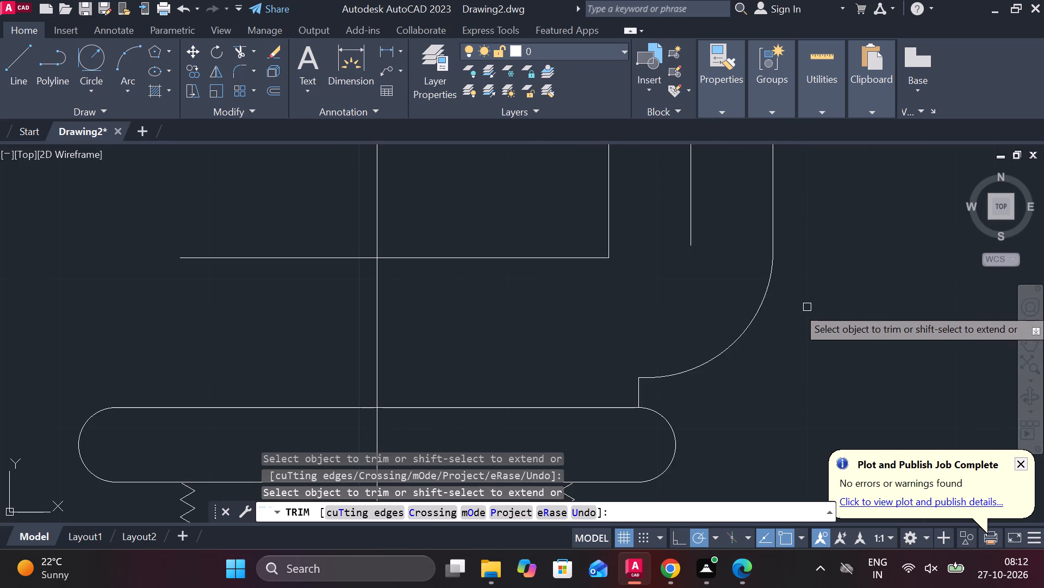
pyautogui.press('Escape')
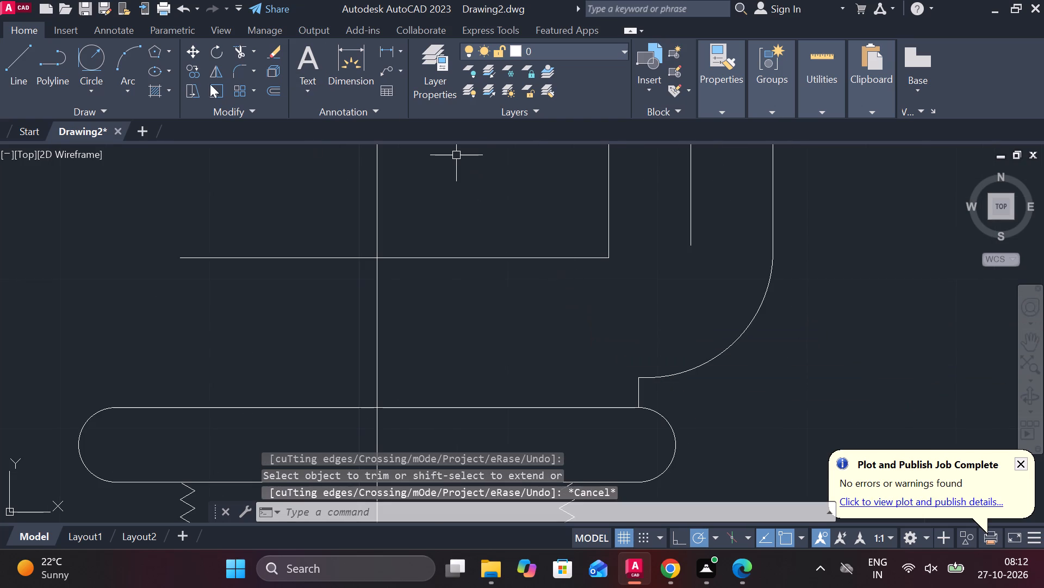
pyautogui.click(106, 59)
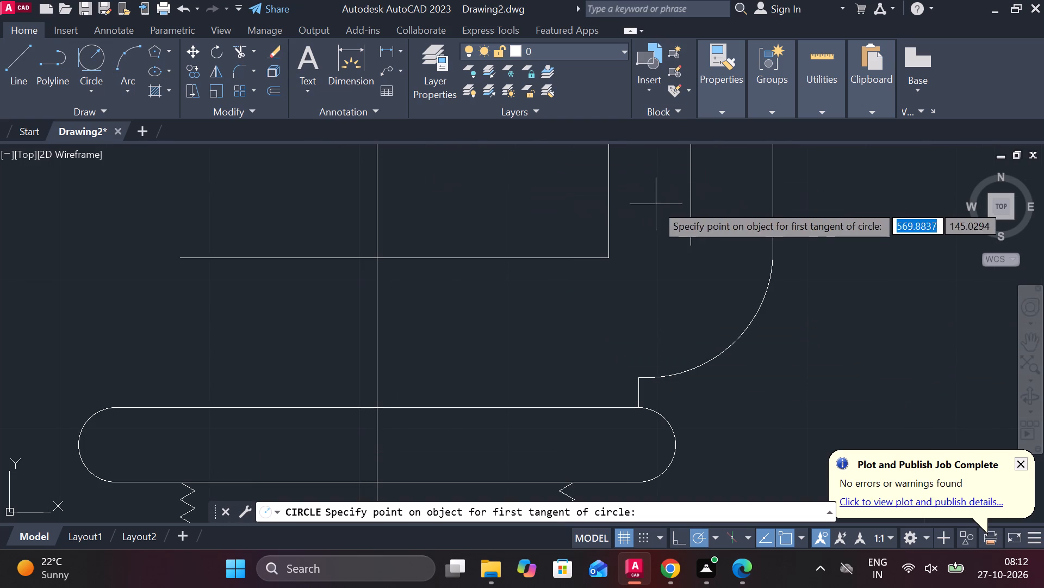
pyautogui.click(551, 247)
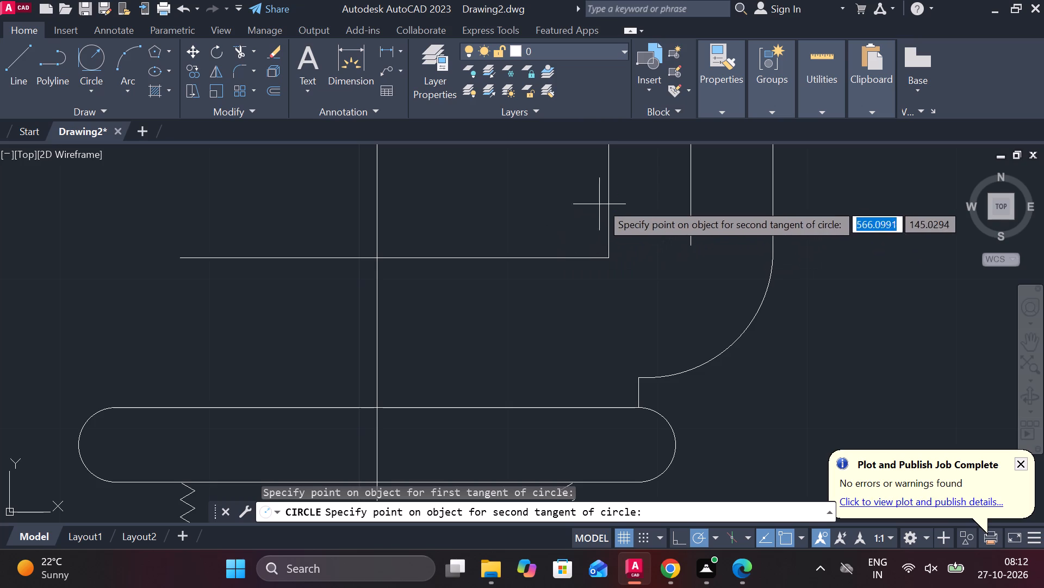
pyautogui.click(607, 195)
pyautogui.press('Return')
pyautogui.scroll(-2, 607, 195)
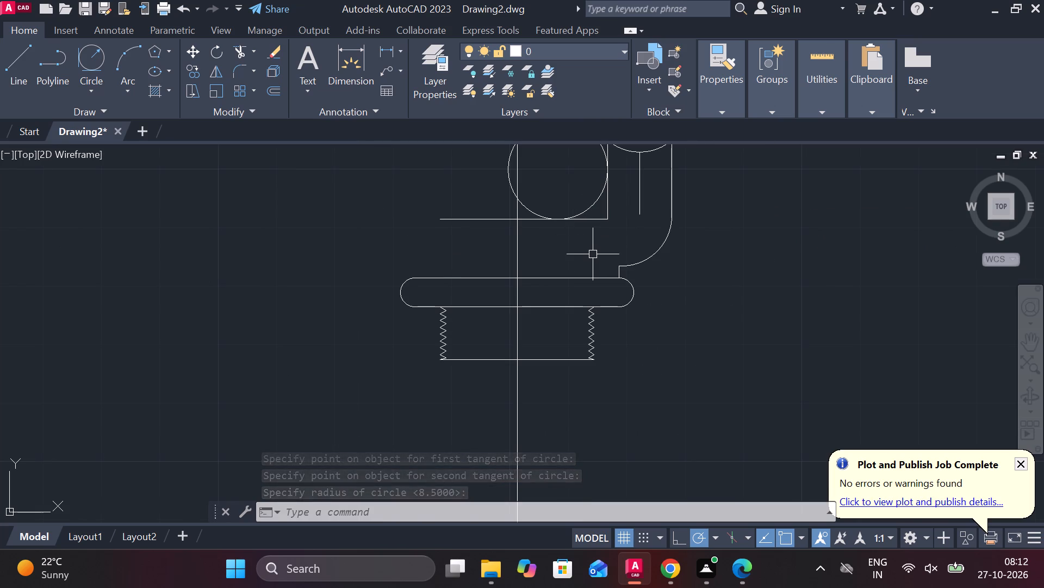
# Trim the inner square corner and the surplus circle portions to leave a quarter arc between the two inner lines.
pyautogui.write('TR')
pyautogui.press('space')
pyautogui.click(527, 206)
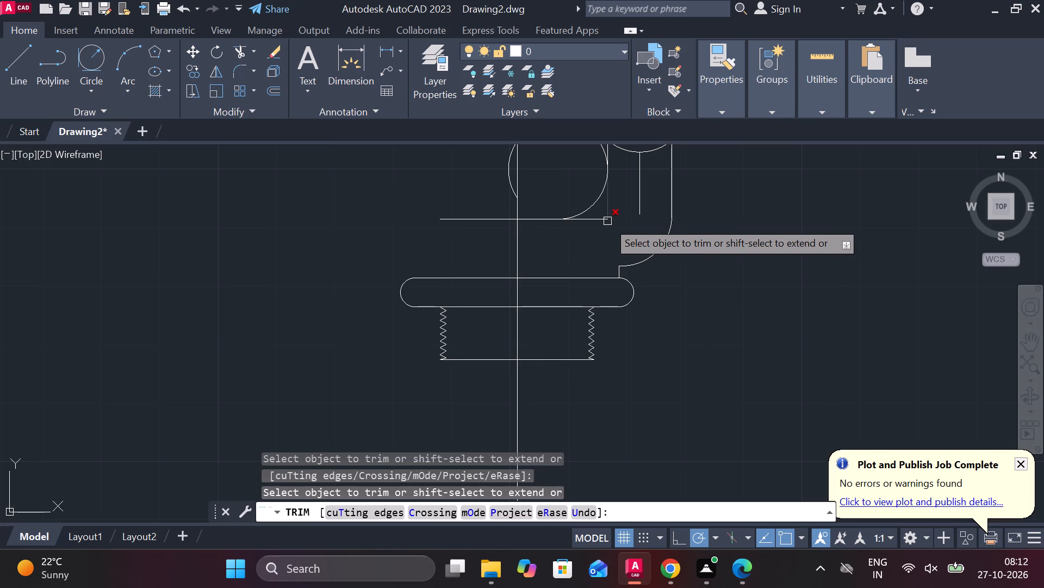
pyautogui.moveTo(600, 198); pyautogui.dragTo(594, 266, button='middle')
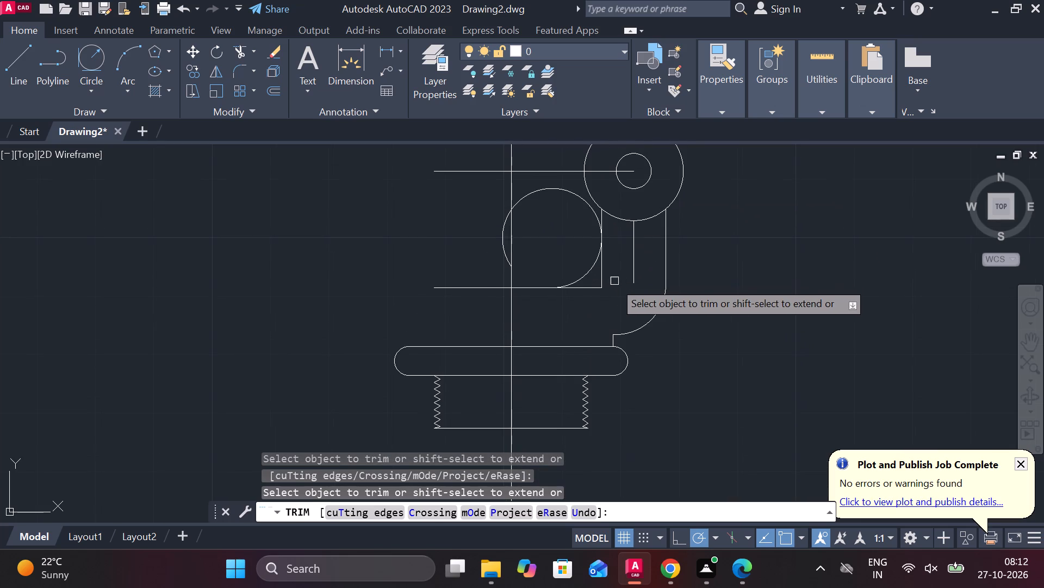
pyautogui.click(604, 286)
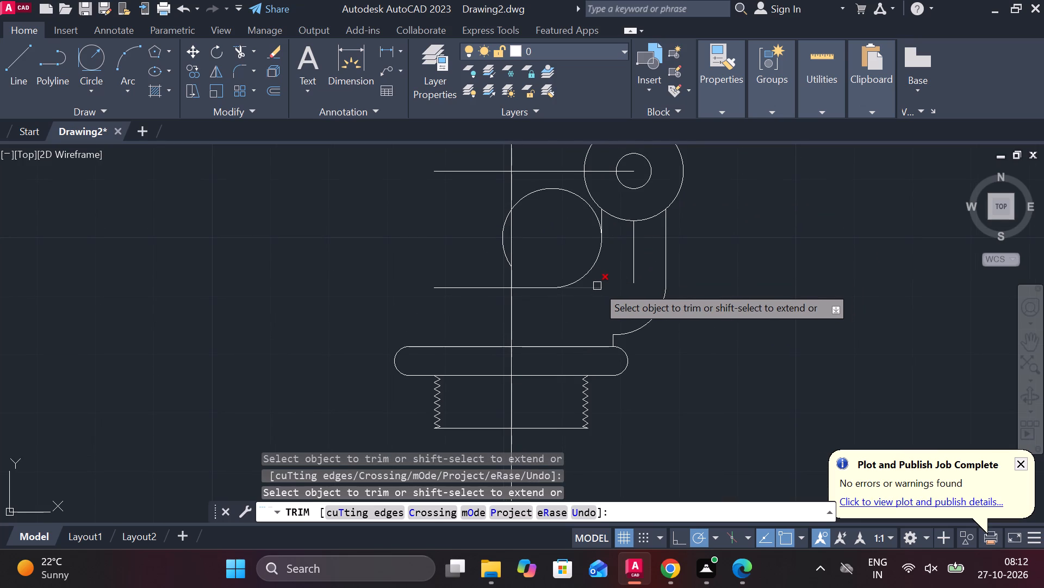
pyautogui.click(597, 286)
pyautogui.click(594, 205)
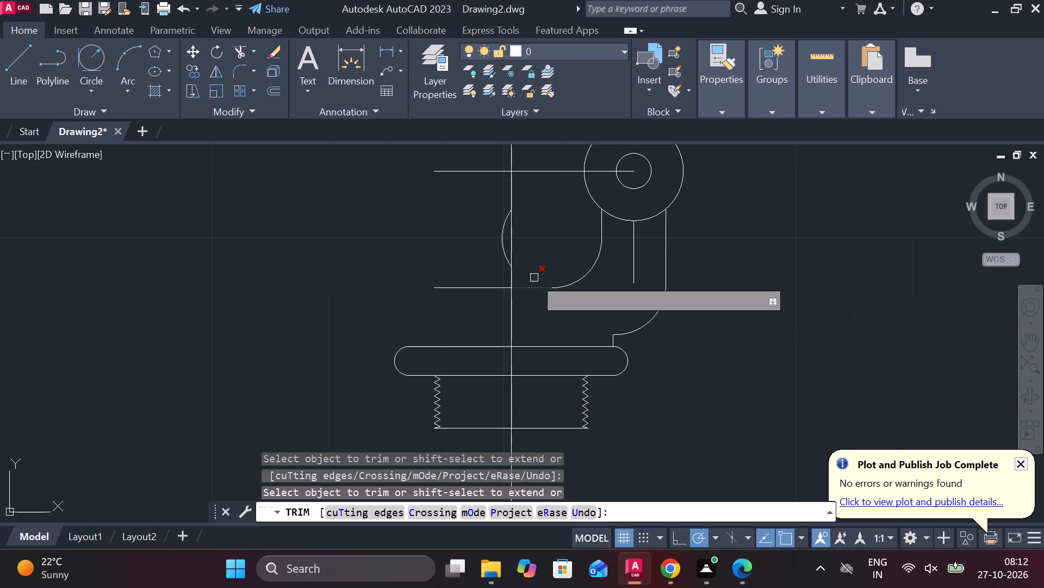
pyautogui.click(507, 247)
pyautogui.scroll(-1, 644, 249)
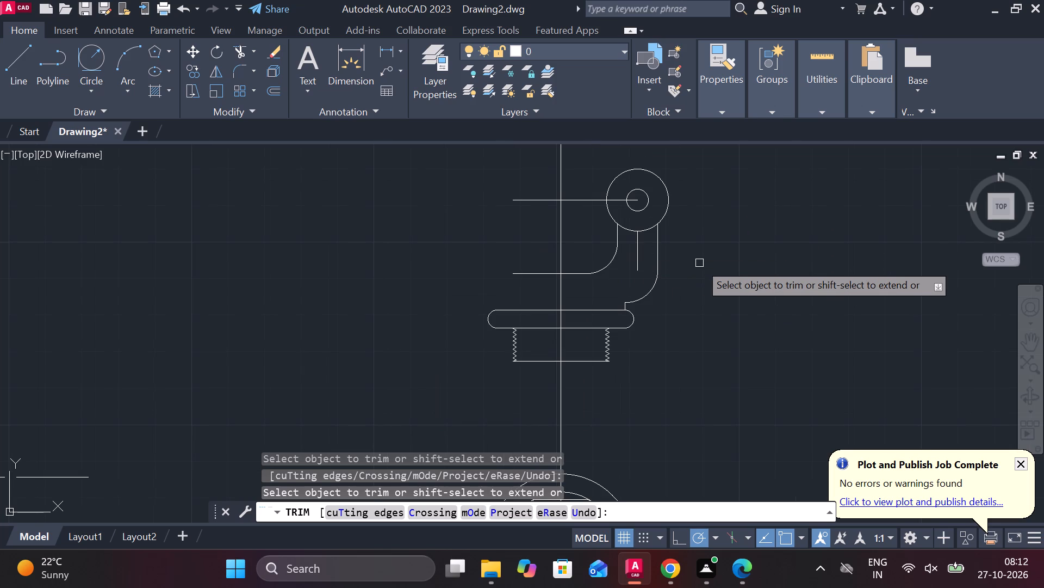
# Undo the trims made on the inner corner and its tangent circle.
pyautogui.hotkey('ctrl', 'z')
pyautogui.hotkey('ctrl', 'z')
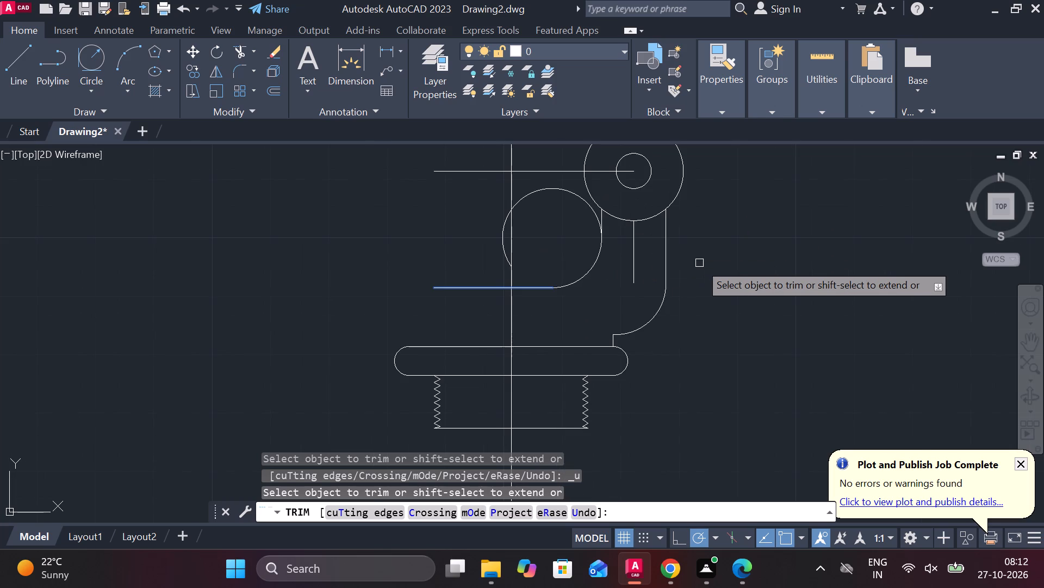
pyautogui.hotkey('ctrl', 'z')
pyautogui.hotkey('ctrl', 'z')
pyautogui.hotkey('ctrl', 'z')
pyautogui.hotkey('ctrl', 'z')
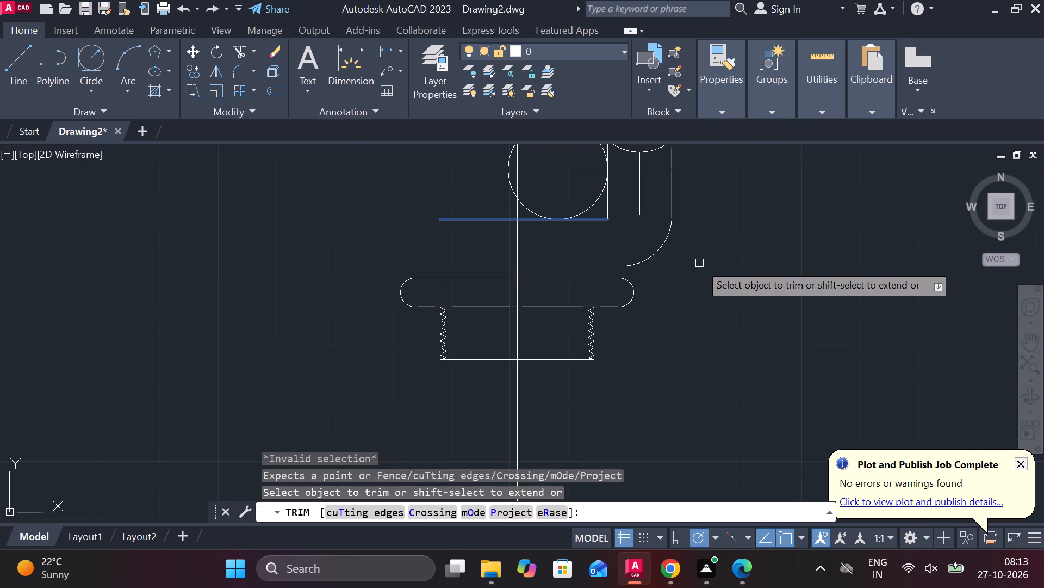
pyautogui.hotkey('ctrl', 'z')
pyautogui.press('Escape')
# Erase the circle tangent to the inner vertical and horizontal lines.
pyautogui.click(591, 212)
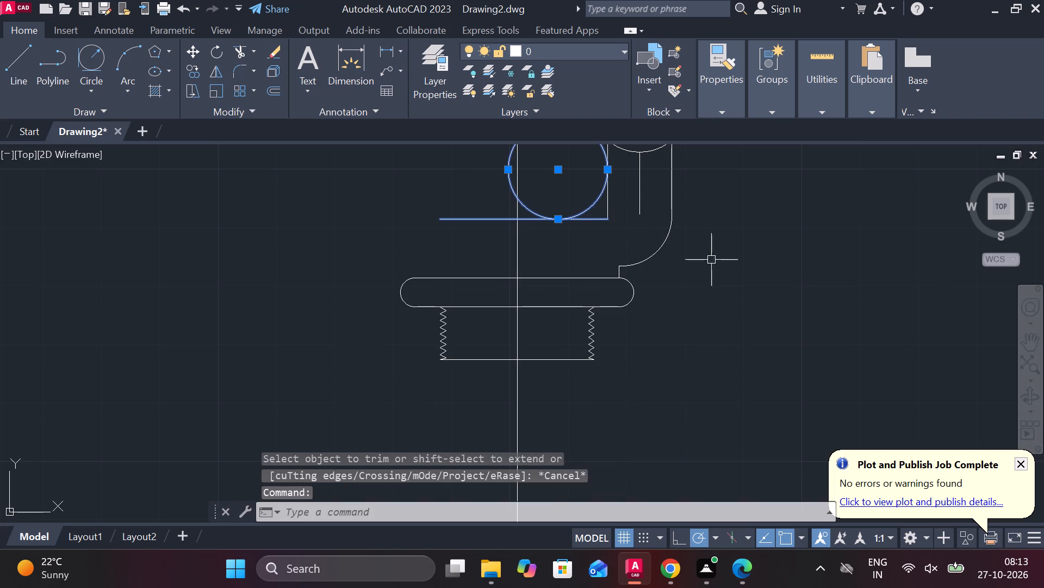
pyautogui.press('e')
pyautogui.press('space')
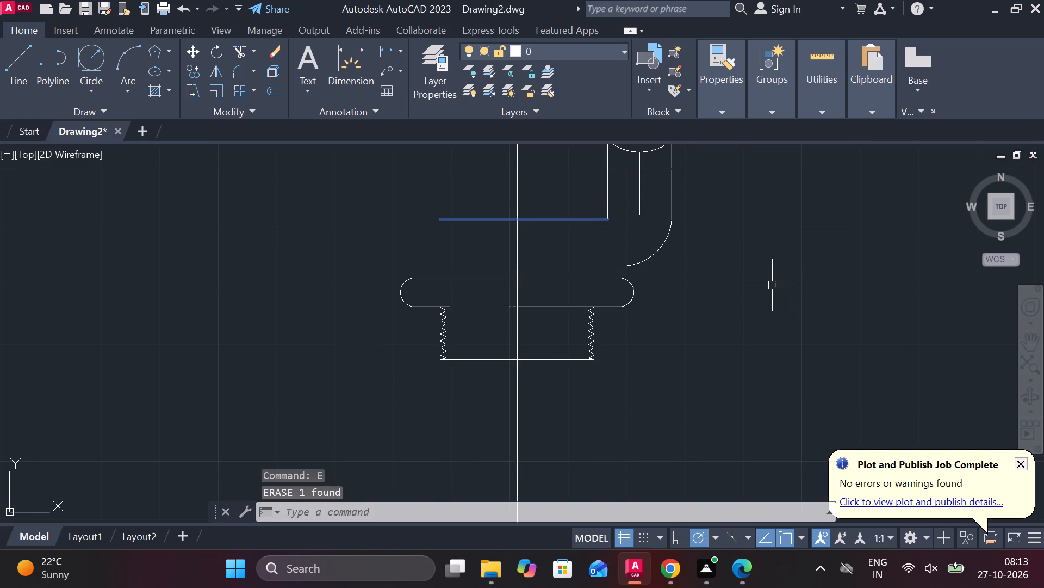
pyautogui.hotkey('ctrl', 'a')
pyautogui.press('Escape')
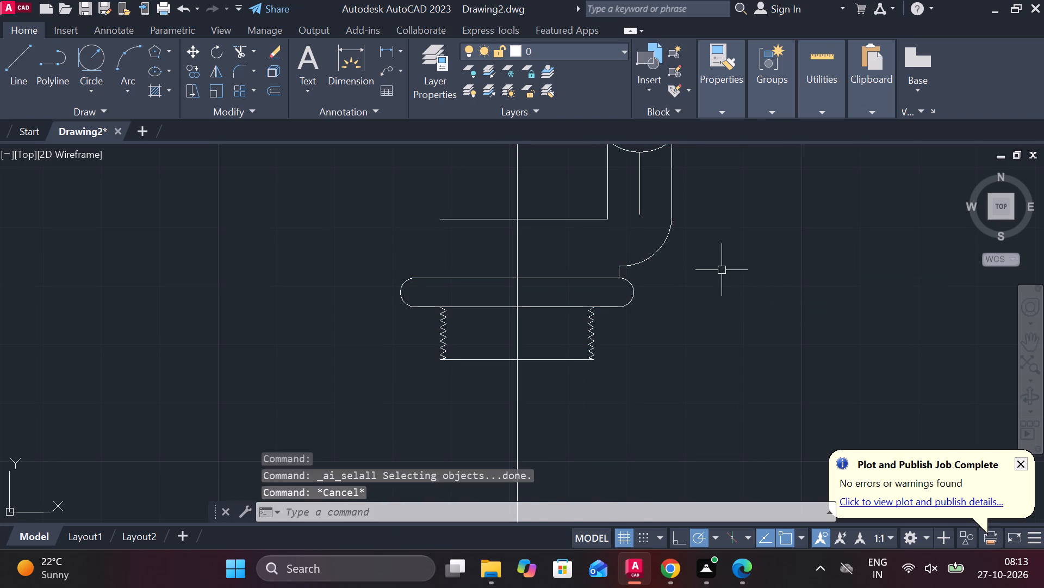
# Fillet the corner between the inner horizontal line and the inner vertical line with a radius of 5.
pyautogui.scroll(-1, 722, 270)
pyautogui.scroll(2, 630, 235)
pyautogui.write('F R')
pyautogui.press('space')
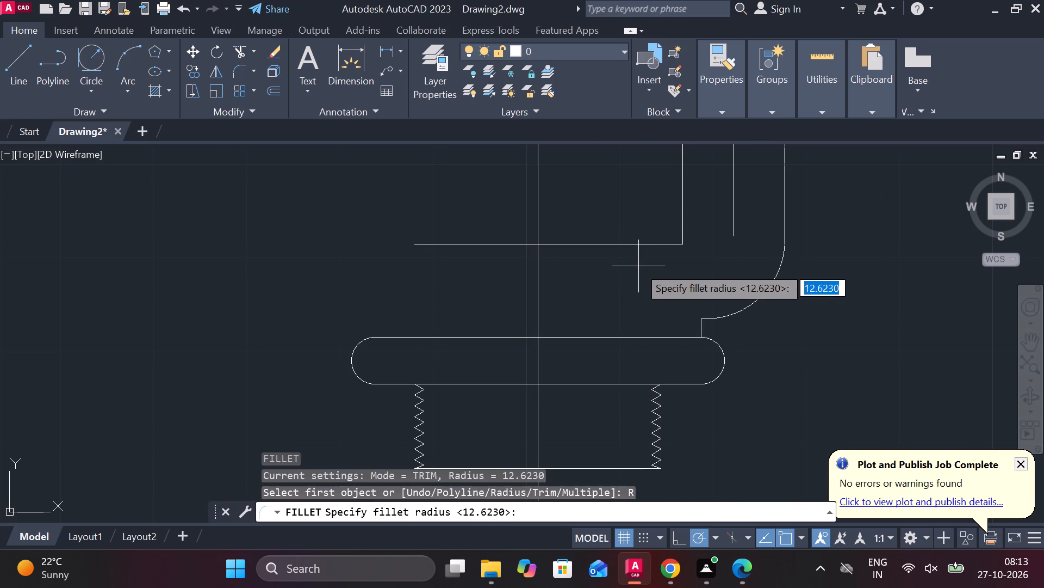
pyautogui.write('5')
pyautogui.press('space')
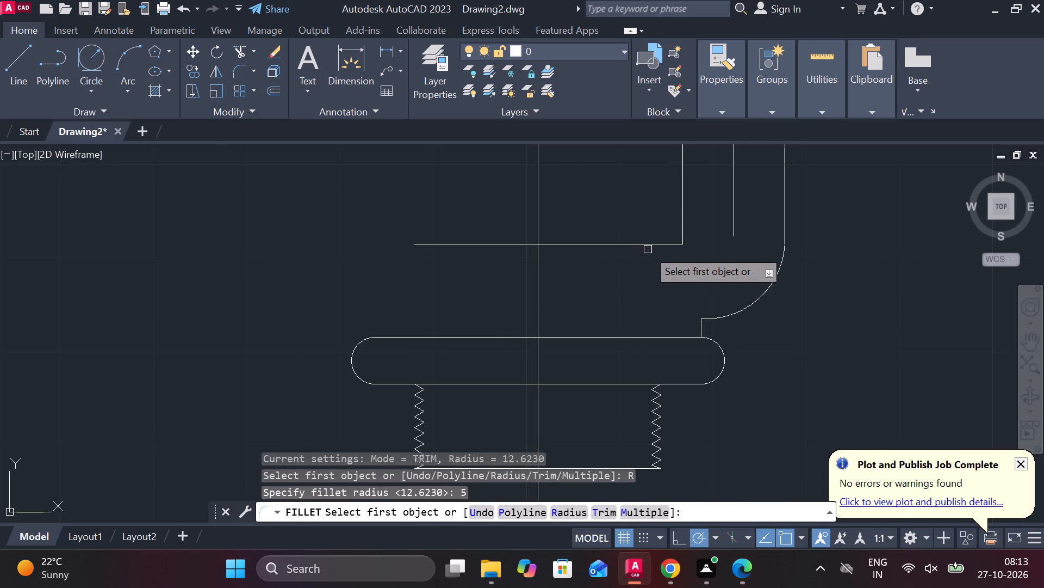
pyautogui.click(654, 246)
pyautogui.click(683, 217)
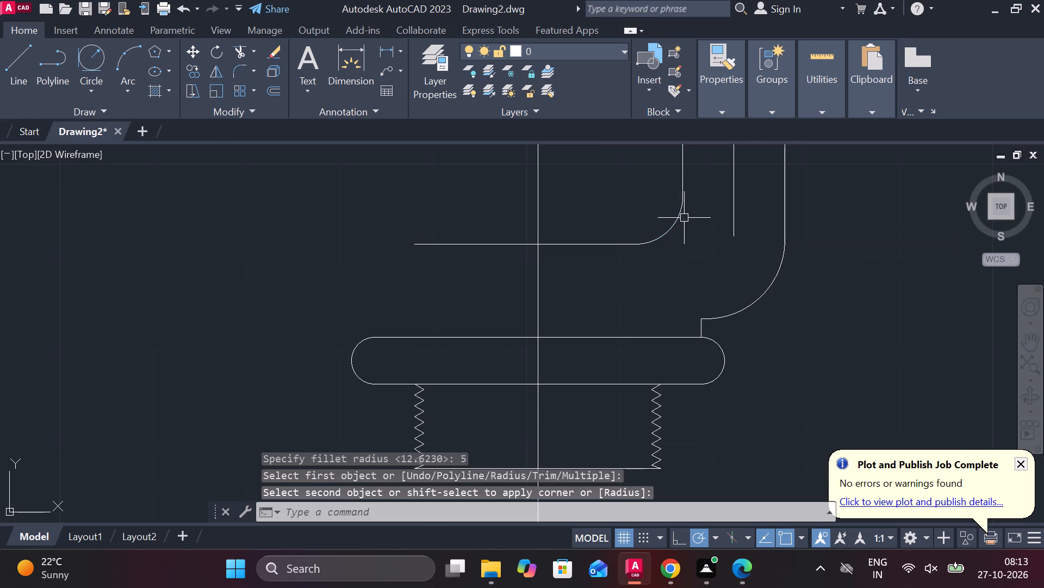
pyautogui.scroll(-1, 744, 271)
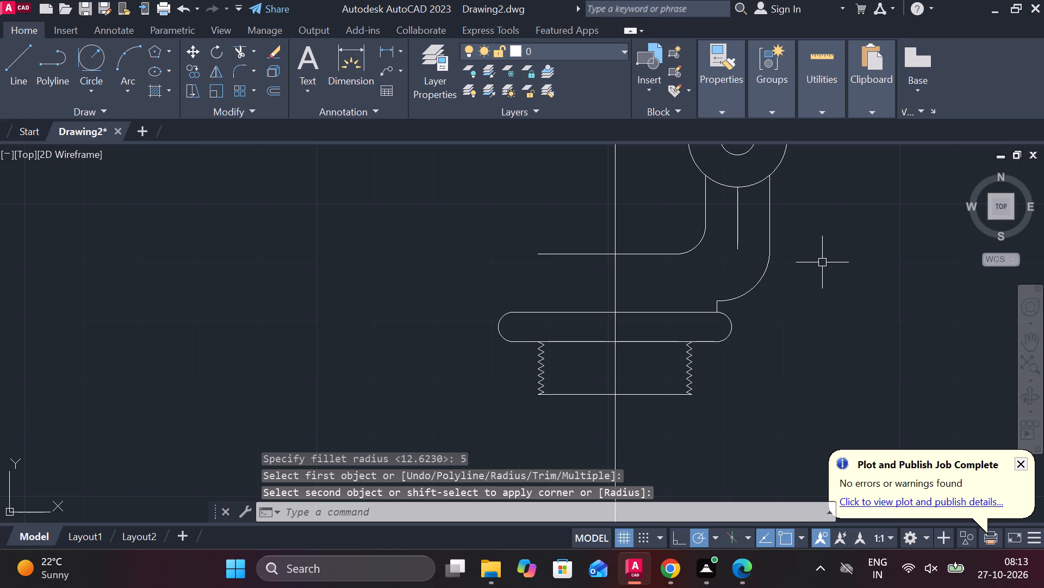
# Erase the quarter arc joining the outer vertical line to the short riser above the flange.
pyautogui.moveTo(821, 262); pyautogui.dragTo(652, 258, button='middle')
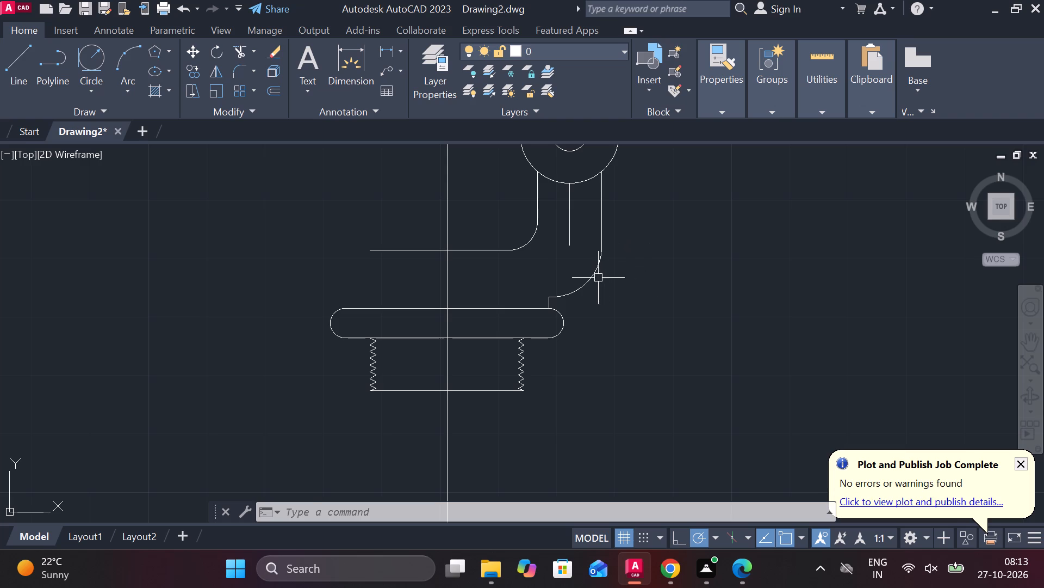
pyautogui.click(597, 278)
pyautogui.write('E')
pyautogui.press('space')
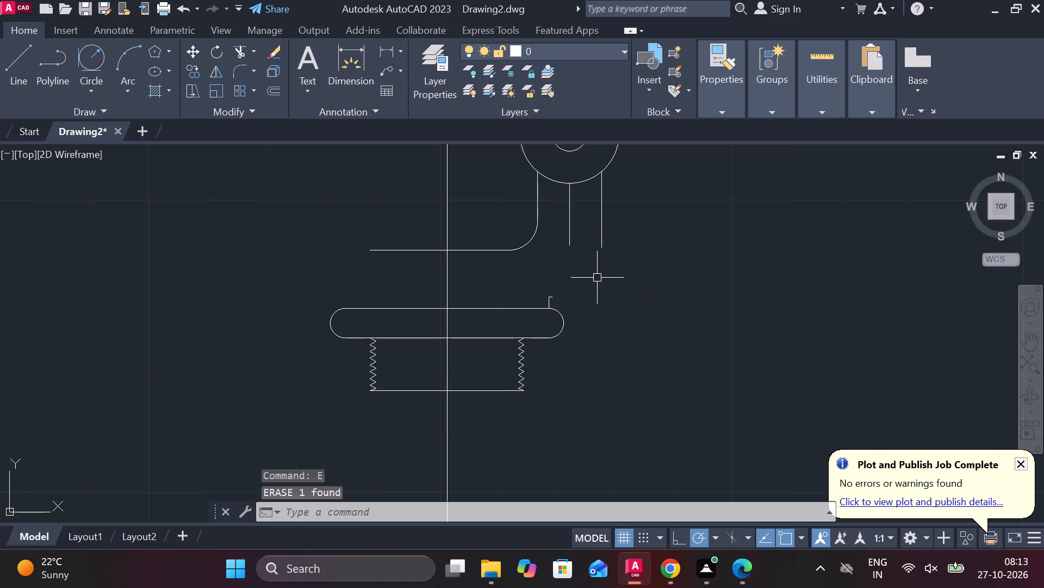
# Stretch the lower end of the outer vertical line down past the flange.
pyautogui.click(603, 223)
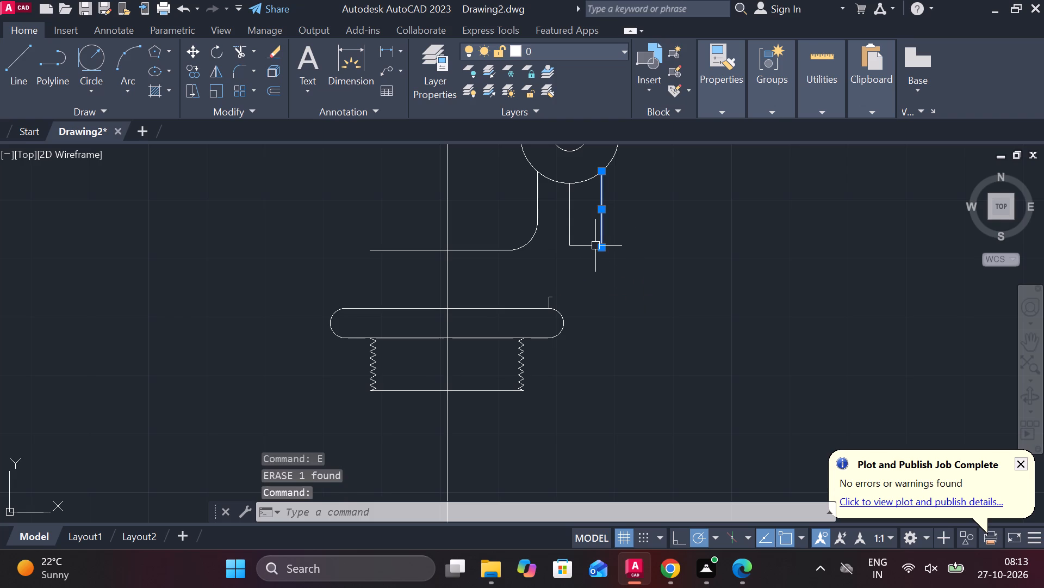
pyautogui.doubleClick(598, 250)
pyautogui.click(606, 349)
pyautogui.press('Escape')
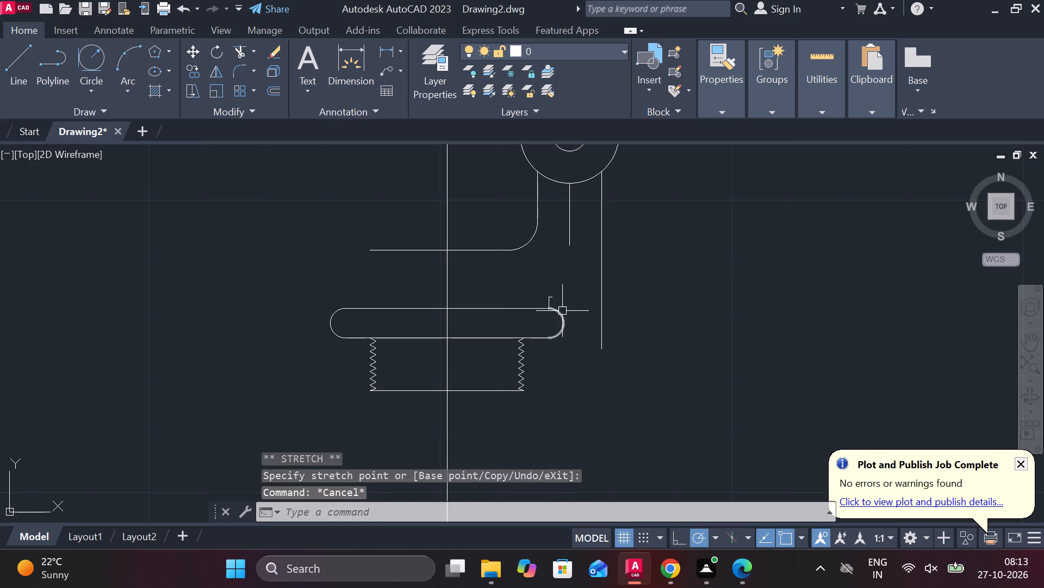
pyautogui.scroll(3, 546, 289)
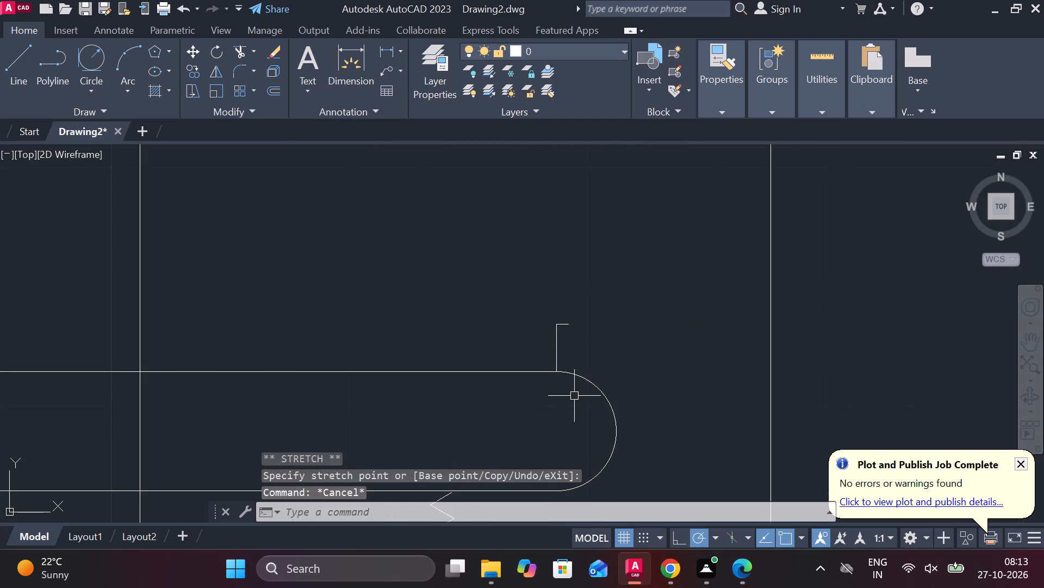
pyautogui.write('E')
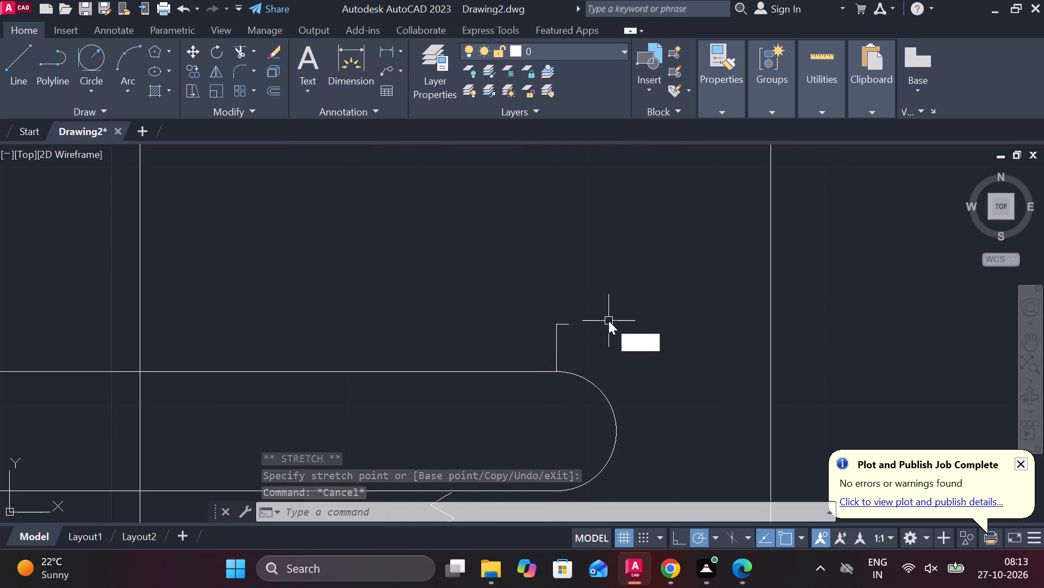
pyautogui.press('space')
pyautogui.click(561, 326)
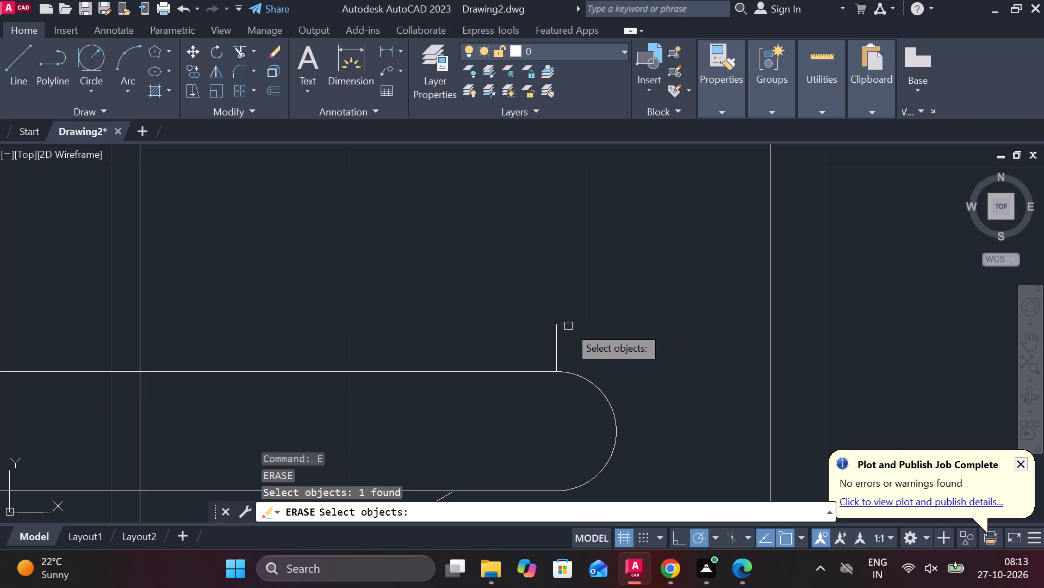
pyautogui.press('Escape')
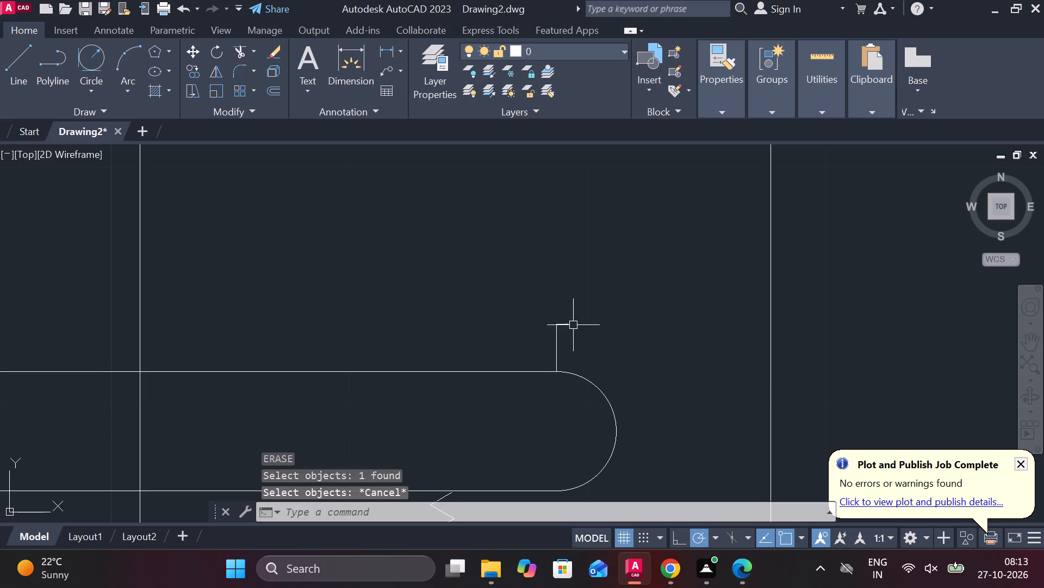
# Stretch the short horizontal line on top of the riser to meet the outer vertical line.
pyautogui.click(570, 324)
pyautogui.click(570, 324)
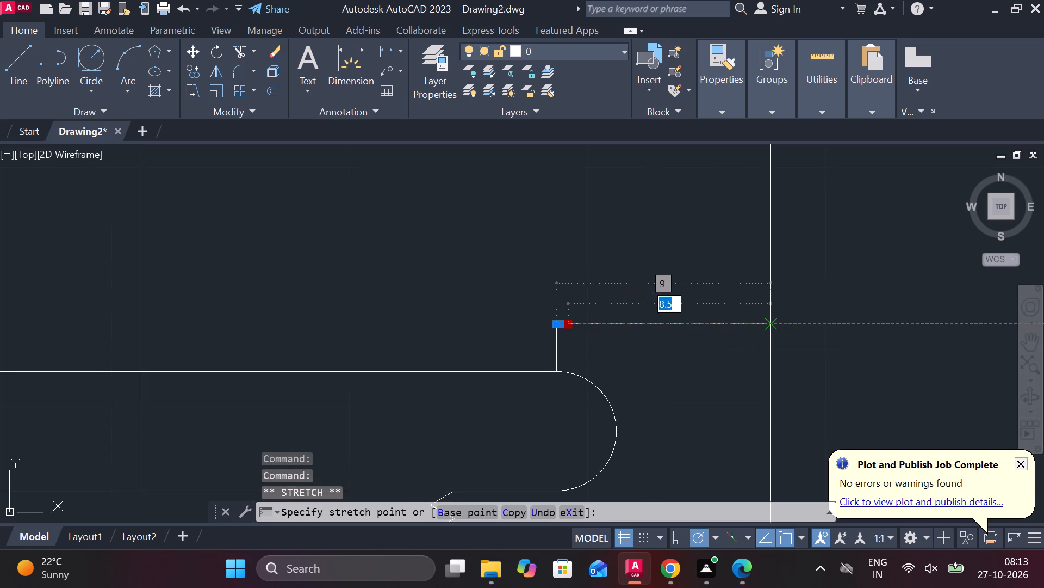
pyautogui.click(774, 323)
pyautogui.press('Escape')
# Trim off the part of the outer vertical line that extends below the horizontal line above the flange.
pyautogui.write('TR')
pyautogui.press('space')
pyautogui.moveTo(829, 366); pyautogui.dragTo(769, 394)
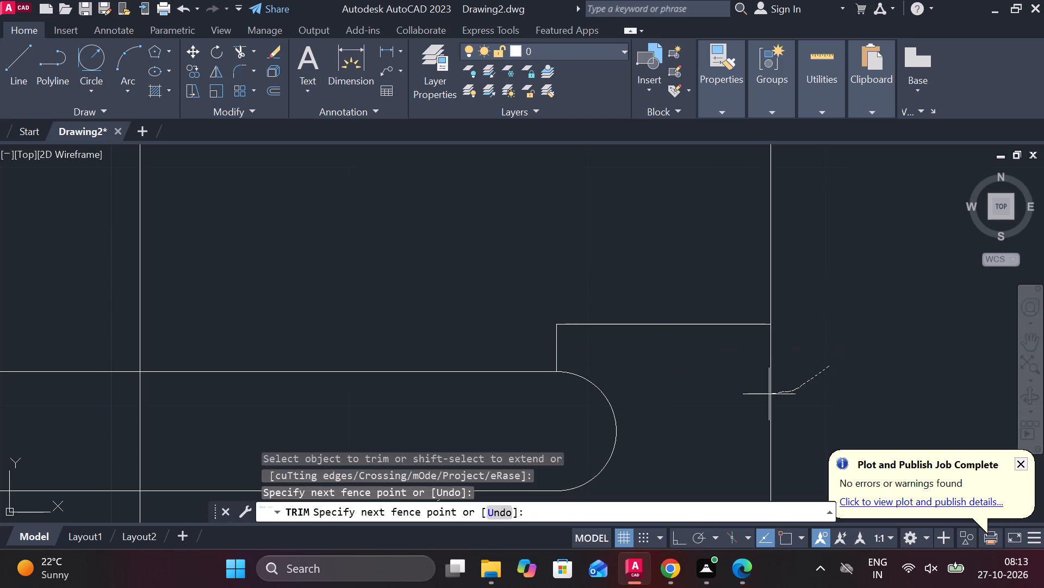
pyautogui.moveTo(769, 394); pyautogui.dragTo(679, 404)
pyautogui.scroll(-2, 822, 340)
pyautogui.press('Escape')
# Fillet the corner between the outer vertical line and the horizontal line above the flange with a radius of 5.
pyautogui.write('F R')
pyautogui.press('space')
pyautogui.press('space')
pyautogui.doubleClick(767, 333)
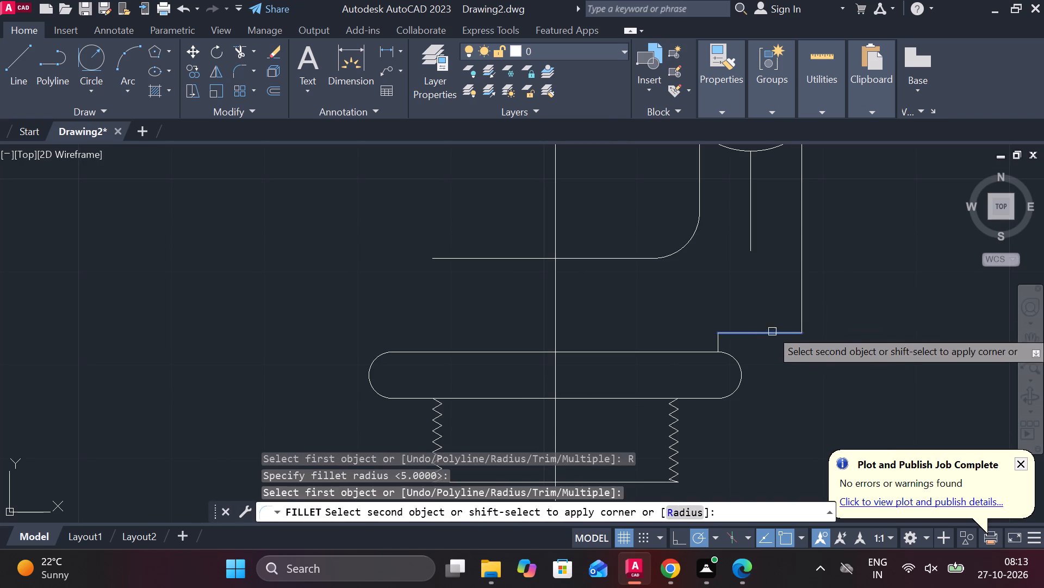
pyautogui.click(804, 295)
pyautogui.scroll(-2, 825, 295)
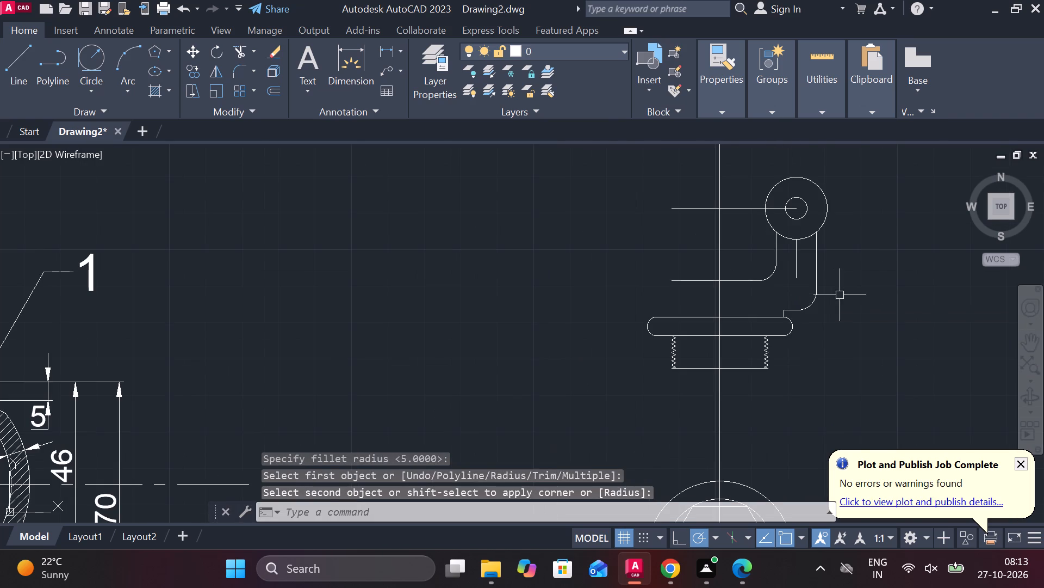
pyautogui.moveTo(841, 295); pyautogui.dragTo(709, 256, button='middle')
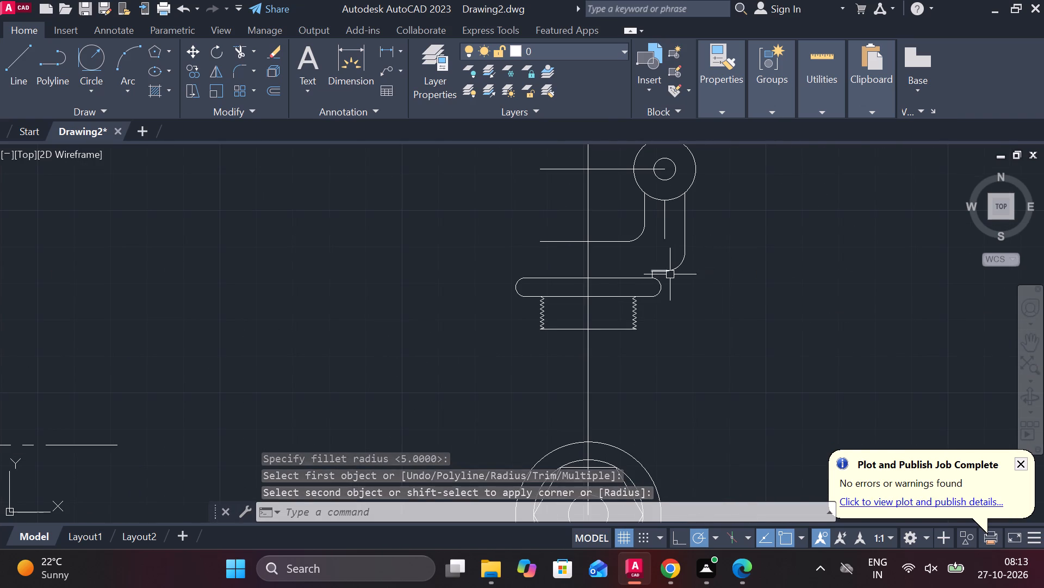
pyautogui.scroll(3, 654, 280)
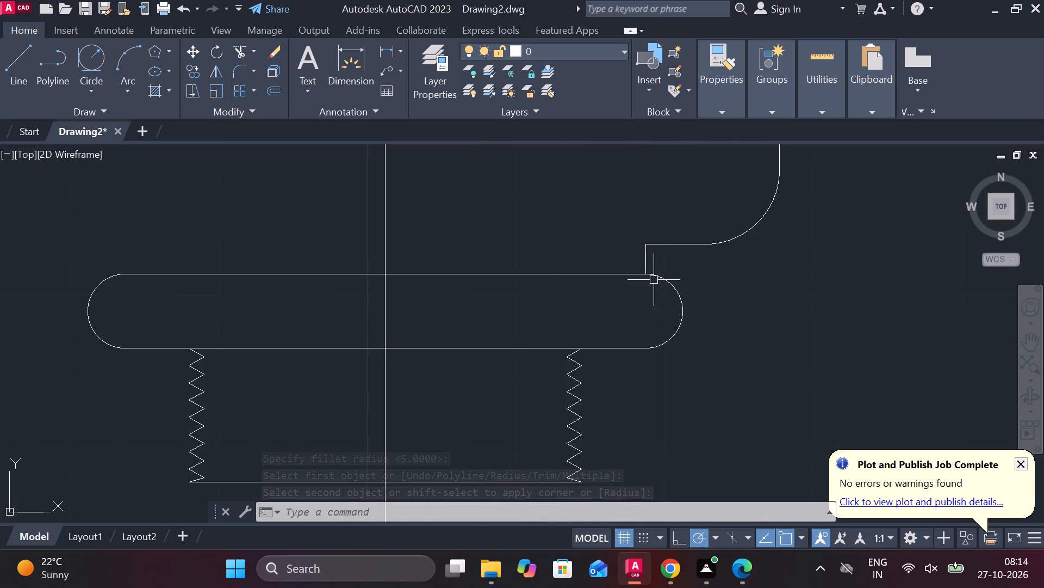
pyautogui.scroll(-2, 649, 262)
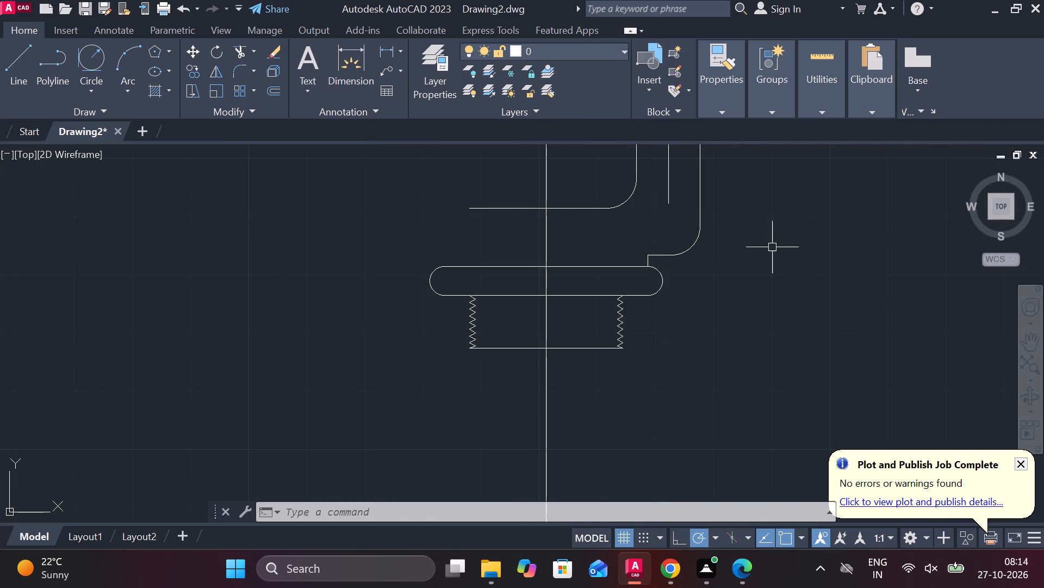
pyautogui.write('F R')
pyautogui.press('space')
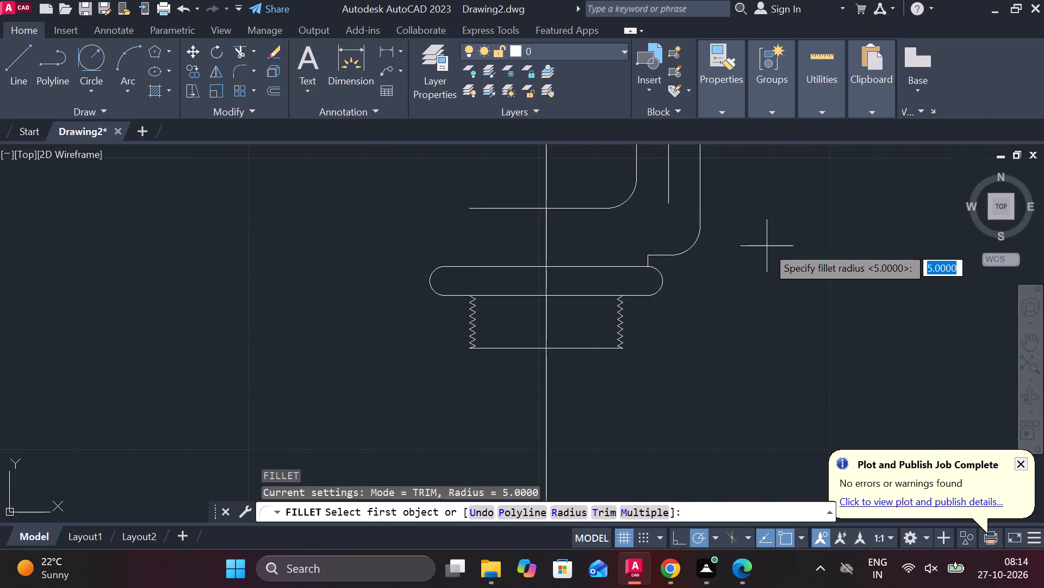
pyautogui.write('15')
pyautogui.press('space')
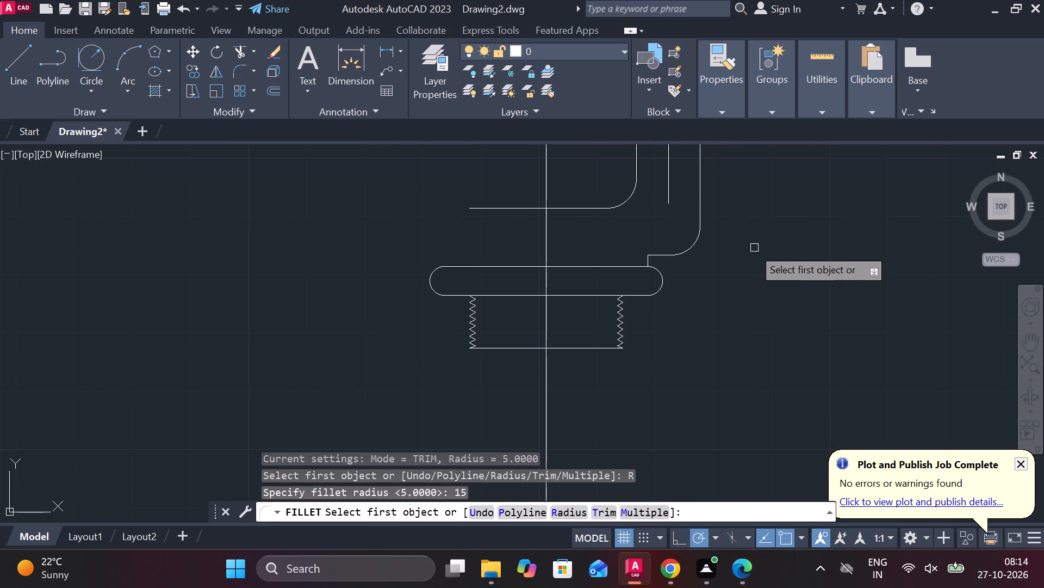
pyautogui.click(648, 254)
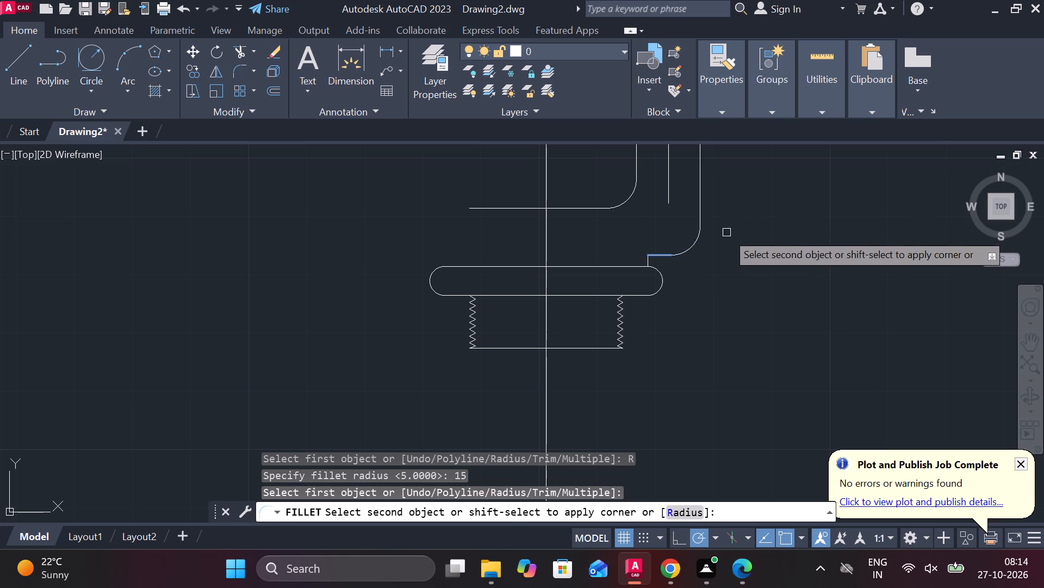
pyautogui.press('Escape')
# Erase the short horizontal line above the flange and the fillet arc joining it to the outer vertical line.
pyautogui.scroll(1, 670, 258)
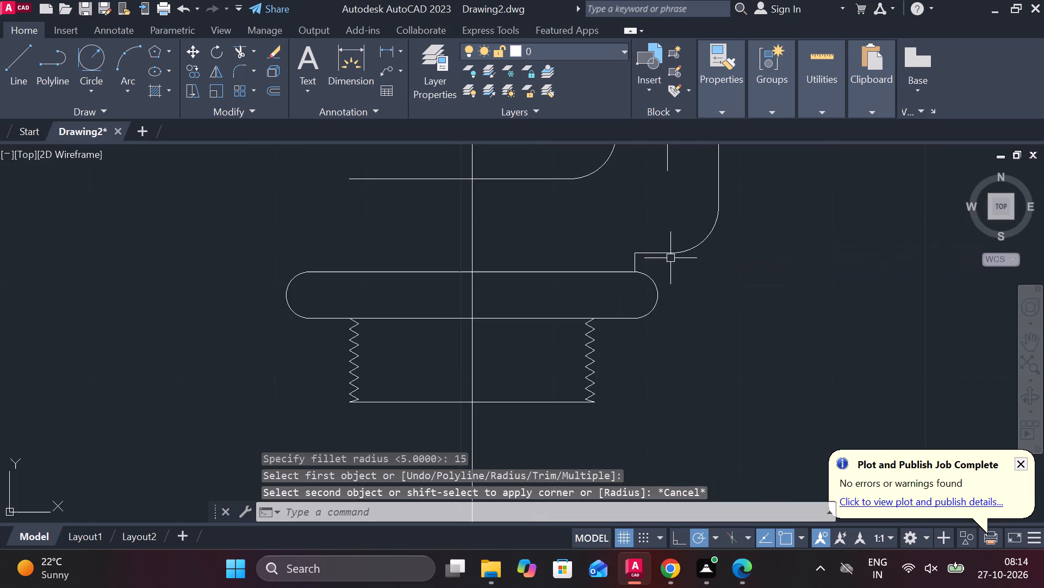
pyautogui.click(662, 252)
pyautogui.click(703, 244)
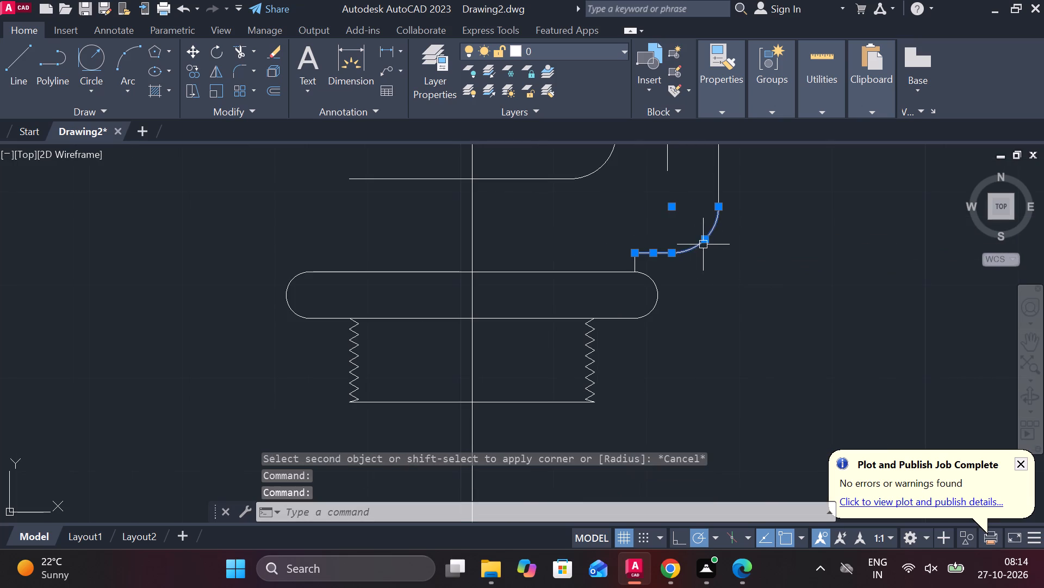
pyautogui.write('E')
pyautogui.press('space')
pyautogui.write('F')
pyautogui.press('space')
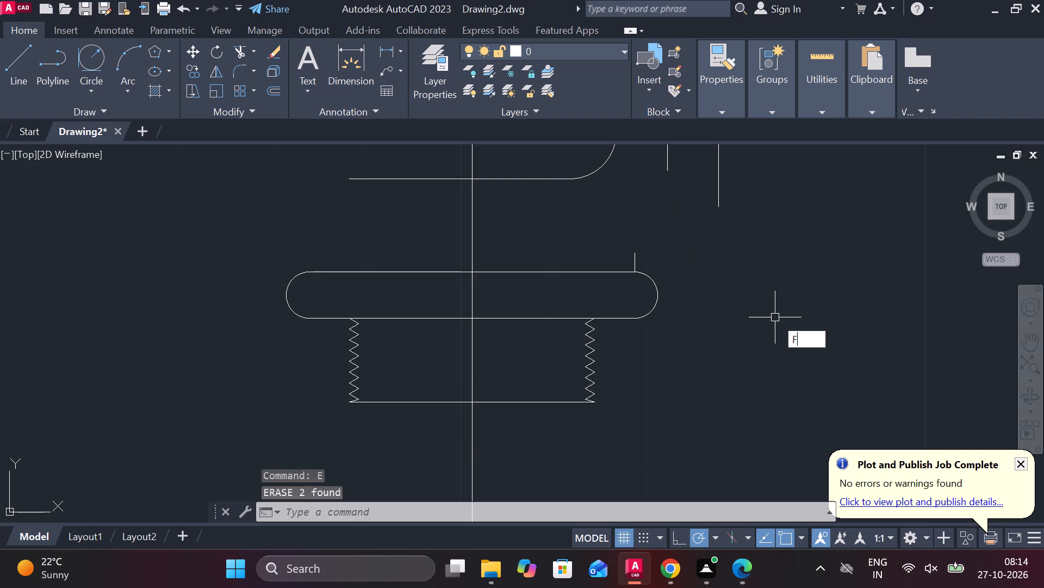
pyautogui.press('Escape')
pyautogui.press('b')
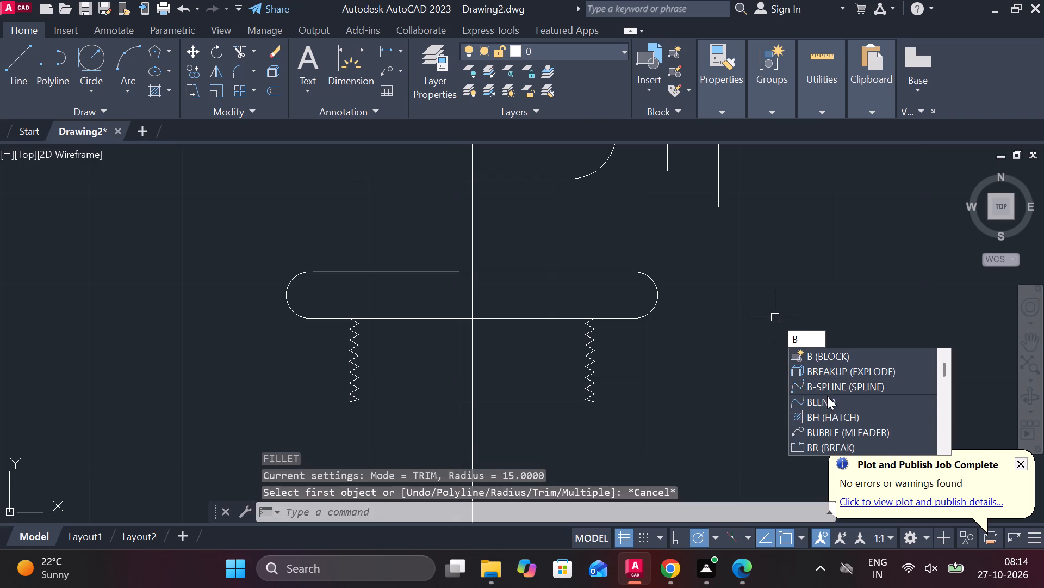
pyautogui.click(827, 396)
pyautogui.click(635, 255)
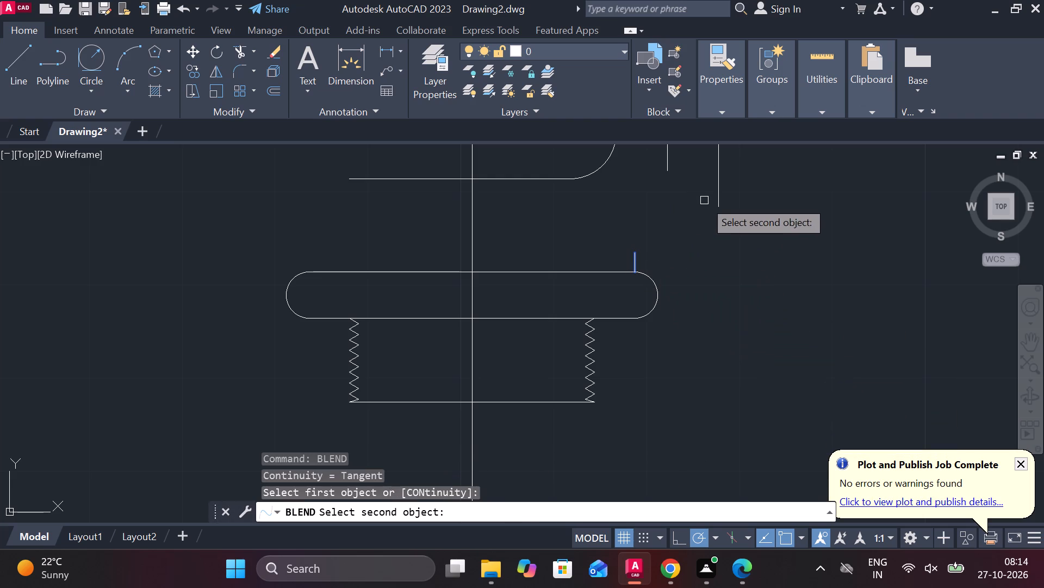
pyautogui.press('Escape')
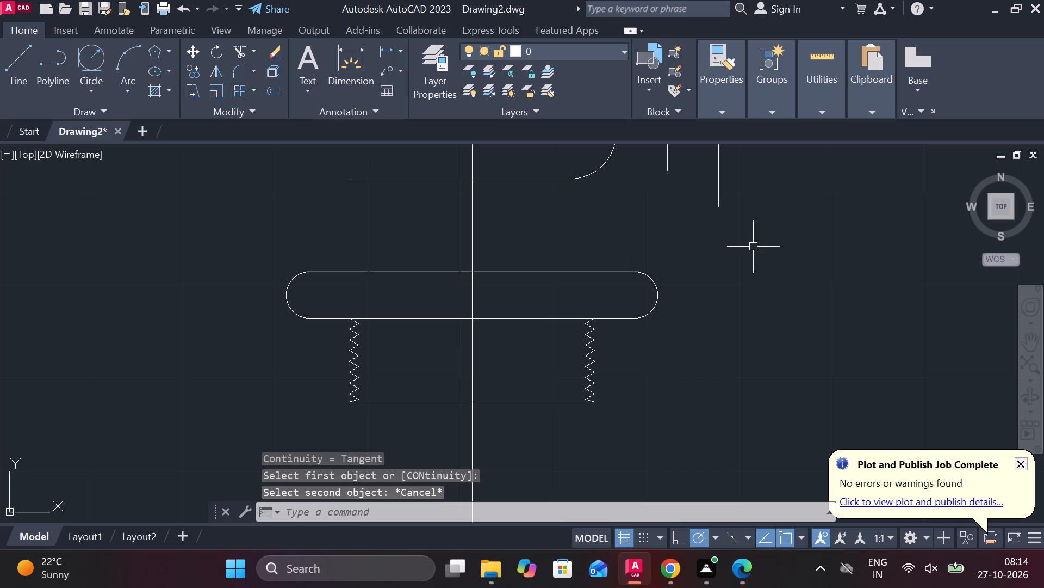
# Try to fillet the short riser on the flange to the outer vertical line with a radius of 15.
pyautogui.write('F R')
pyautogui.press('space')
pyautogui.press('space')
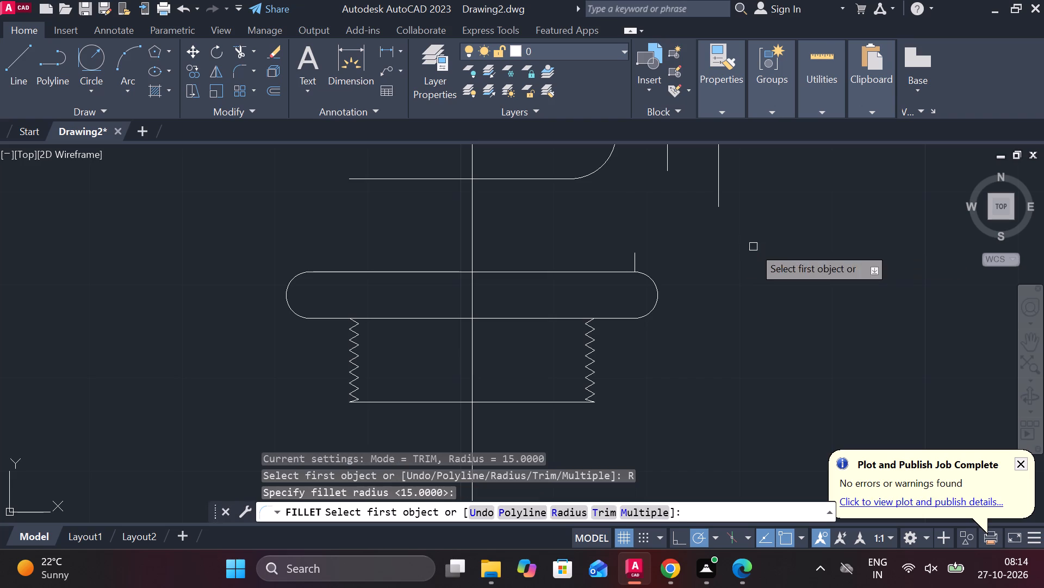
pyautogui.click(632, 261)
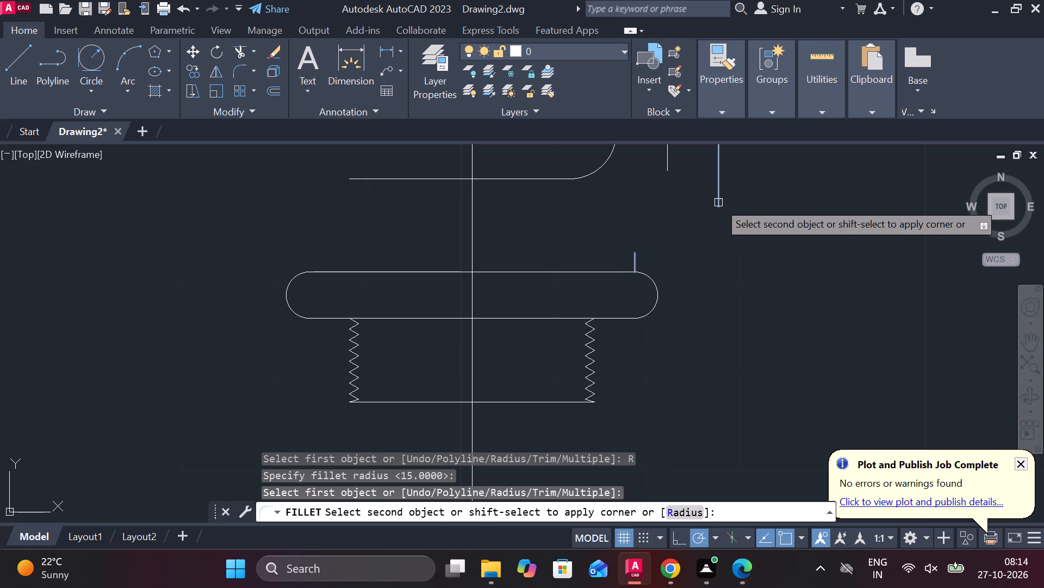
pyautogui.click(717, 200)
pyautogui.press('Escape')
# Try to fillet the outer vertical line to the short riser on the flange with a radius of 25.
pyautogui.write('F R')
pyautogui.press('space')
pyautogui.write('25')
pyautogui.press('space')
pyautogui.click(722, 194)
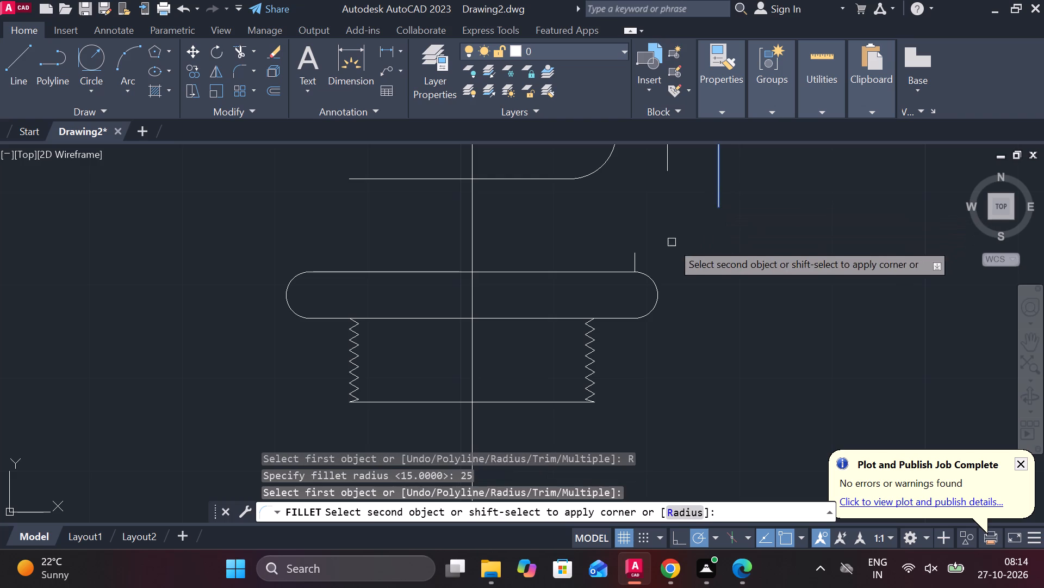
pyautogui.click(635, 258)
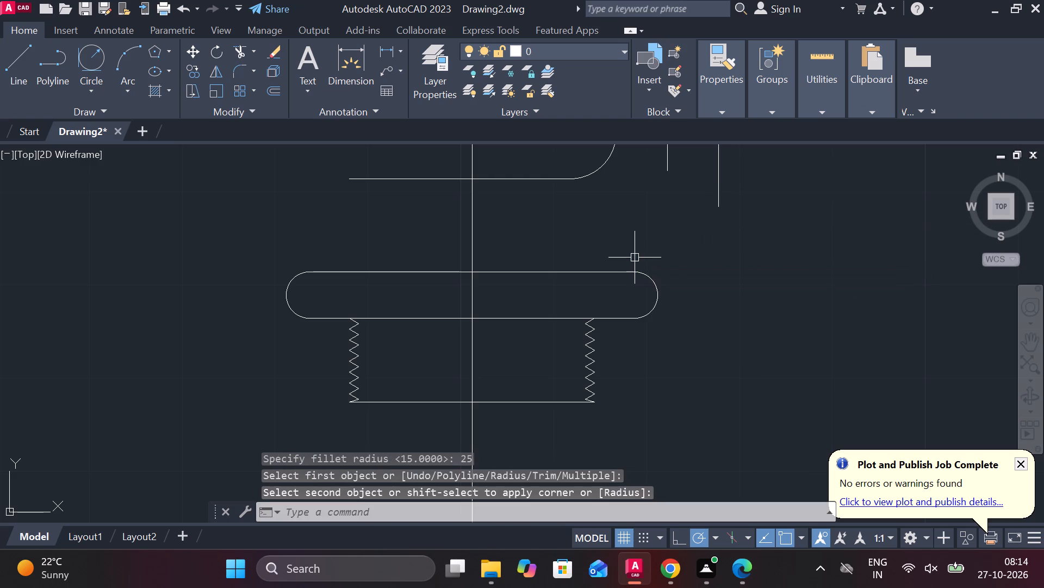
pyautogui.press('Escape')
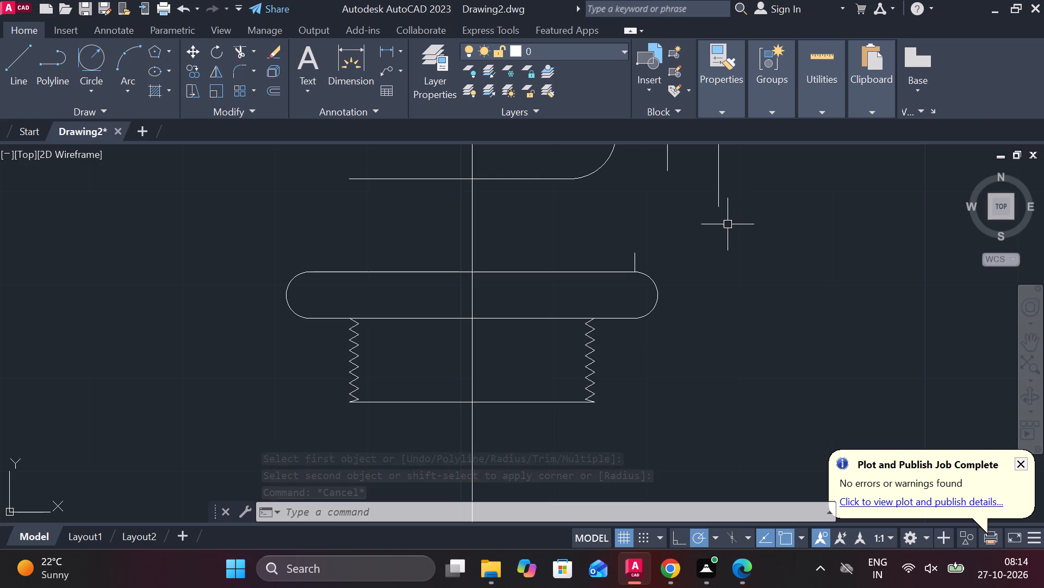
# Mirror the inner vertical line and its fillet arc about the vertical centreline, keeping the source objects.
pyautogui.scroll(-2, 757, 249)
pyautogui.moveTo(754, 243); pyautogui.dragTo(707, 256, button='middle')
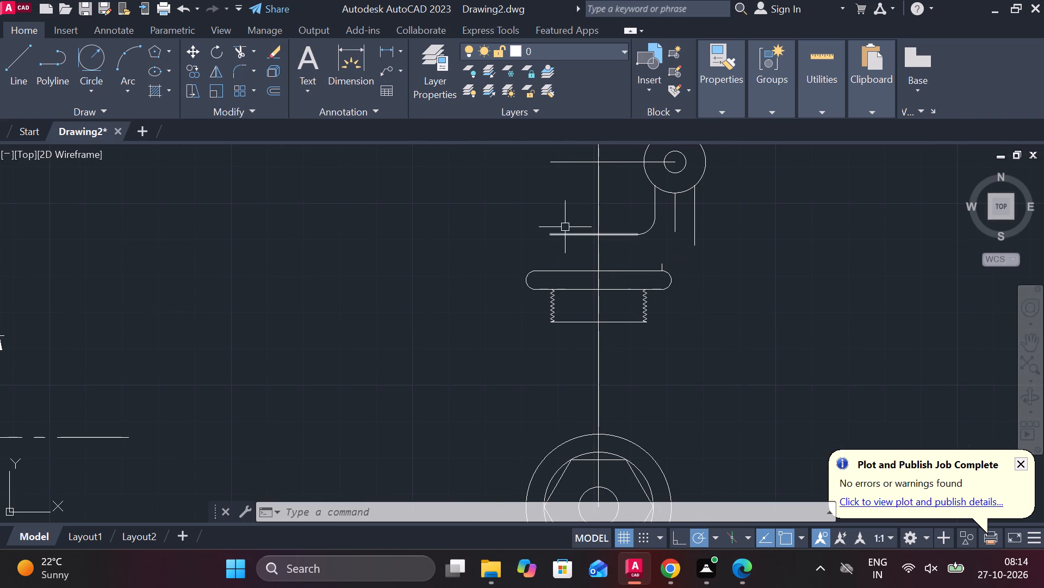
pyautogui.click(657, 203)
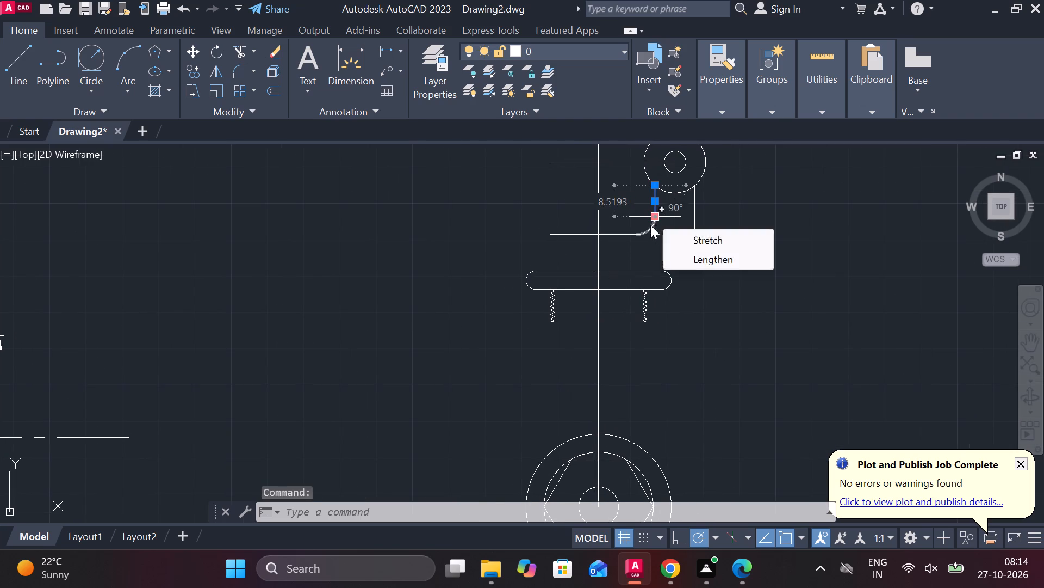
pyautogui.click(648, 230)
pyautogui.write('MI')
pyautogui.press('Return')
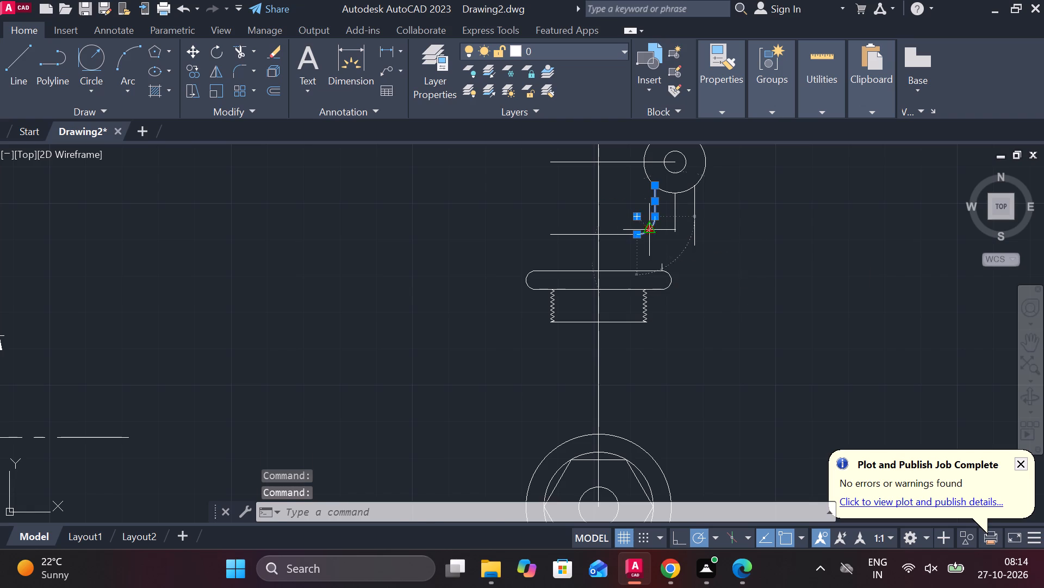
pyautogui.press('Escape')
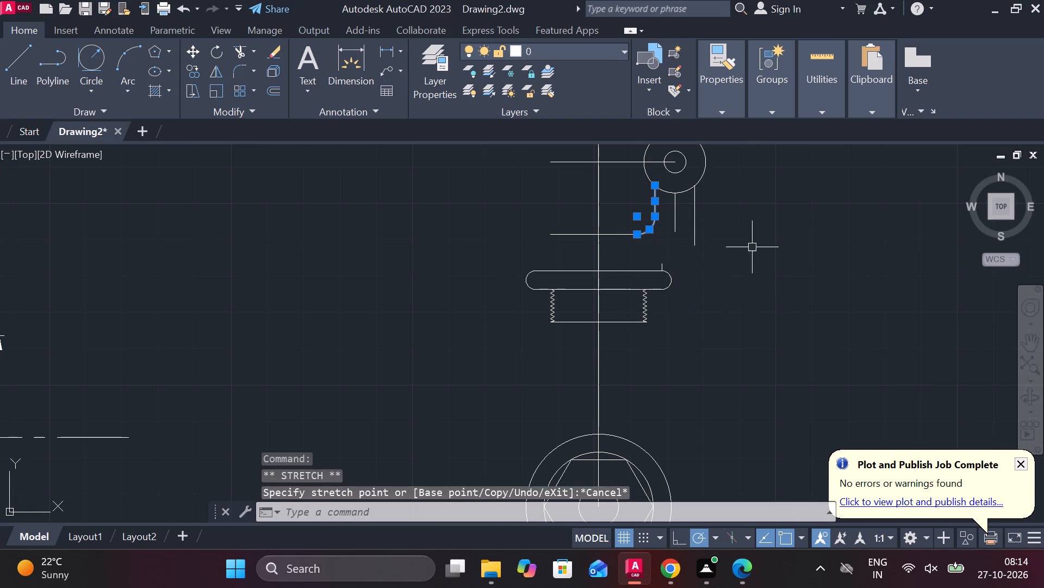
pyautogui.write('MI')
pyautogui.press('Return')
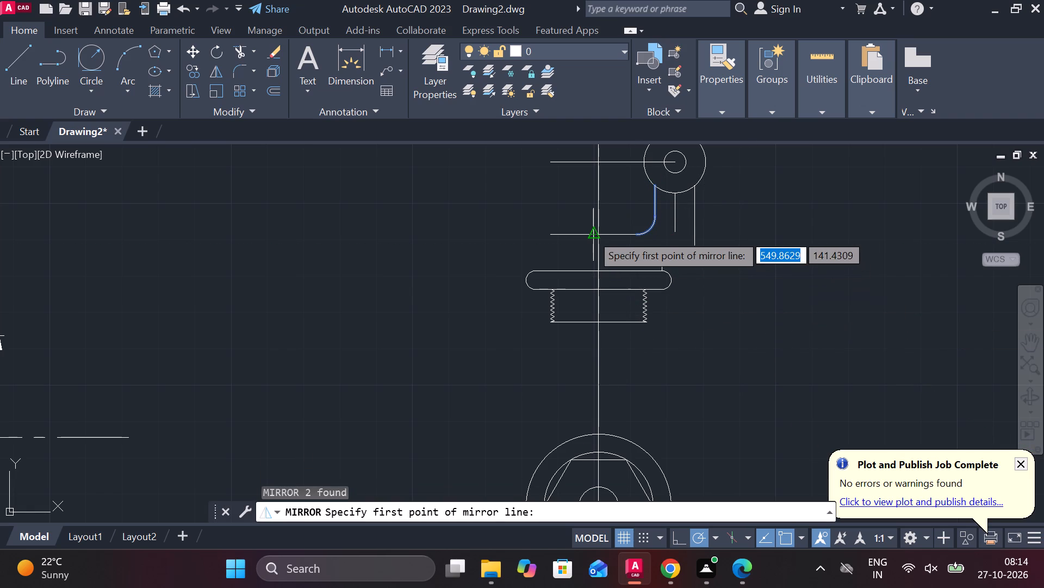
pyautogui.click(600, 234)
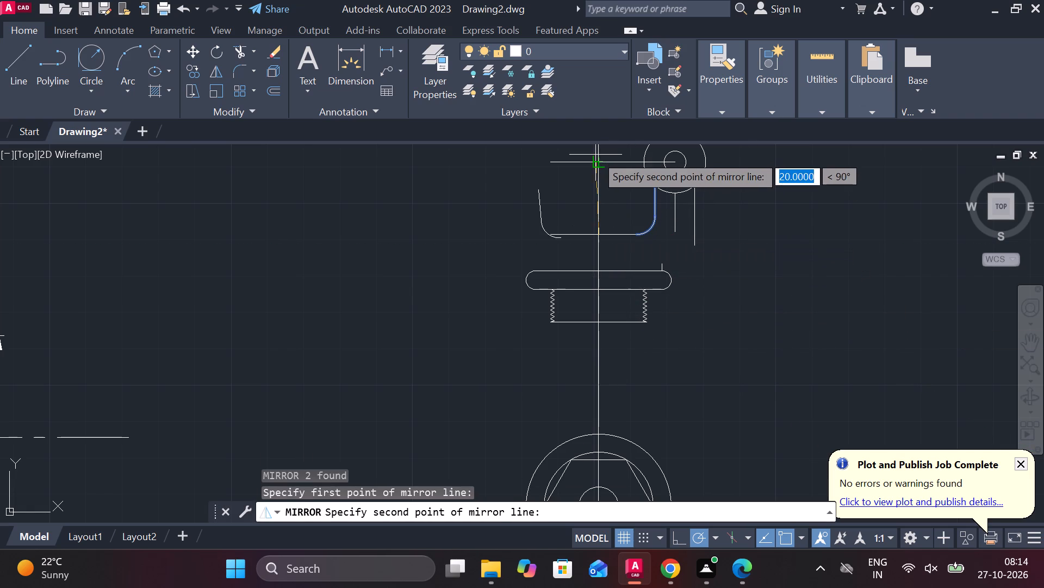
pyautogui.click(598, 161)
pyautogui.moveTo(629, 230); pyautogui.dragTo(598, 161)
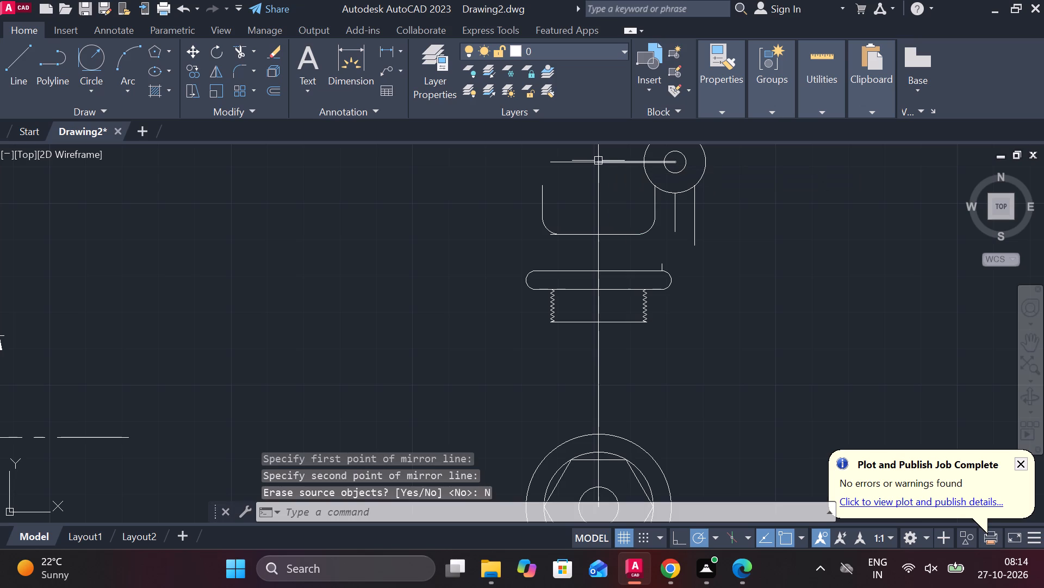
# Trim off the end of the neck's bottom horizontal line that extends past the mirrored fillet arc.
pyautogui.scroll(1, 536, 162)
pyautogui.scroll(2, 580, 289)
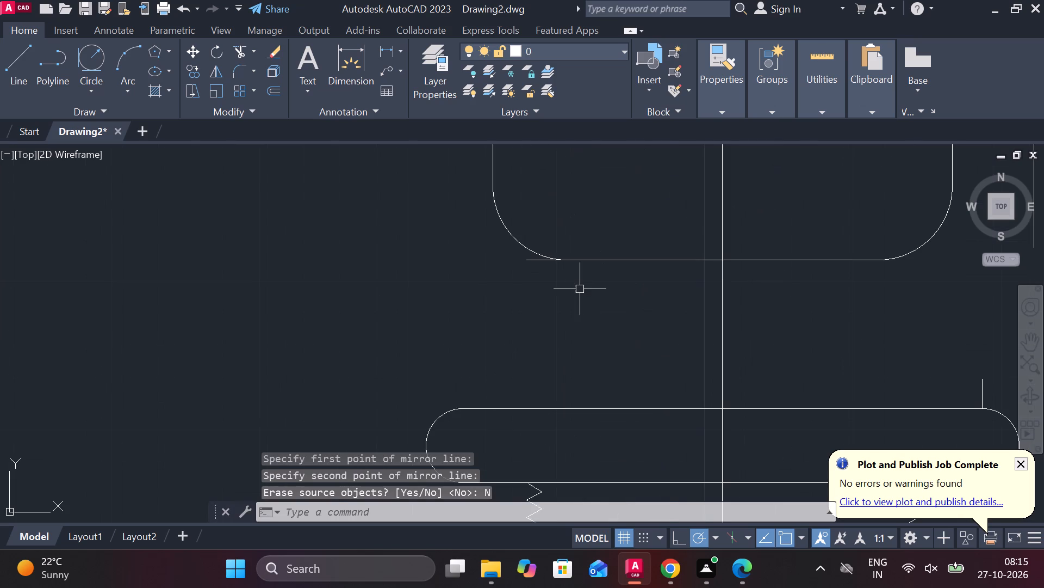
pyautogui.write('TR')
pyautogui.press('space')
pyautogui.click(523, 261)
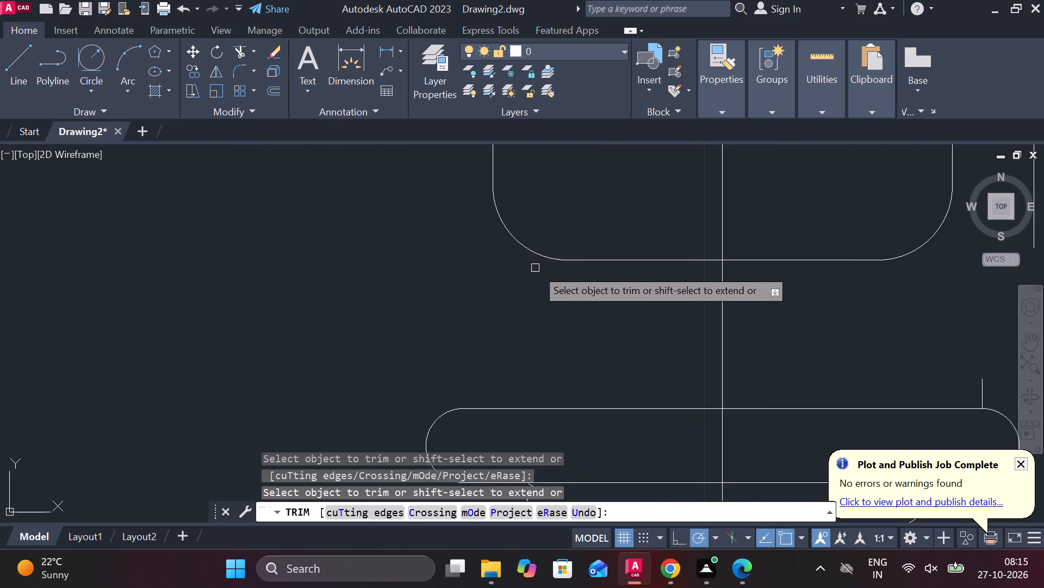
pyautogui.scroll(-3, 538, 268)
pyautogui.moveTo(808, 268); pyautogui.dragTo(801, 269, button='middle')
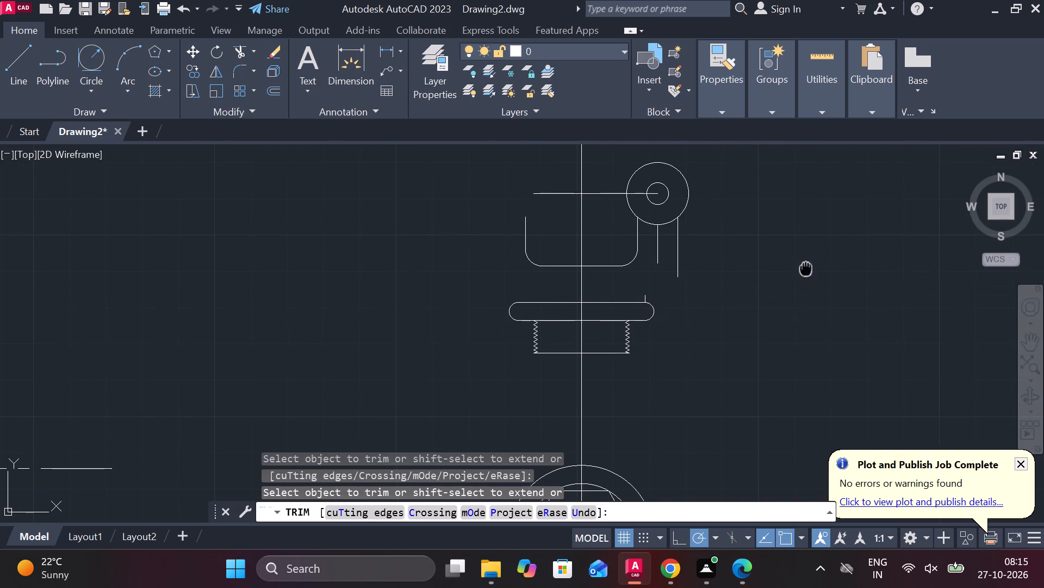
pyautogui.moveTo(801, 269); pyautogui.dragTo(760, 271, button='middle')
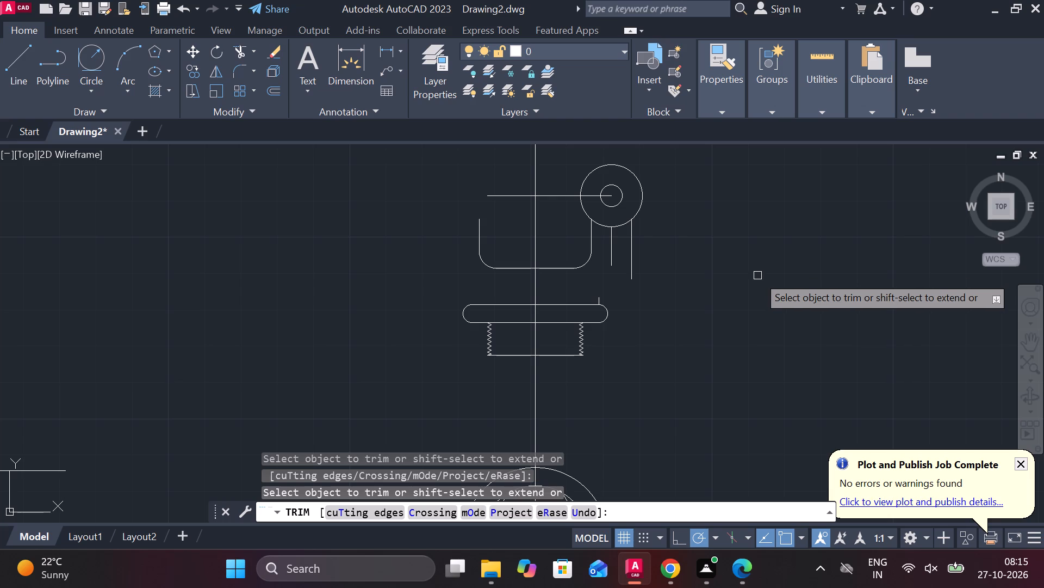
pyautogui.press('Escape')
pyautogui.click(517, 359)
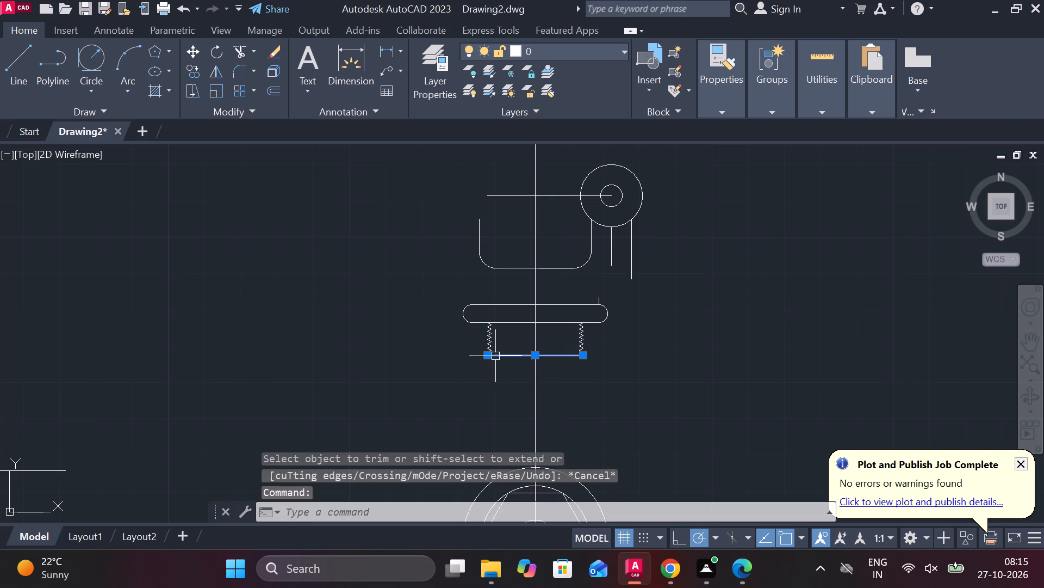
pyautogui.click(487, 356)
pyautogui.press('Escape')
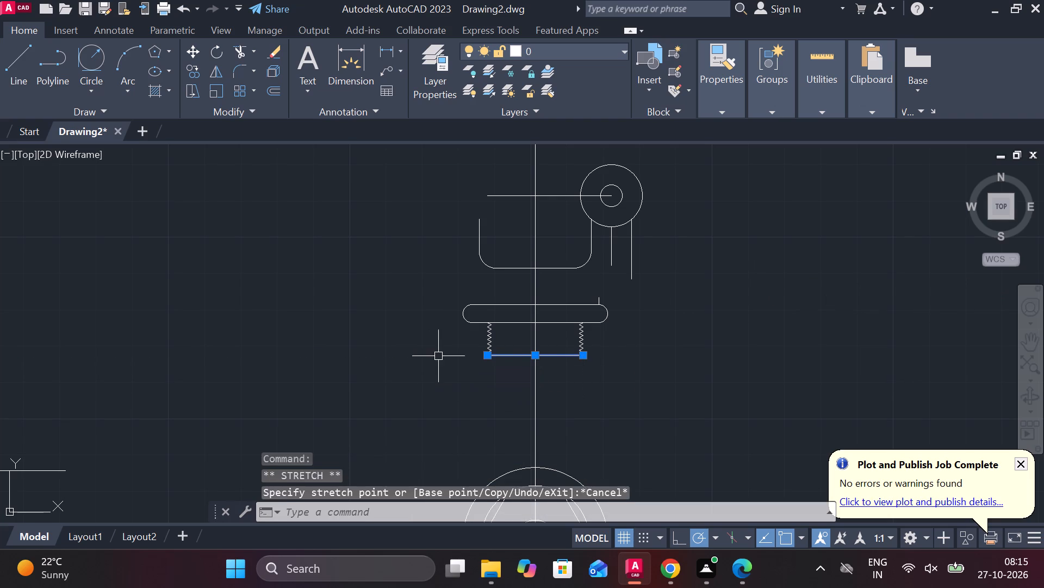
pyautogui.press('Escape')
# Draw a horizontal line outward to the left from the lower end of the left thread profile.
pyautogui.press('l')
pyautogui.press('Return')
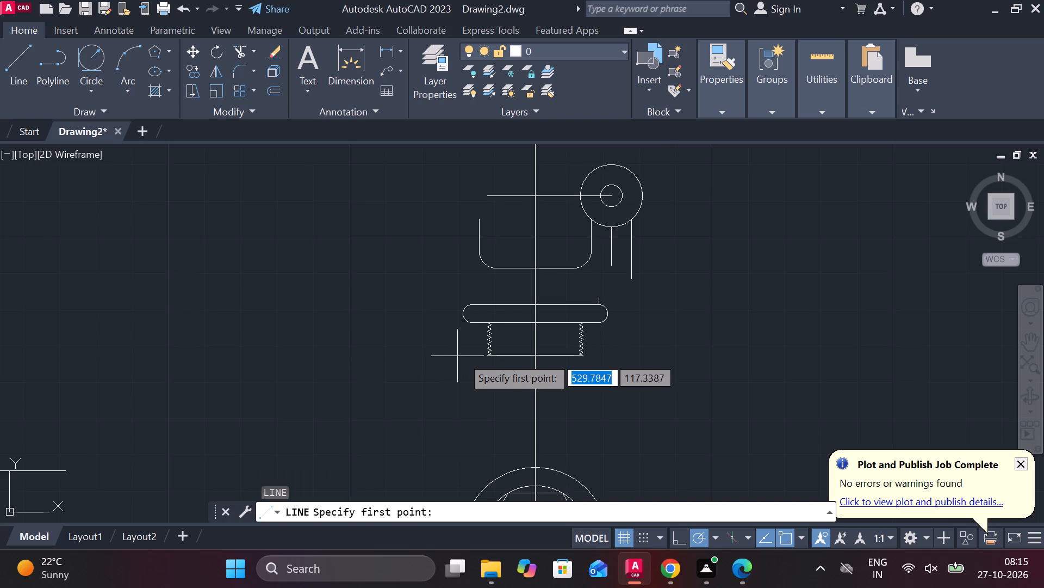
pyautogui.scroll(3, 474, 354)
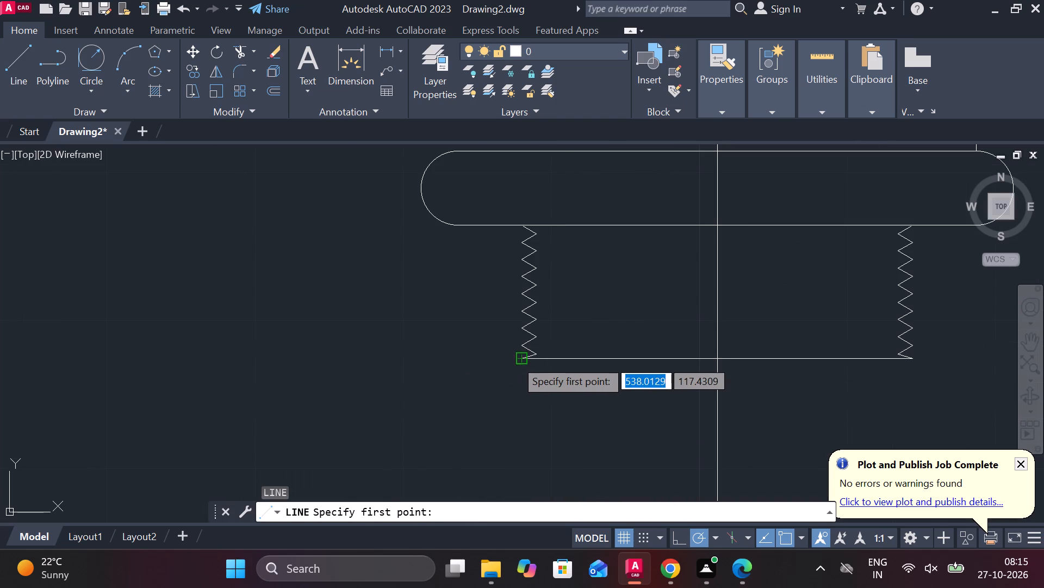
pyautogui.click(515, 359)
pyautogui.scroll(-2, 329, 341)
pyautogui.moveTo(284, 350); pyautogui.dragTo(401, 355, button='middle')
pyautogui.click(297, 348)
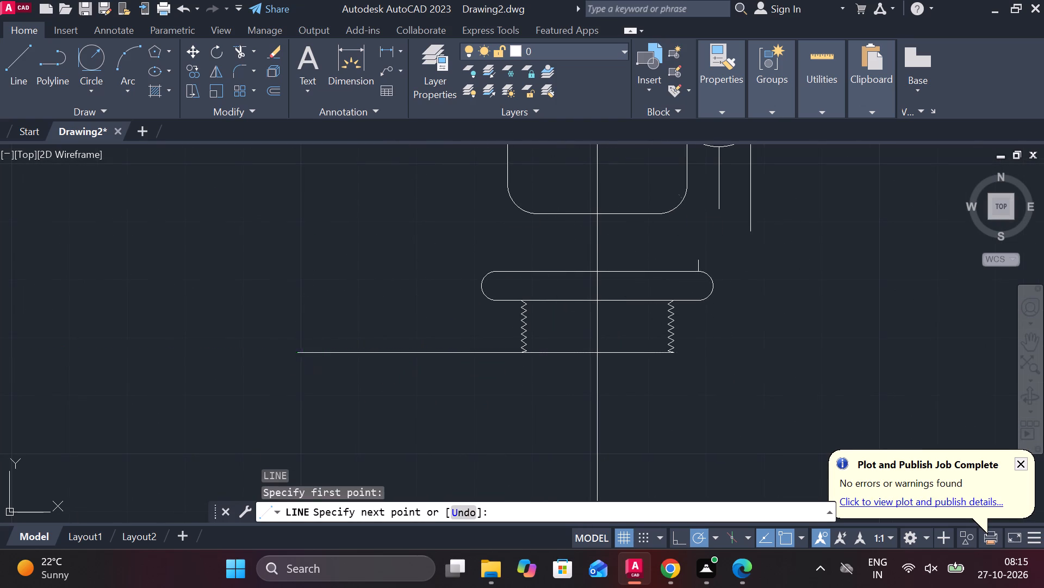
pyautogui.press('Escape')
# Offset the horizontal line at the lower end of the left thread upward by 76.
pyautogui.click(346, 356)
pyautogui.press('o')
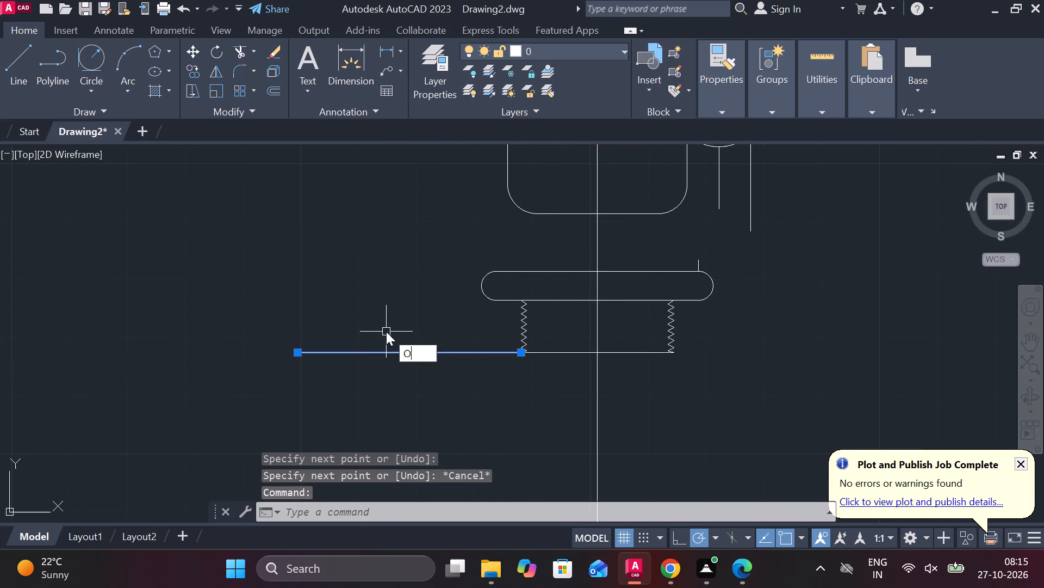
pyautogui.press('Return')
pyautogui.press('Return')
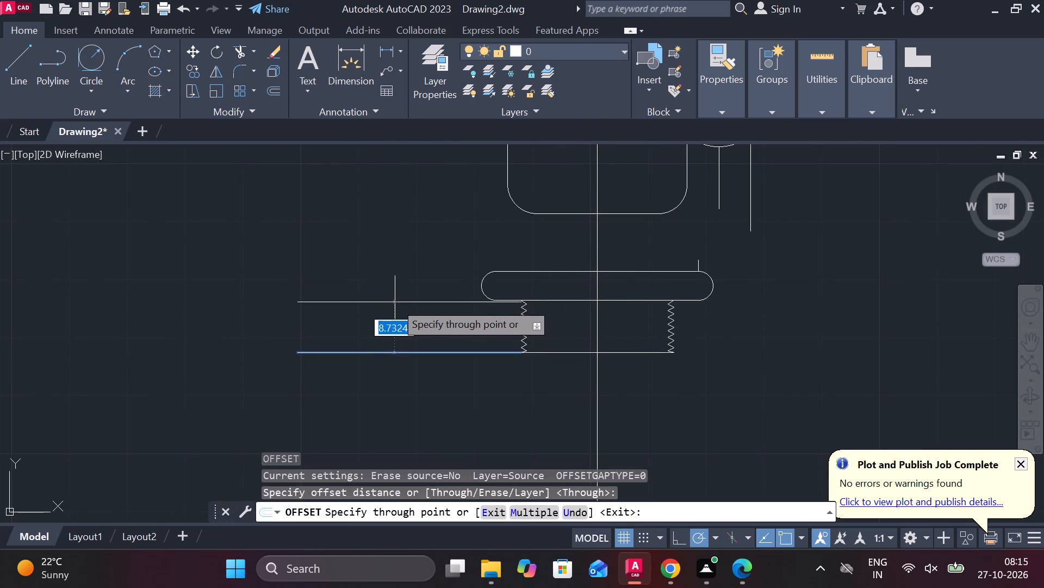
pyautogui.write('76')
pyautogui.press('Return')
pyautogui.scroll(-2, 395, 302)
pyautogui.scroll(1, 387, 252)
pyautogui.moveTo(387, 252); pyautogui.dragTo(371, 341, button='middle')
pyautogui.press('Escape')
# Extend the neck's left vertical line up to the offset horizontal line.
pyautogui.write('EX')
pyautogui.press('space')
pyautogui.click(453, 327)
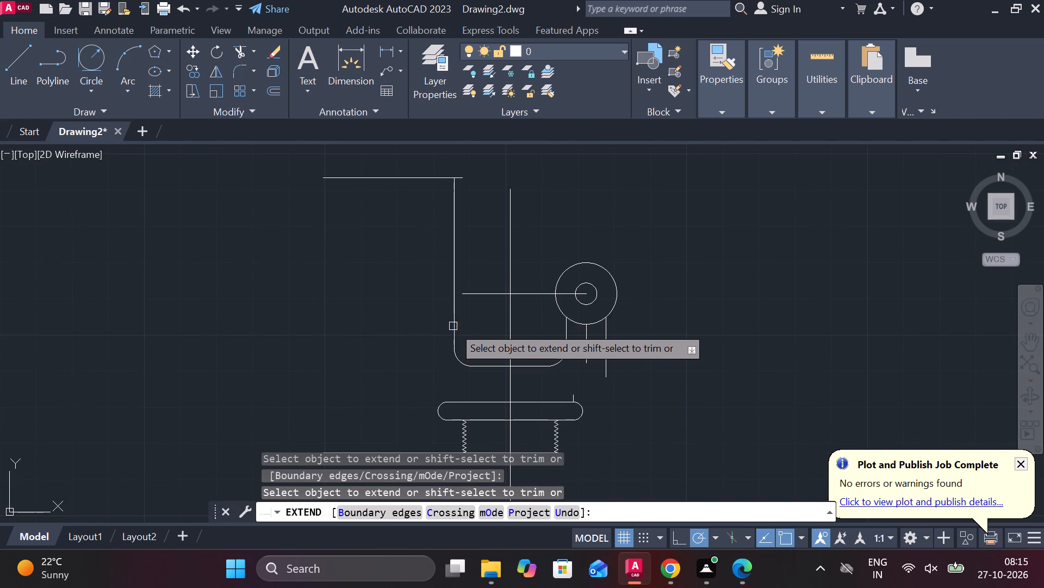
pyautogui.press('Escape')
# Trim away the offset horizontal line on both sides of the extended vertical line's upper end.
pyautogui.write('TR')
pyautogui.press('space')
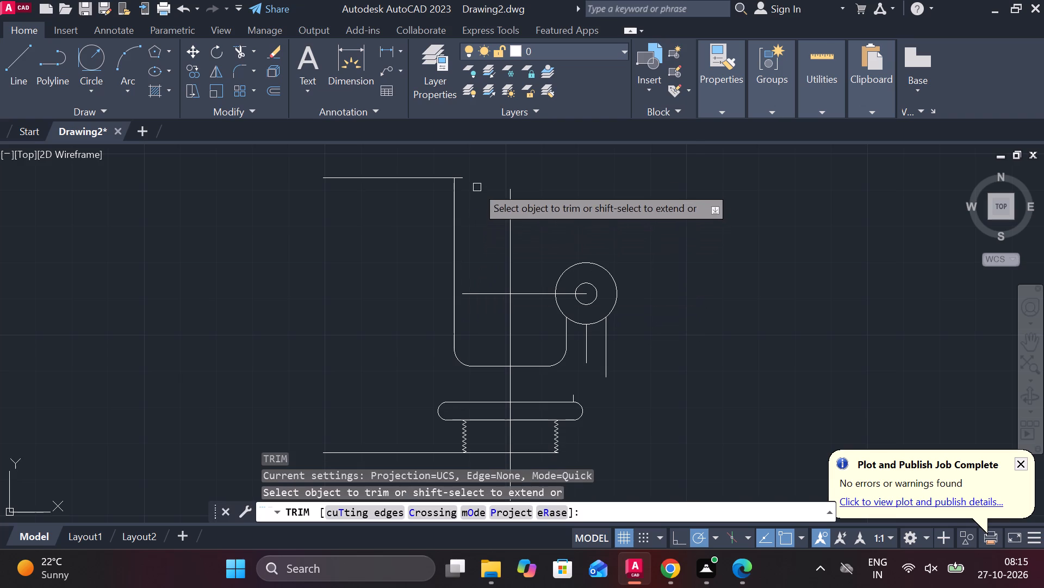
pyautogui.click(459, 178)
pyautogui.click(418, 178)
pyautogui.press('Escape')
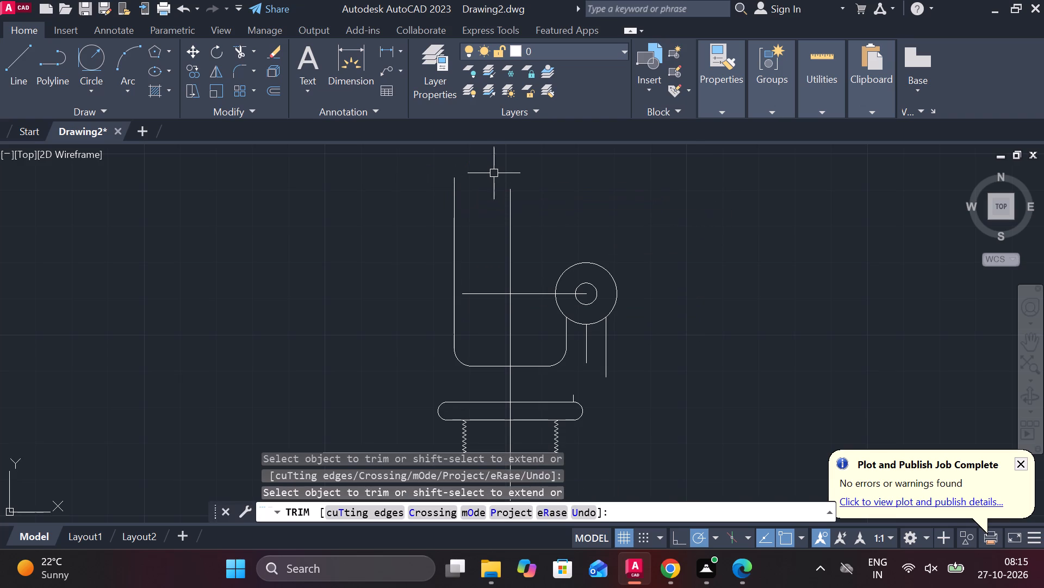
# Draw connected lines from the vertical line's upper end: 11 outward, 42 down, back to the vertical, and about 53 across past the lug.
pyautogui.press('l')
pyautogui.press('Return')
pyautogui.click(457, 180)
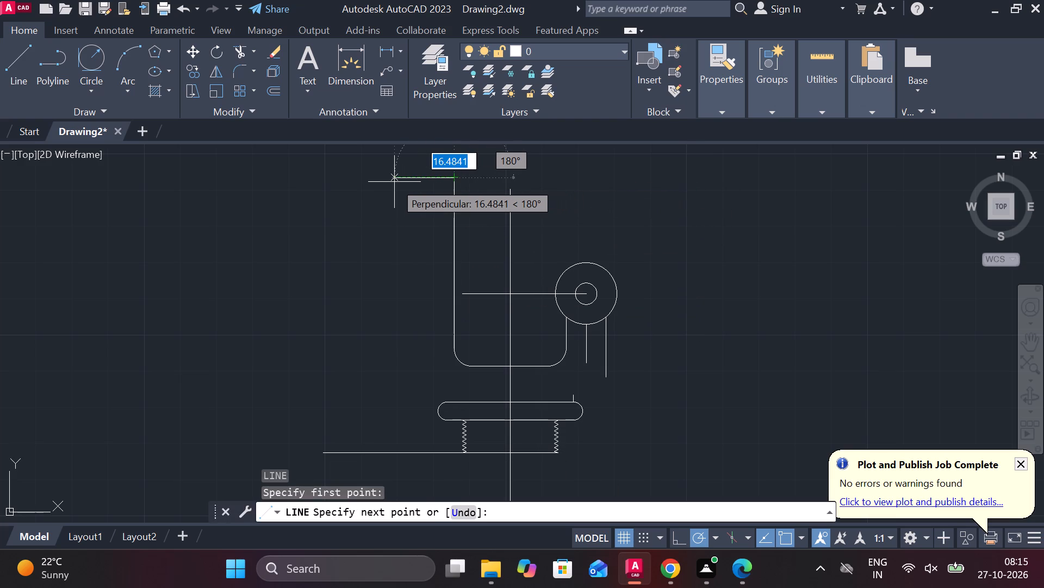
pyautogui.write('11')
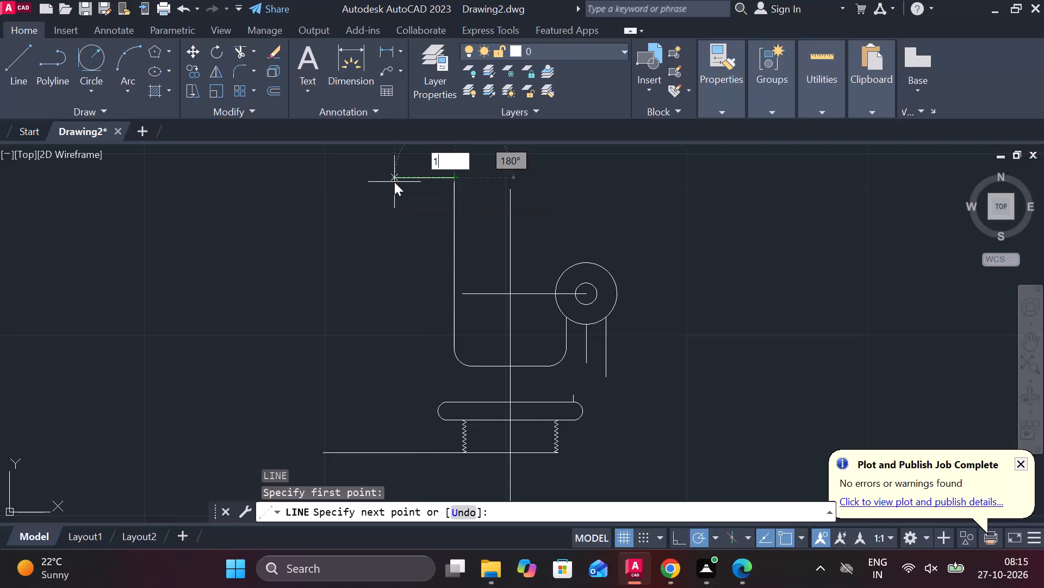
pyautogui.press('space')
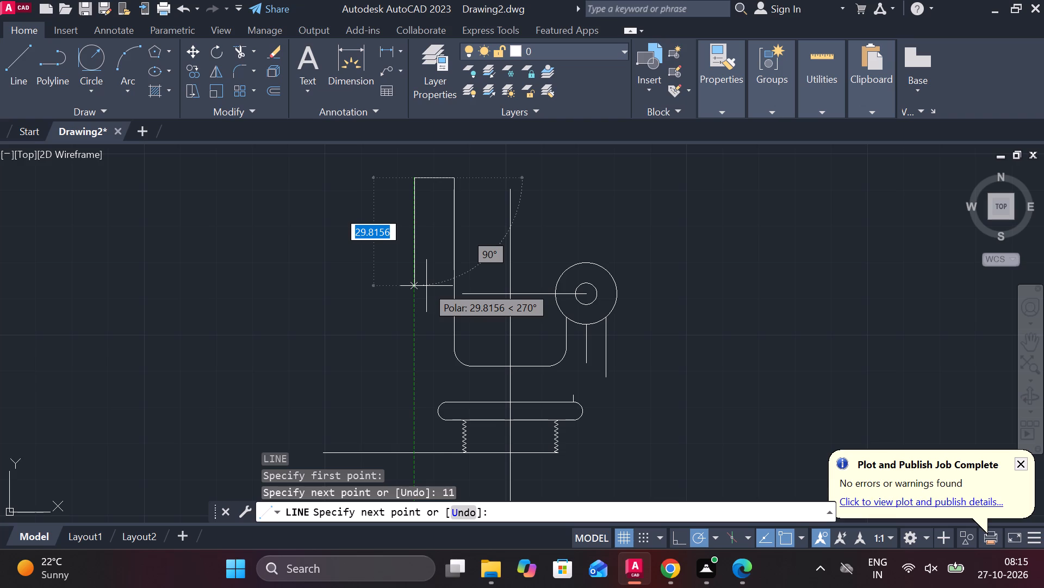
pyautogui.write('42')
pyautogui.press('space')
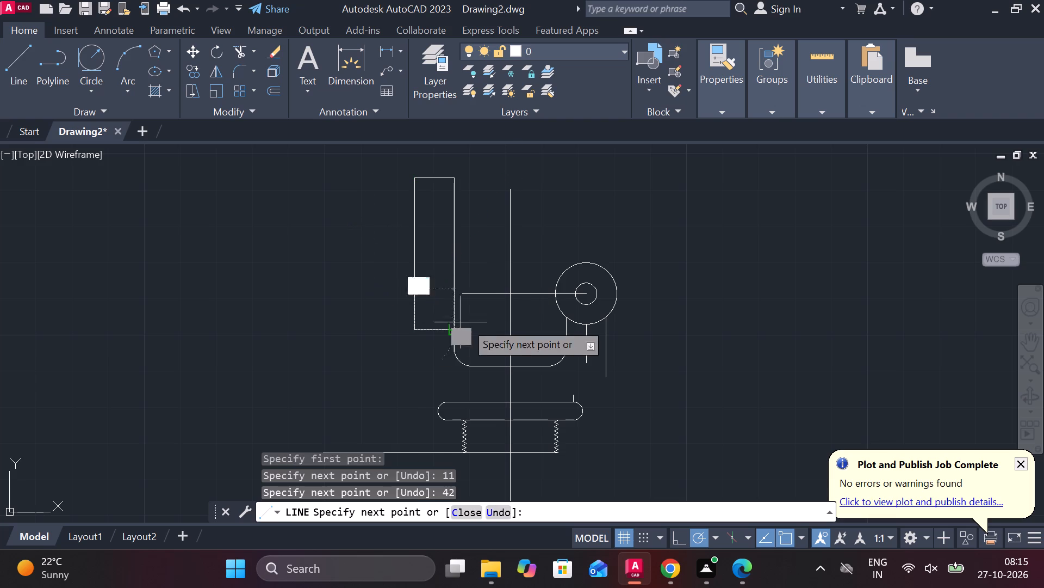
pyautogui.click(459, 324)
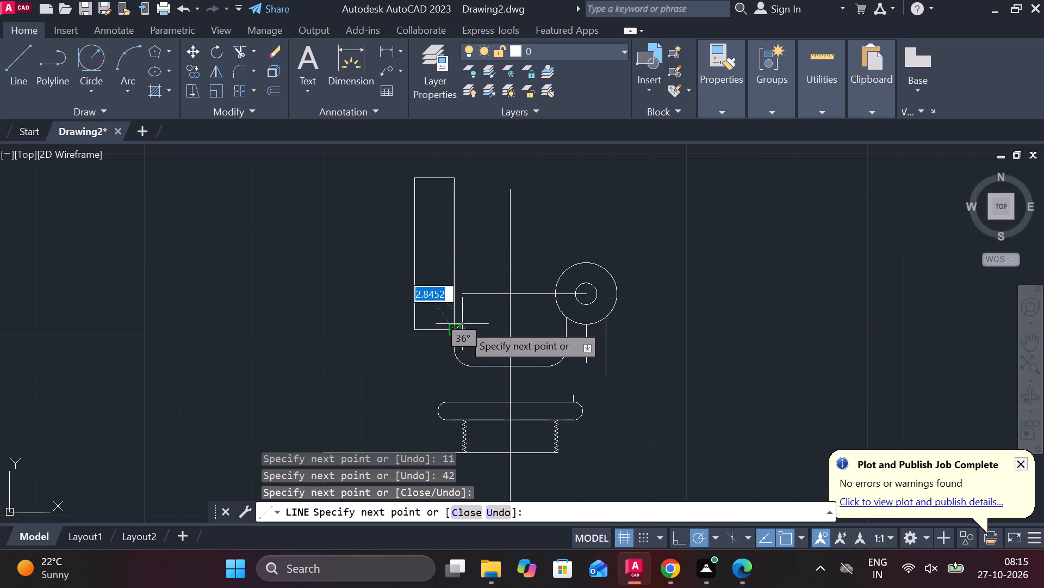
pyautogui.click(645, 339)
pyautogui.press('Escape')
# Trim the horizontal line inside the neck and beyond the lug's outer vertical line.
pyautogui.write('TR')
pyautogui.press('space')
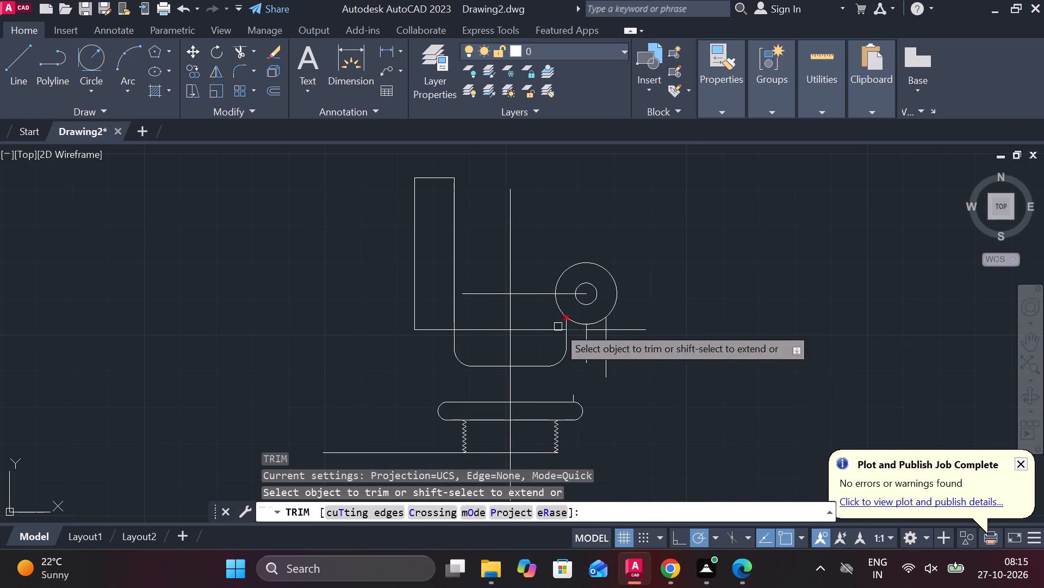
pyautogui.click(492, 333)
pyautogui.click(530, 333)
pyautogui.click(636, 328)
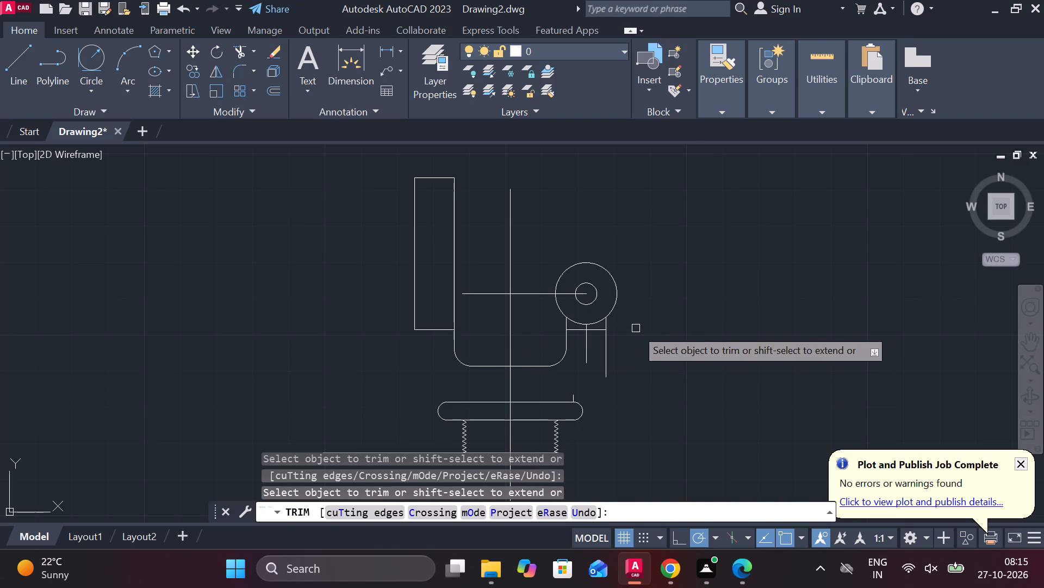
# Trim the lug's short central vertical above the horizontal line and the outer circle's lower arc between the lug's side lines.
pyautogui.scroll(3, 582, 327)
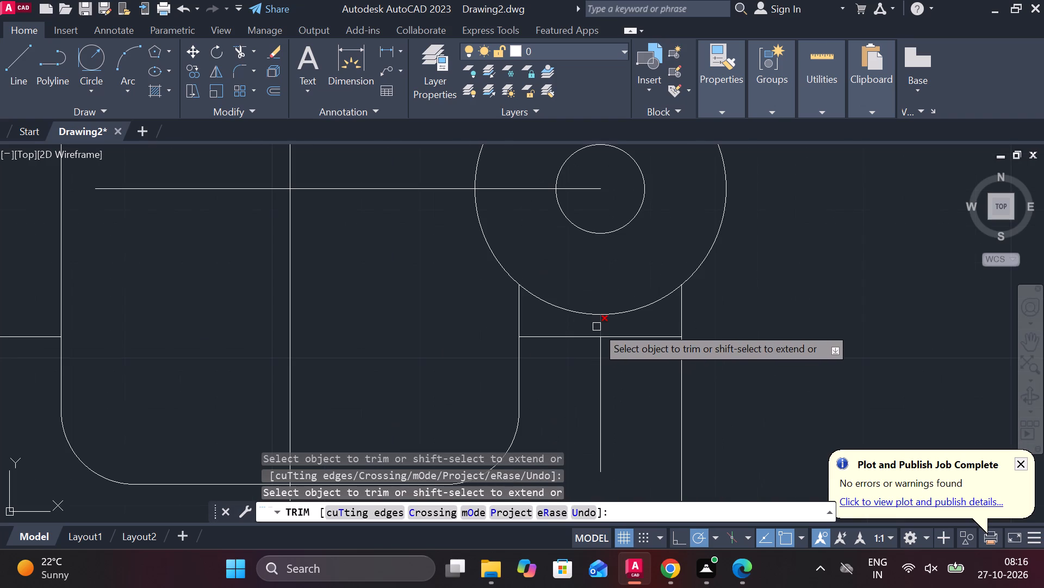
pyautogui.click(596, 327)
pyautogui.click(568, 311)
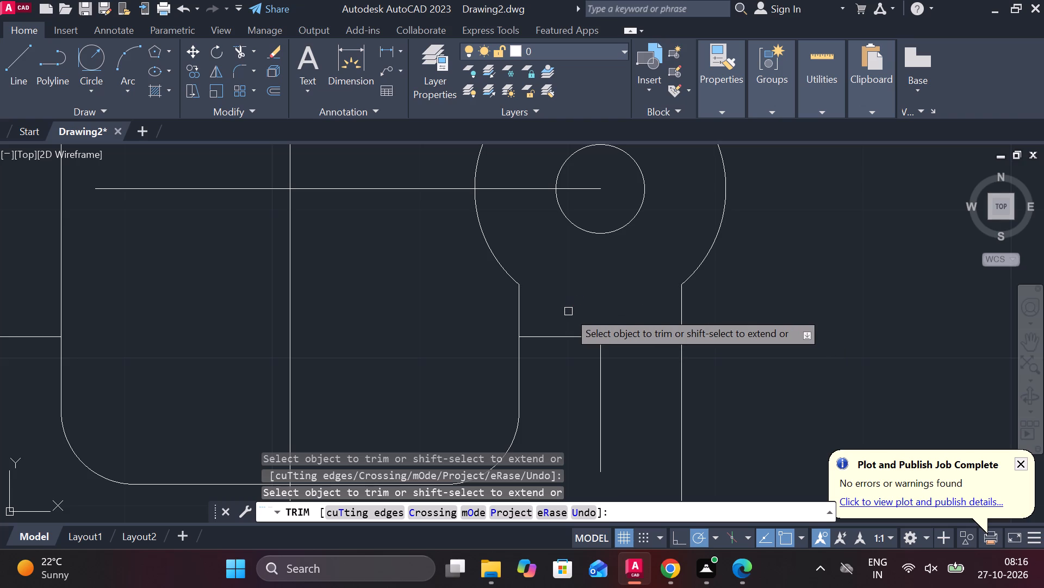
pyautogui.hotkey('ctrl', 'z')
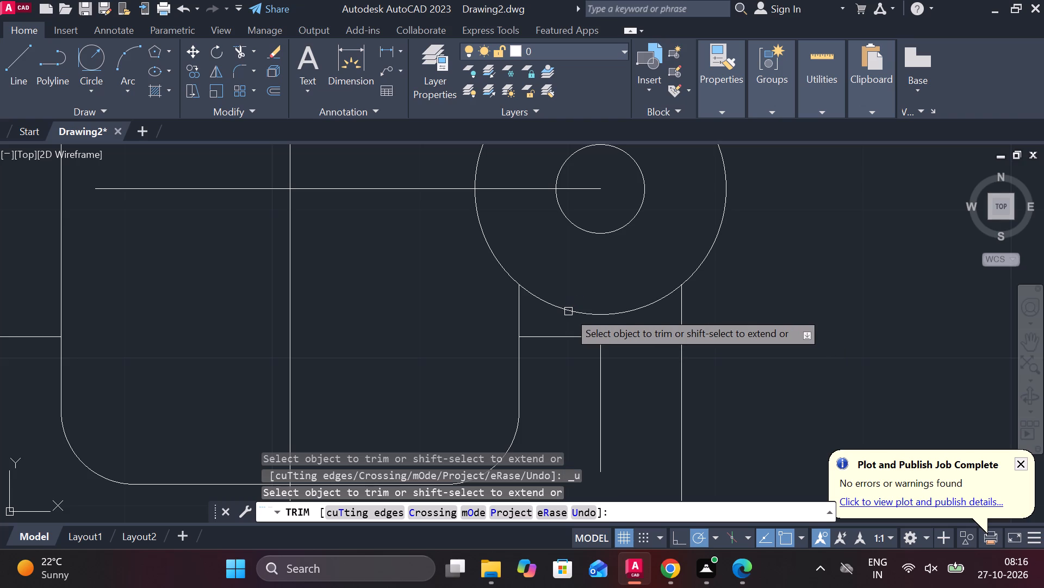
pyautogui.click(568, 311)
pyautogui.scroll(-2, 699, 309)
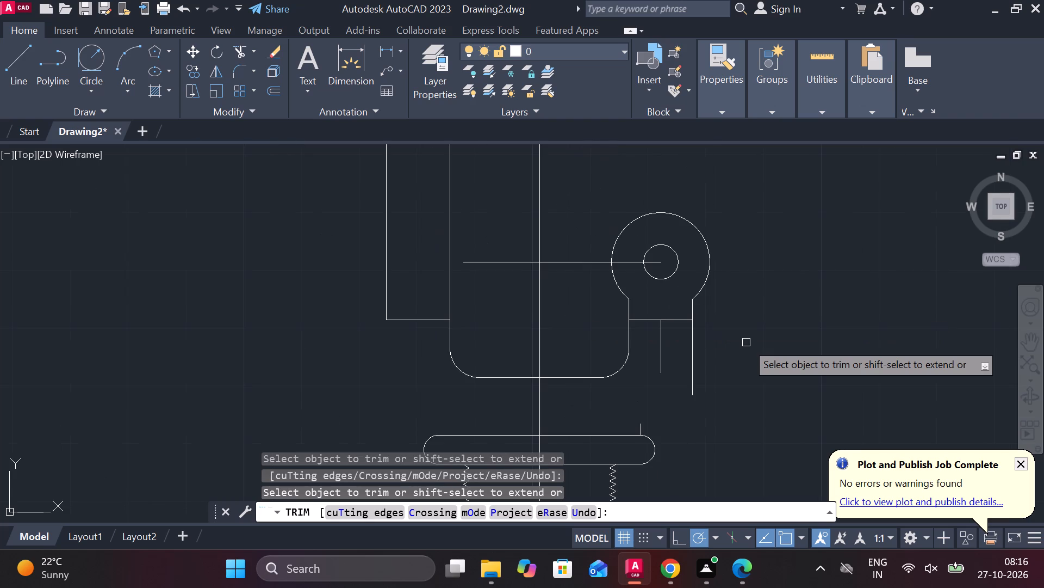
pyautogui.moveTo(495, 344); pyautogui.dragTo(522, 302, button='middle')
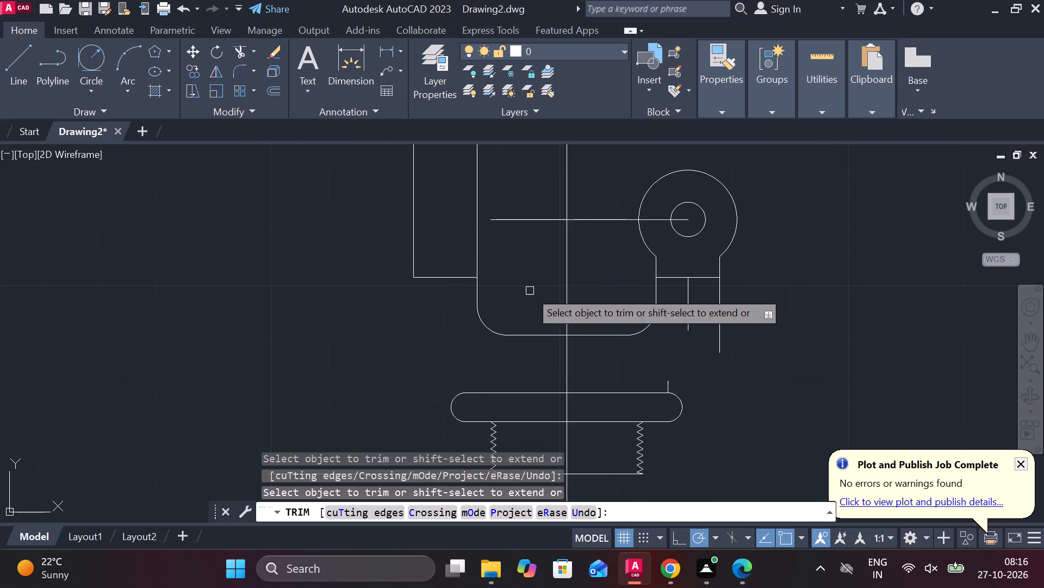
pyautogui.press('Escape')
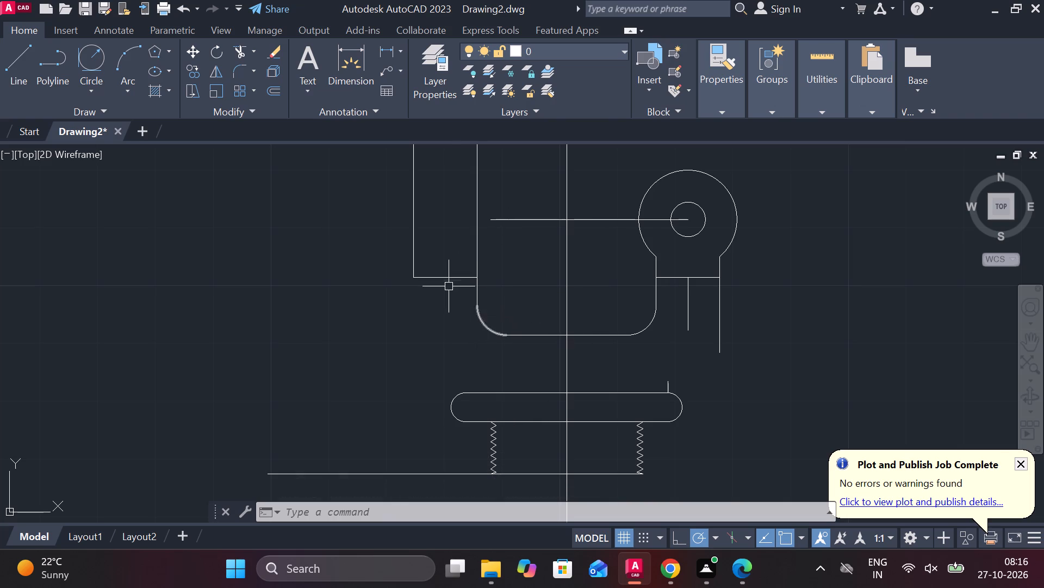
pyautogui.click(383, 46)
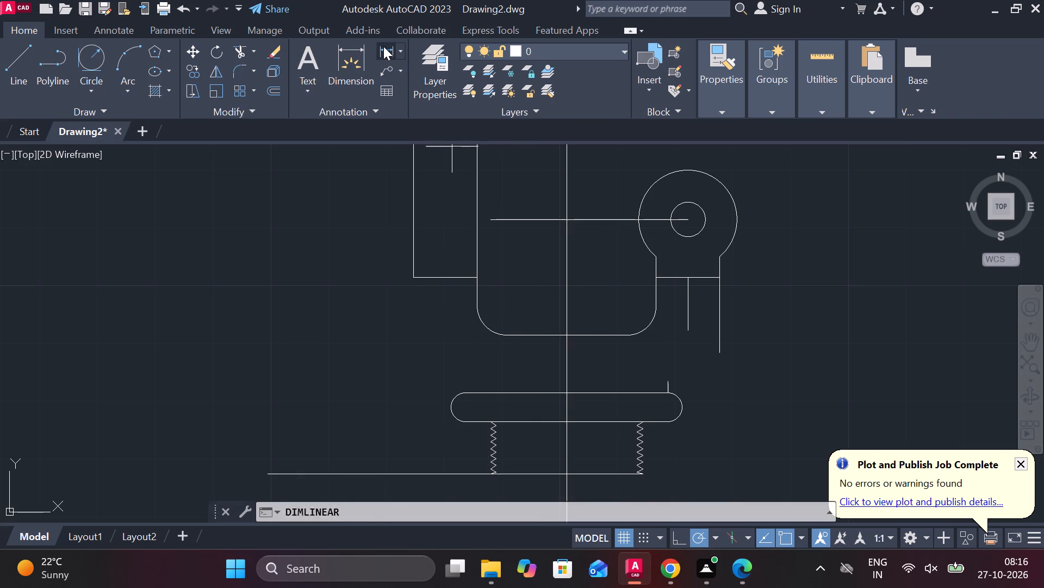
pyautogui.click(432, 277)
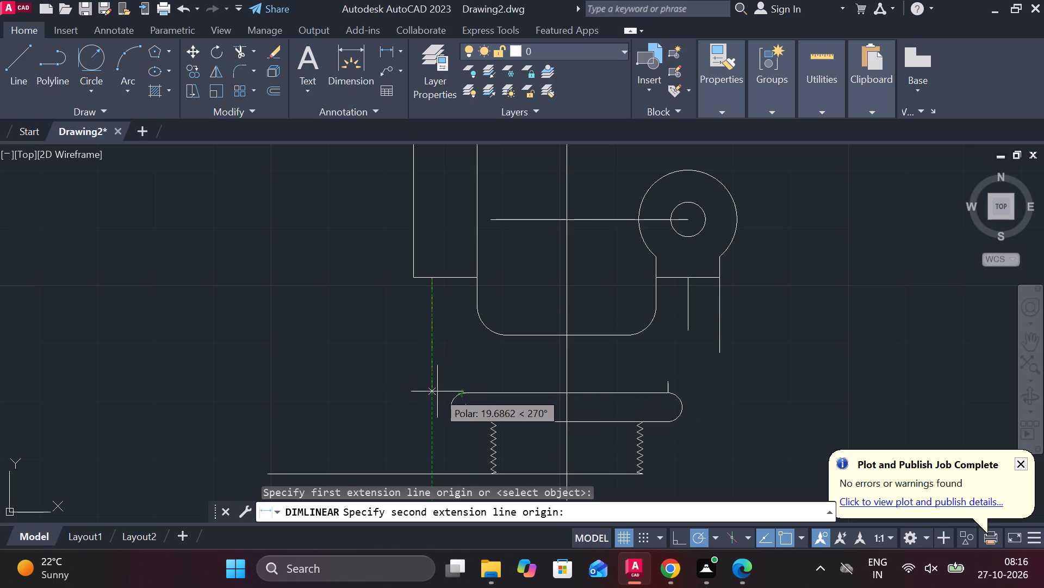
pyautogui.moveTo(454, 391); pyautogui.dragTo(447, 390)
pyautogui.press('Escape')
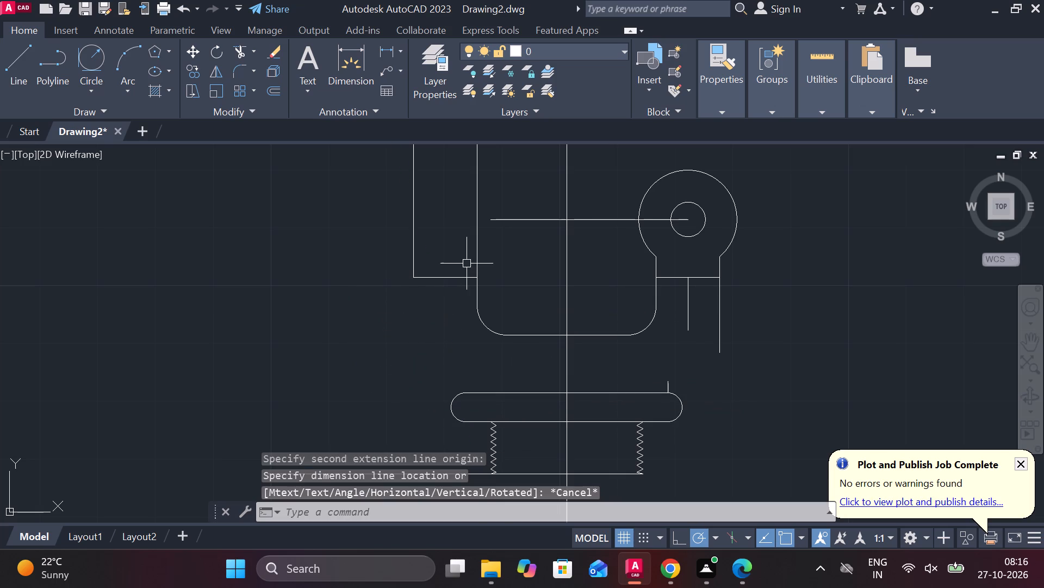
# Draw a vertical line down from the left rectangle's outer bottom corner to below the flange's top edge.
pyautogui.press('l')
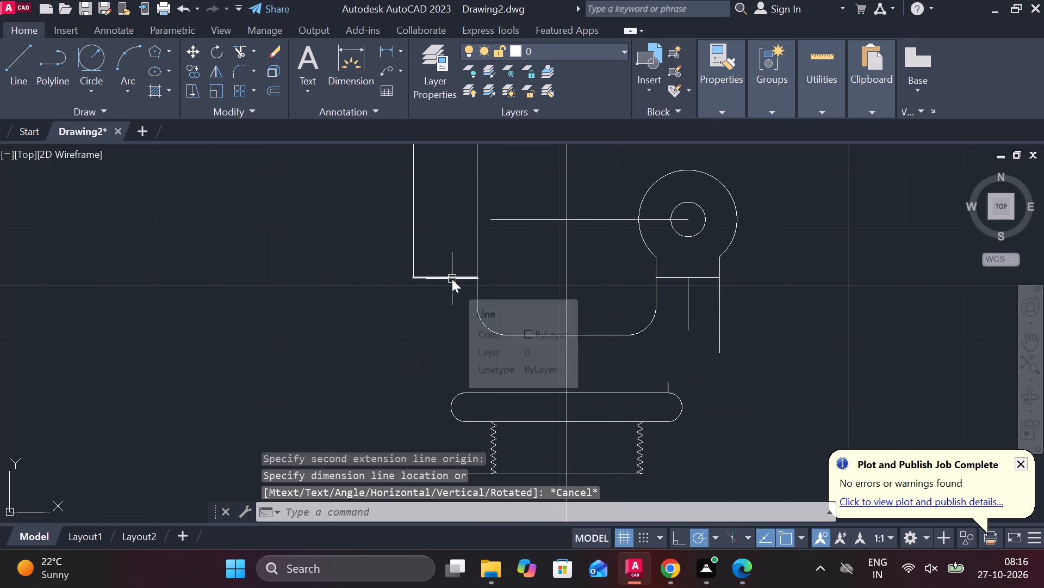
pyautogui.press('Return')
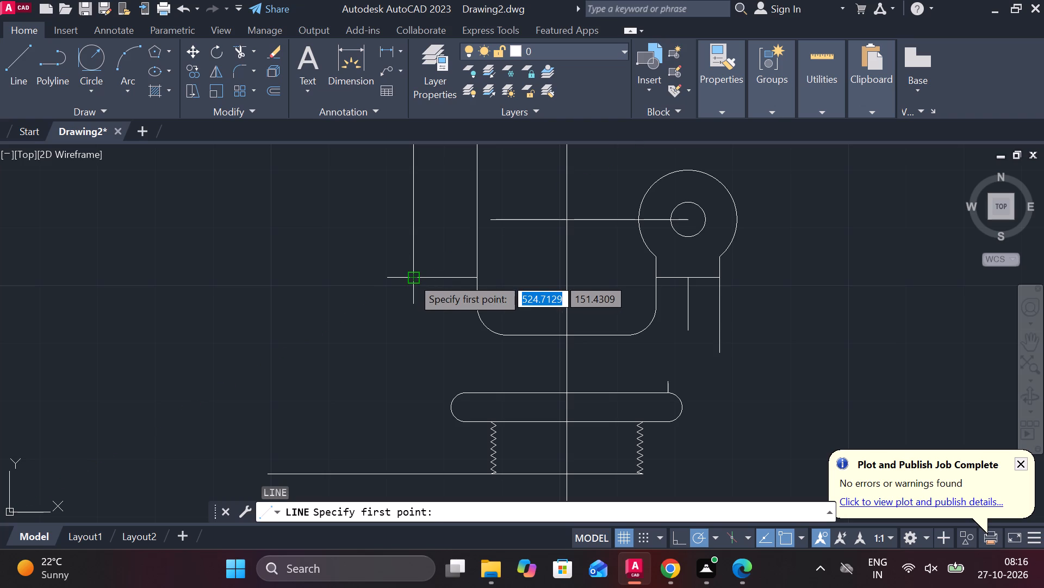
pyautogui.click(412, 277)
pyautogui.doubleClick(411, 433)
pyautogui.press('Escape')
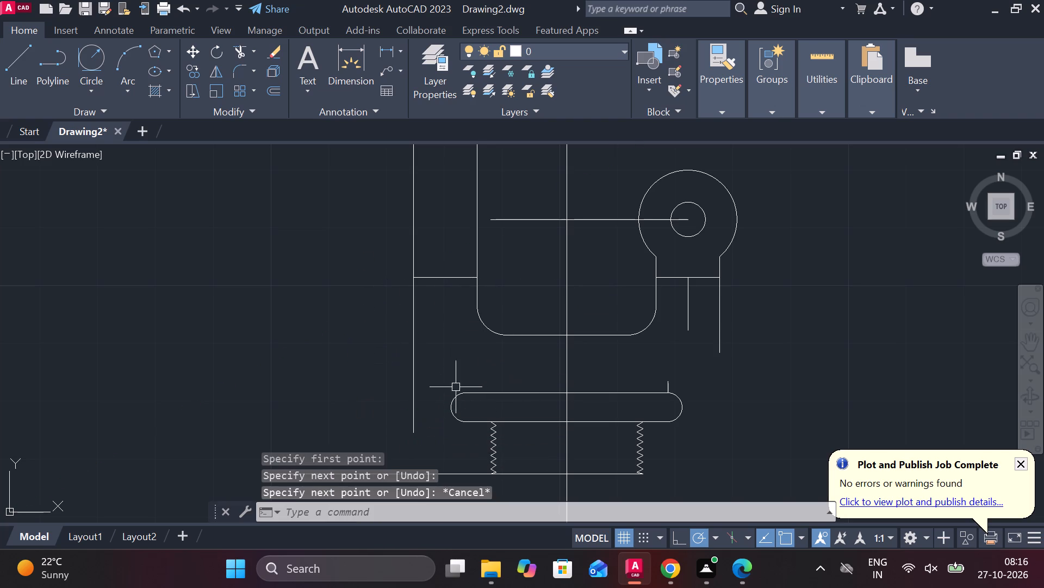
# Draw a horizontal line from the flange's top edge outward to the left, crossing the new vertical line.
pyautogui.press('l')
pyautogui.press('Return')
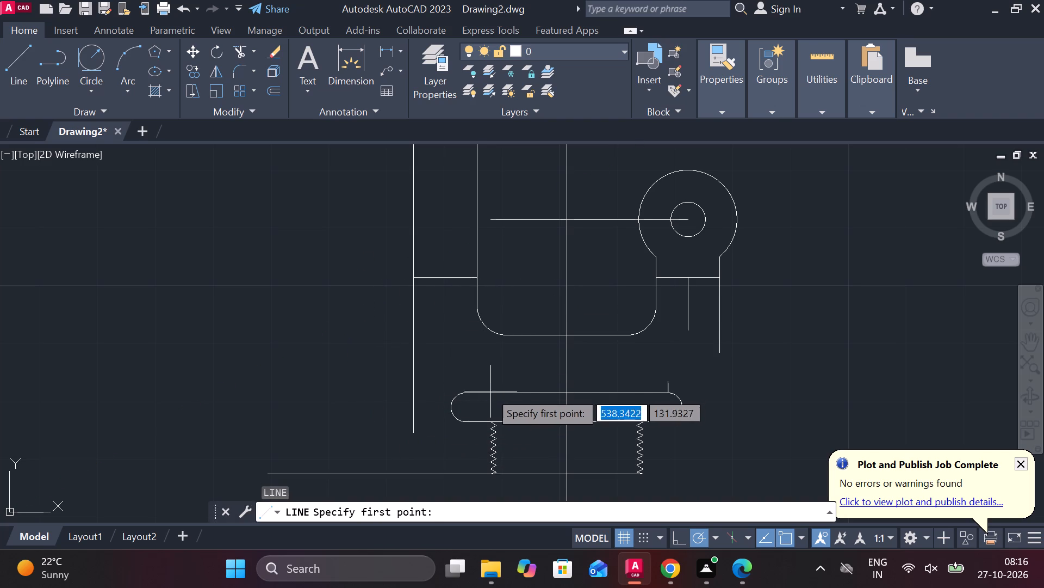
pyautogui.click(487, 393)
pyautogui.click(378, 392)
pyautogui.press('Escape')
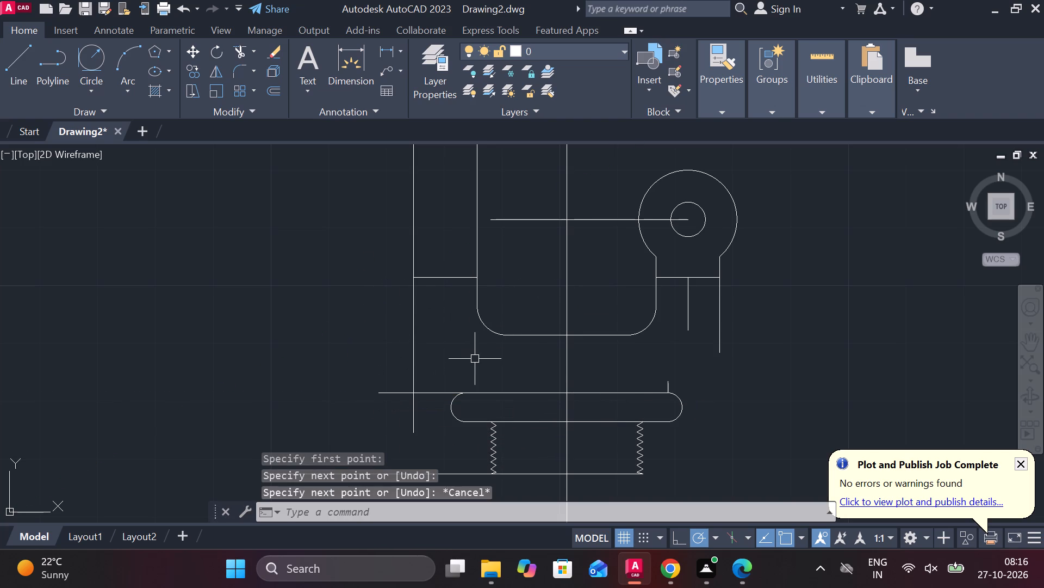
# Trim both overhanging ends where the new vertical line crosses the flange-level horizontal line.
pyautogui.write('TR')
pyautogui.press('space')
pyautogui.click(411, 414)
pyautogui.click(406, 393)
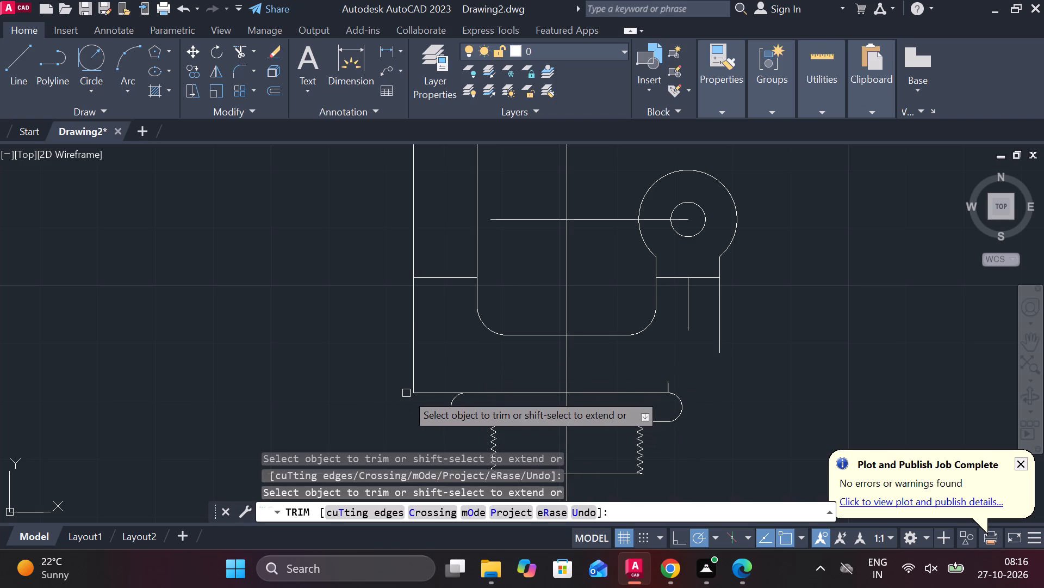
pyautogui.press('Escape')
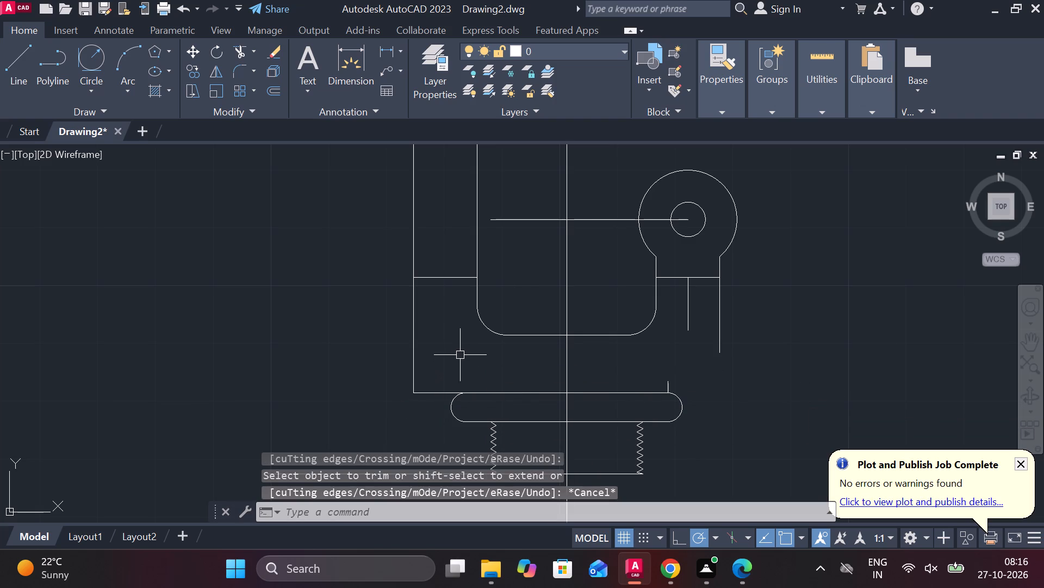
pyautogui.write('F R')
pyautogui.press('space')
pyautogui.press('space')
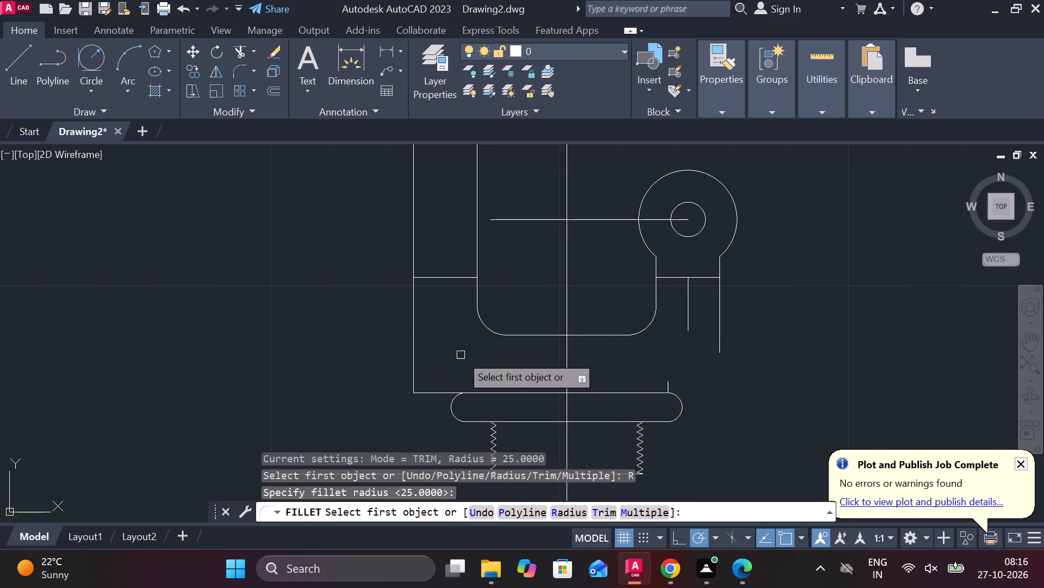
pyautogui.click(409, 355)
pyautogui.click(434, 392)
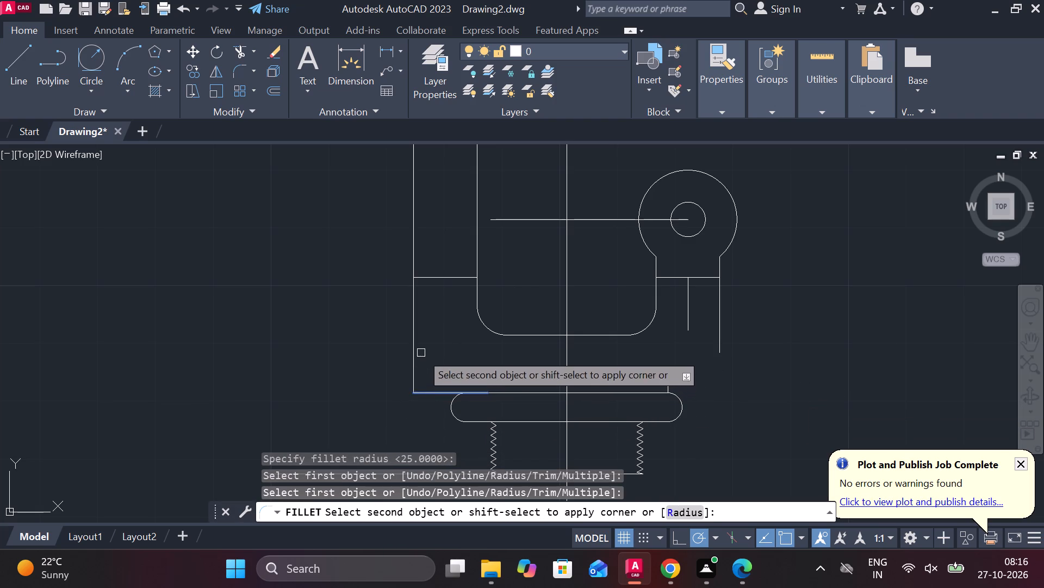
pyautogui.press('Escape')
# Fillet the corner between the outer left vertical line and the flange-level horizontal line with a radius of 10.
pyautogui.write('F R 1')
pyautogui.press('0')
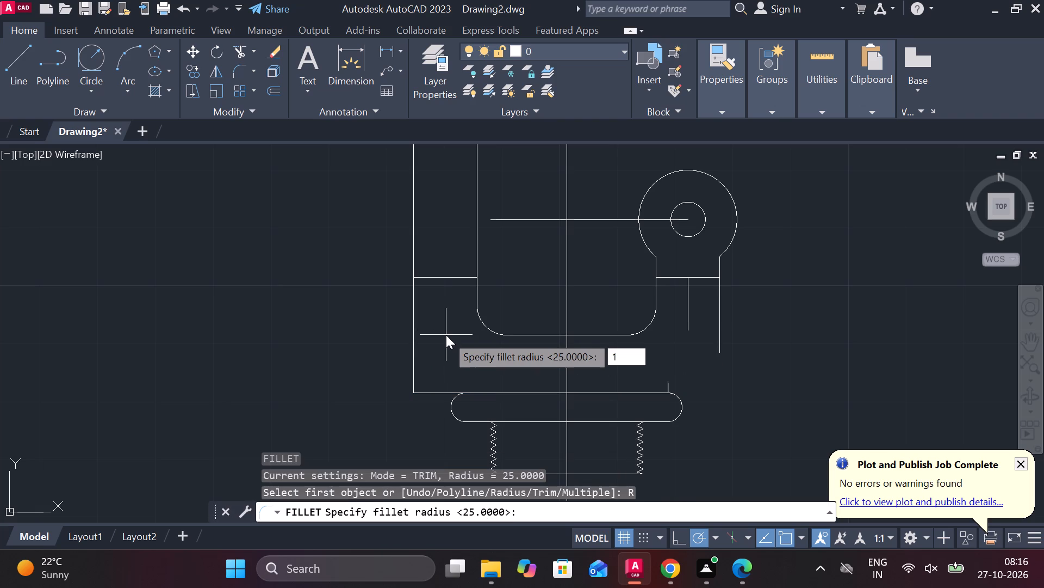
pyautogui.press('Return')
pyautogui.click(412, 344)
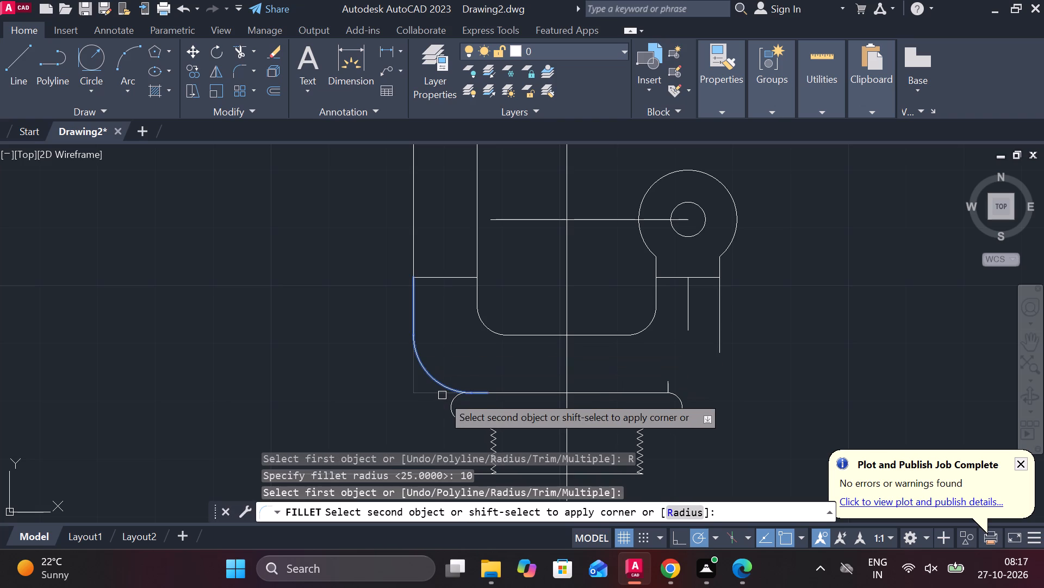
pyautogui.click(442, 395)
pyautogui.press('Escape')
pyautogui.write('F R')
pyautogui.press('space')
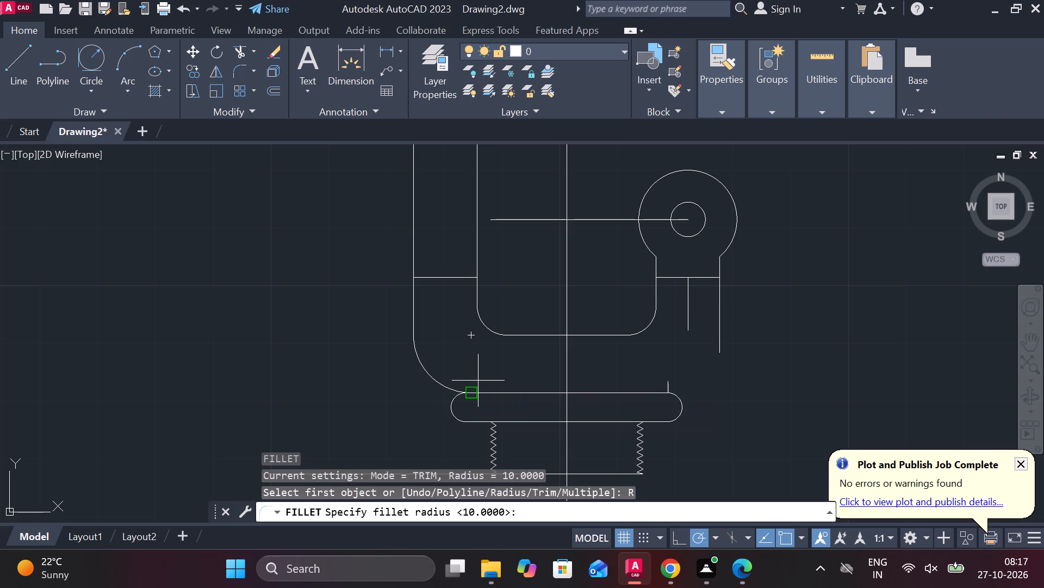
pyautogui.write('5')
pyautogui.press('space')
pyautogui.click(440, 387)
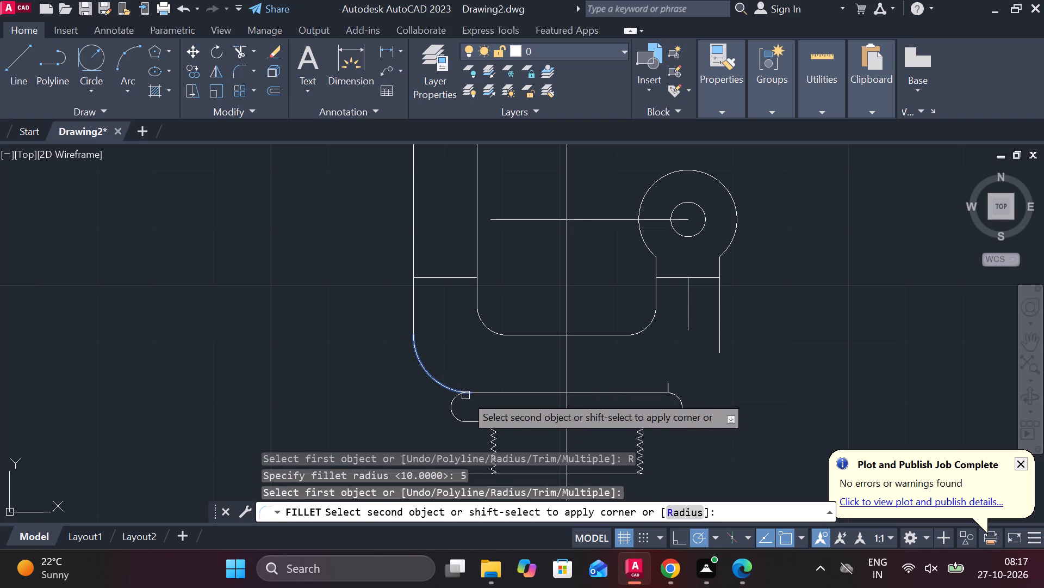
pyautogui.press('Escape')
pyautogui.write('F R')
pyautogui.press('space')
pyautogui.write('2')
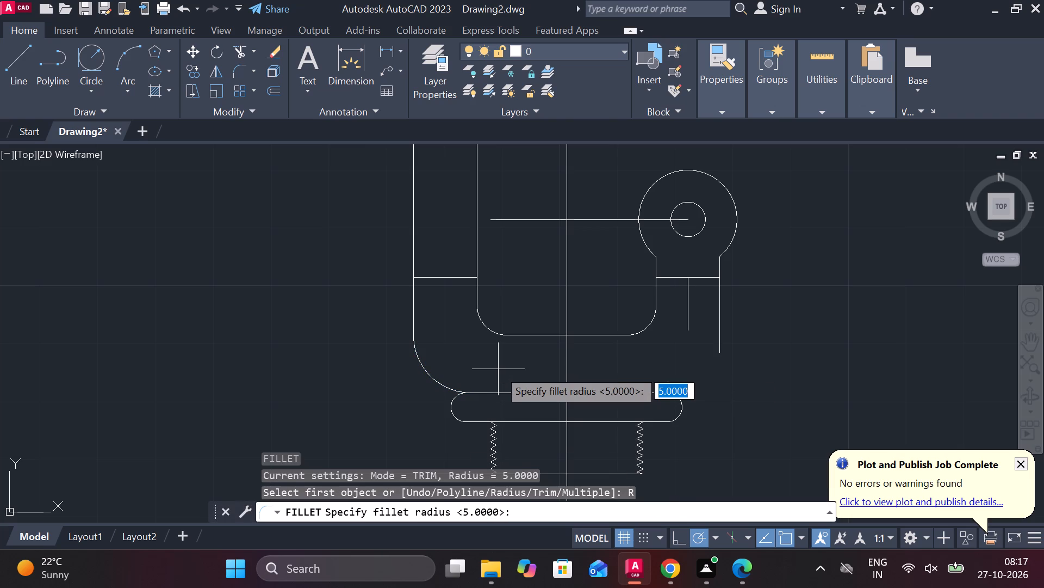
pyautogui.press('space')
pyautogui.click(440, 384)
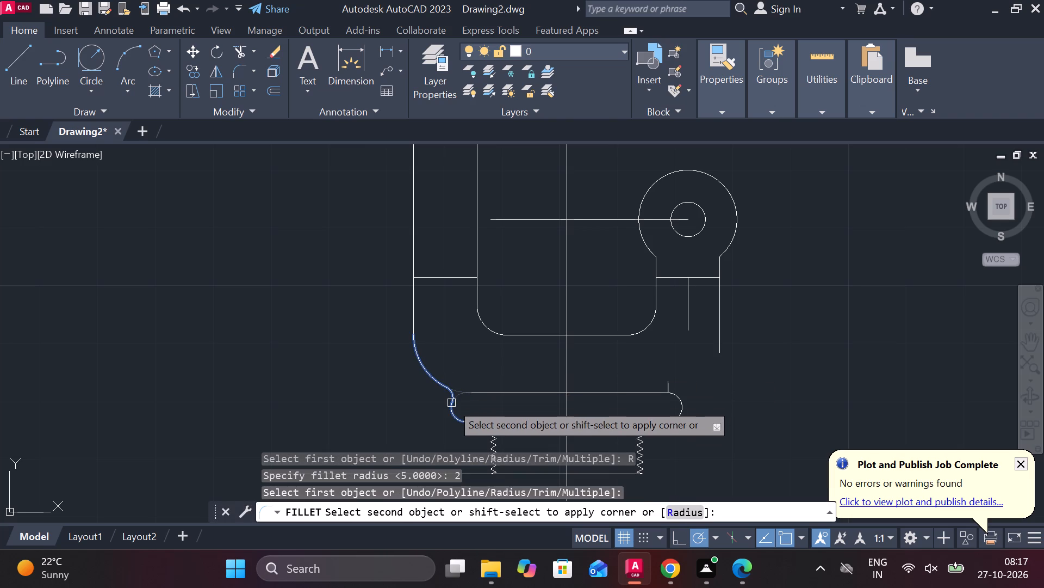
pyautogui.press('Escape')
# Undo the fillet between the outer left vertical line and the flange-level horizontal line.
pyautogui.scroll(-1, 456, 356)
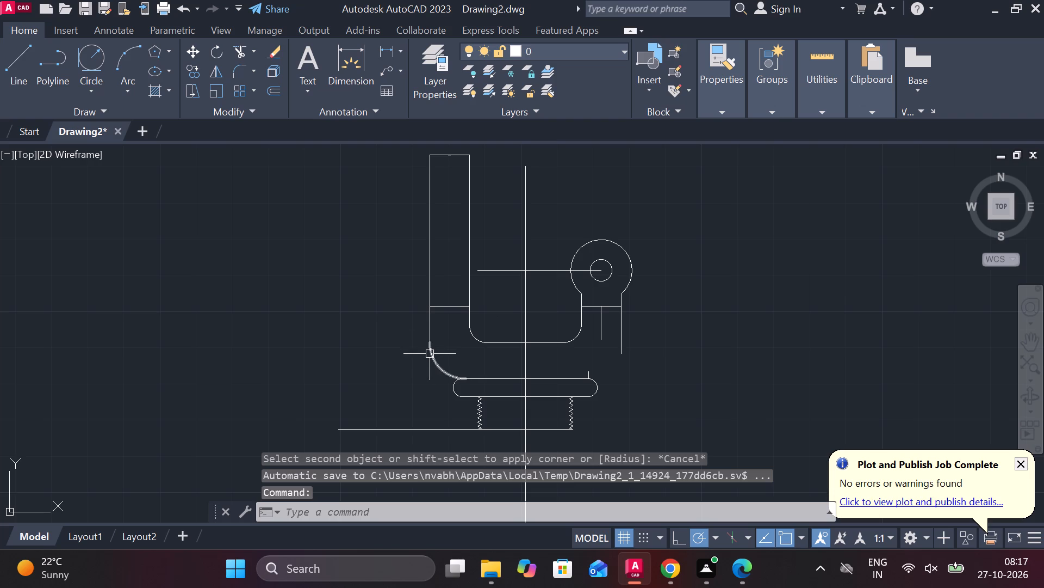
pyautogui.hotkey('ctrl', 'z')
pyautogui.hotkey('ctrl', 'z')
pyautogui.hotkey('ctrl', 'z')
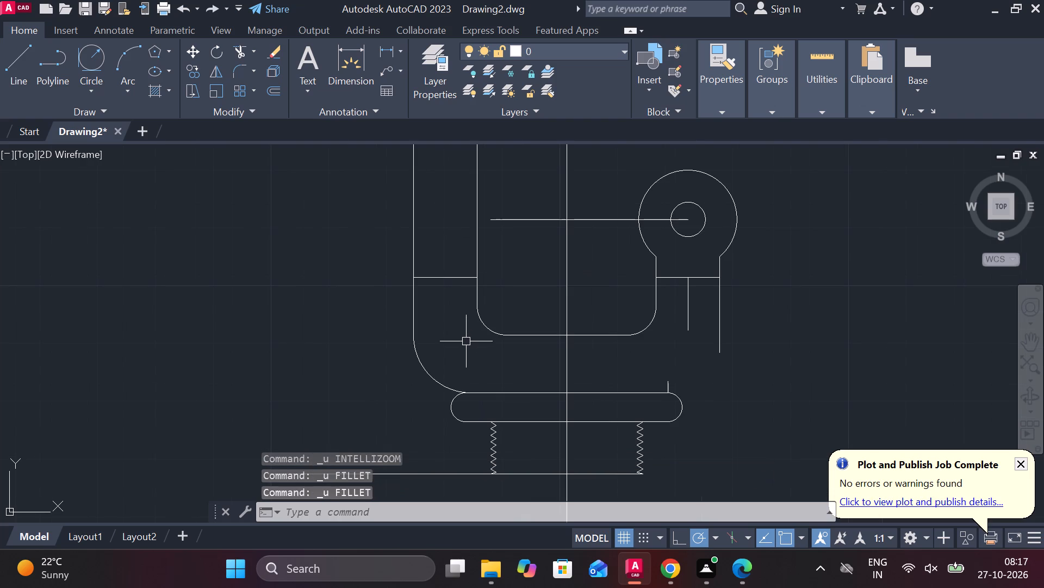
pyautogui.hotkey('ctrl', 'z')
pyautogui.press('Escape')
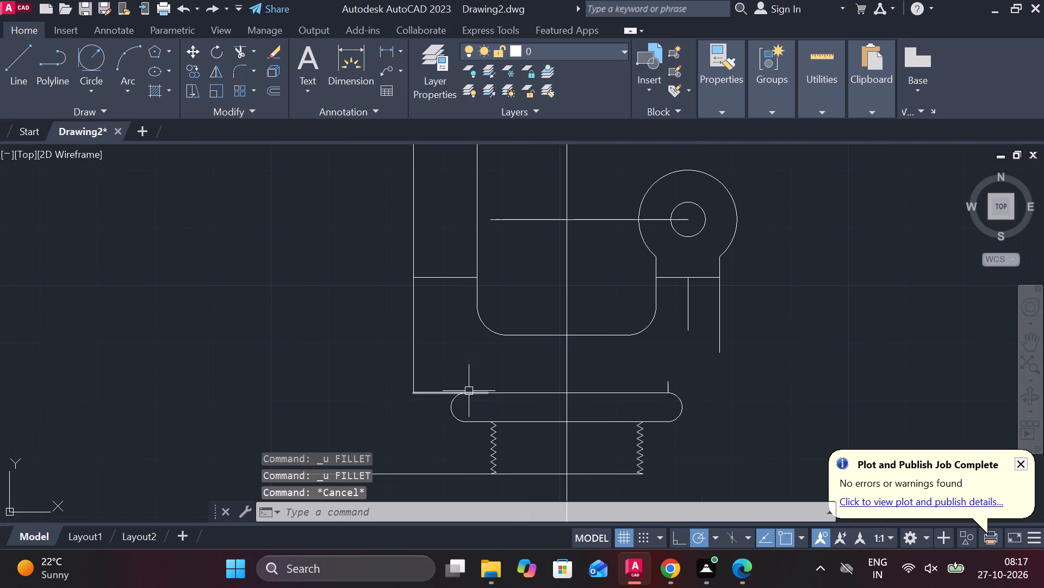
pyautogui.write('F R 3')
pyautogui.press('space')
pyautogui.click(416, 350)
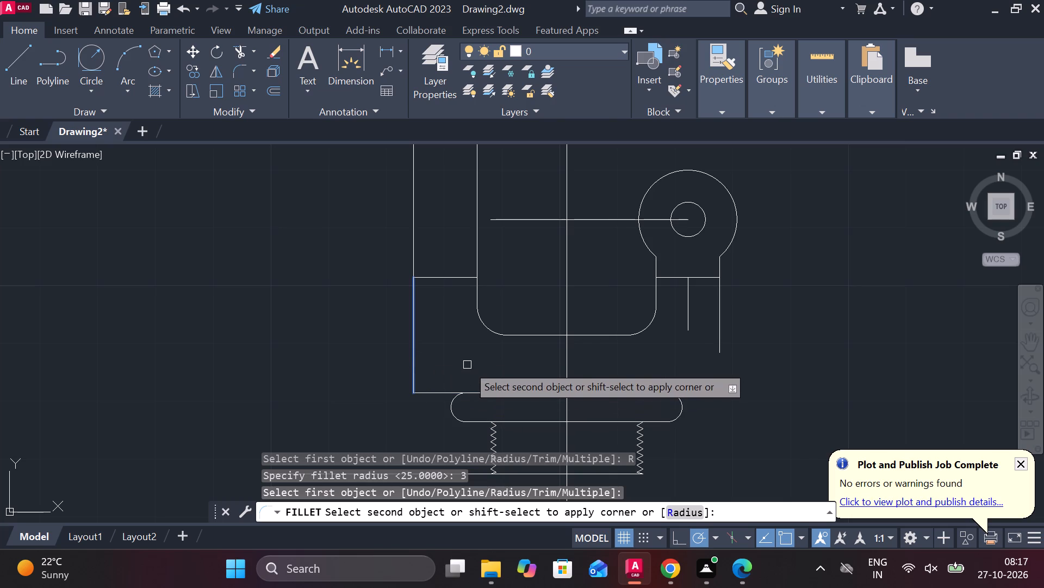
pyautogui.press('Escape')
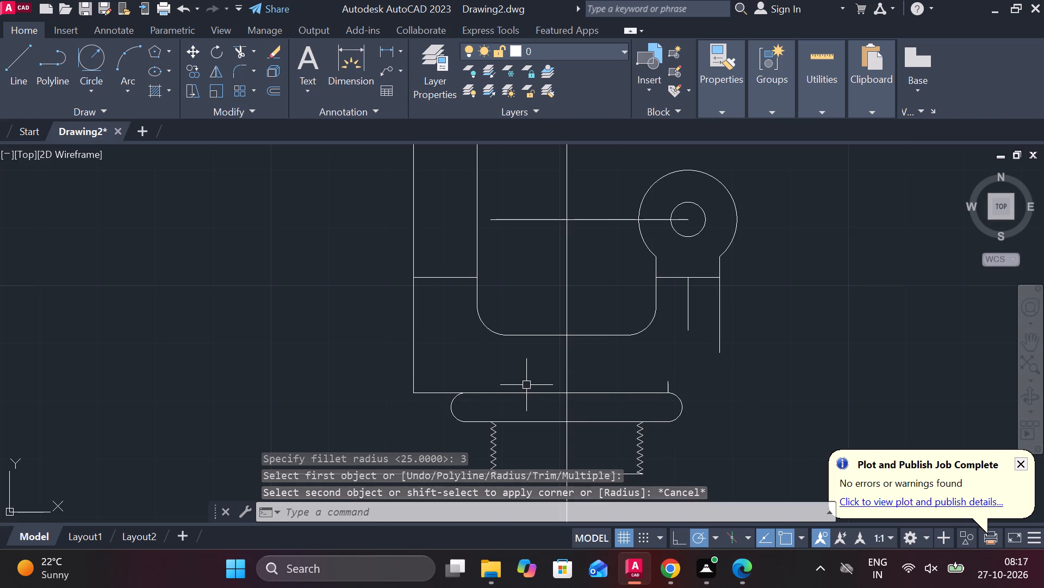
# Draw a 2-unit vertical line up from the left end of the flange's straight top edge, level with the matching right one.
pyautogui.press('l')
pyautogui.press('Return')
pyautogui.click(459, 393)
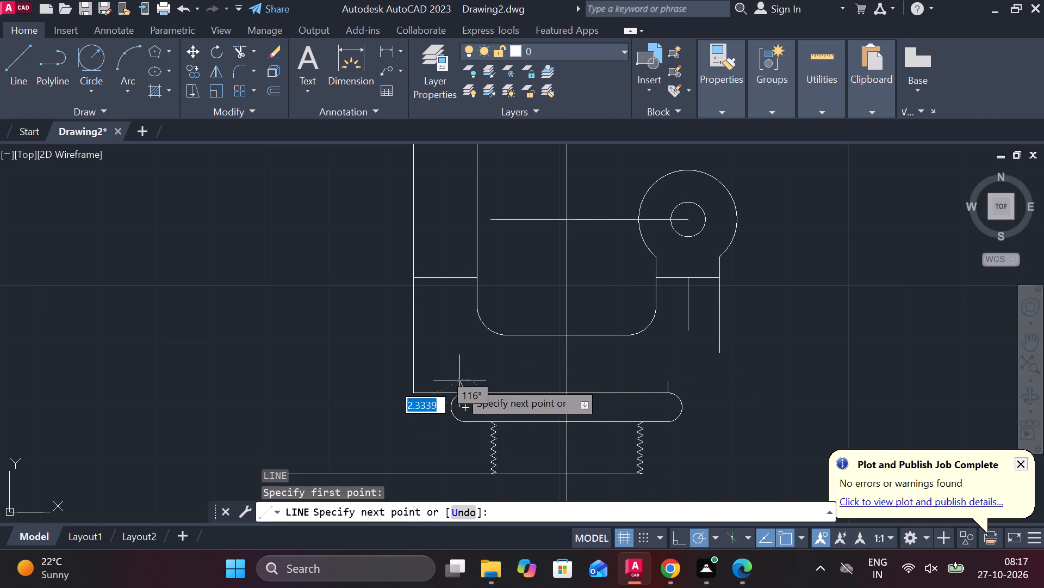
pyautogui.scroll(1, 460, 373)
pyautogui.press('Escape')
pyautogui.press('space')
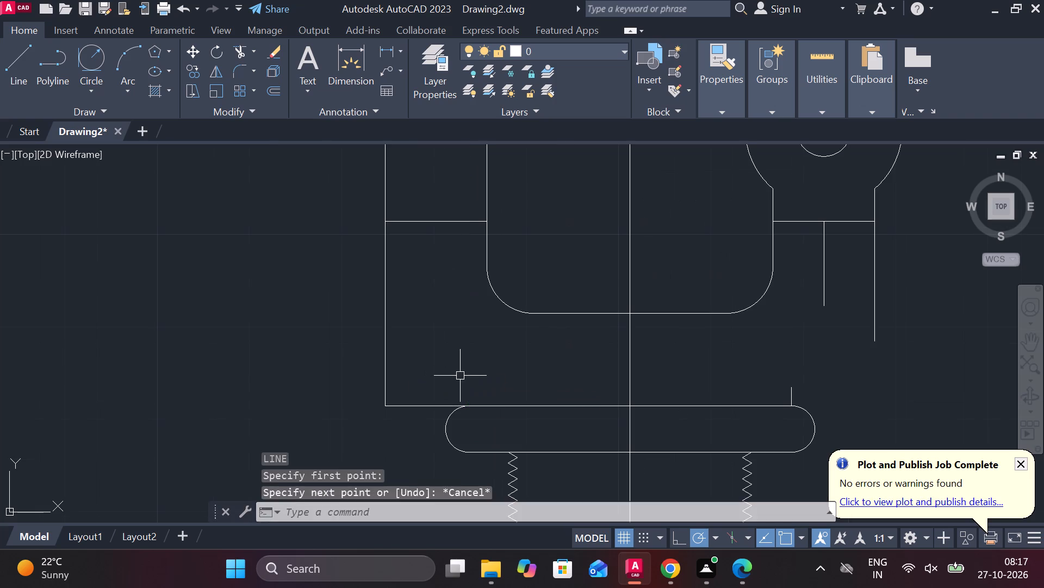
pyautogui.click(457, 408)
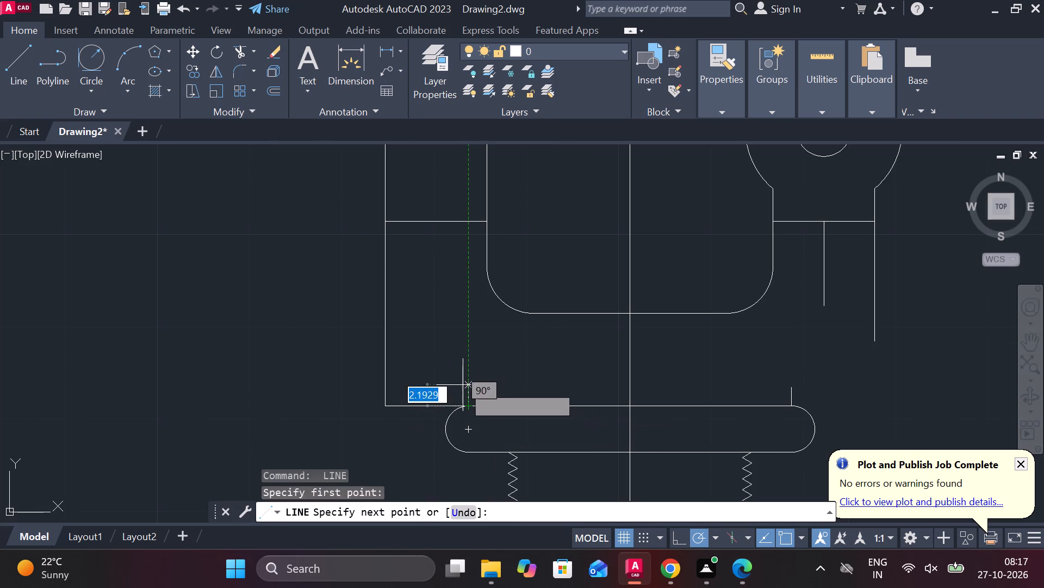
pyautogui.write('5')
pyautogui.press('space')
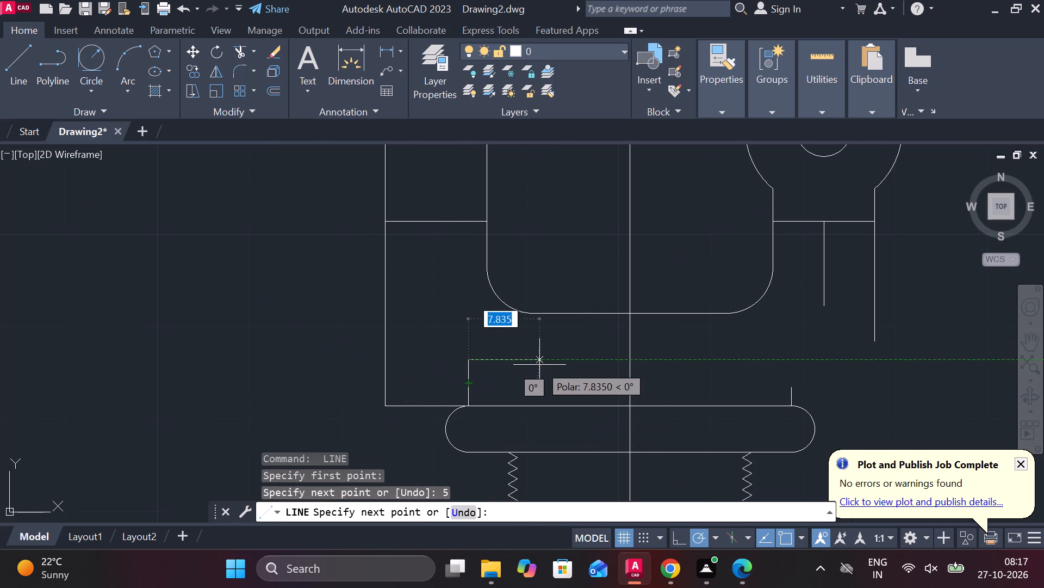
pyautogui.hotkey('ctrl', 'z')
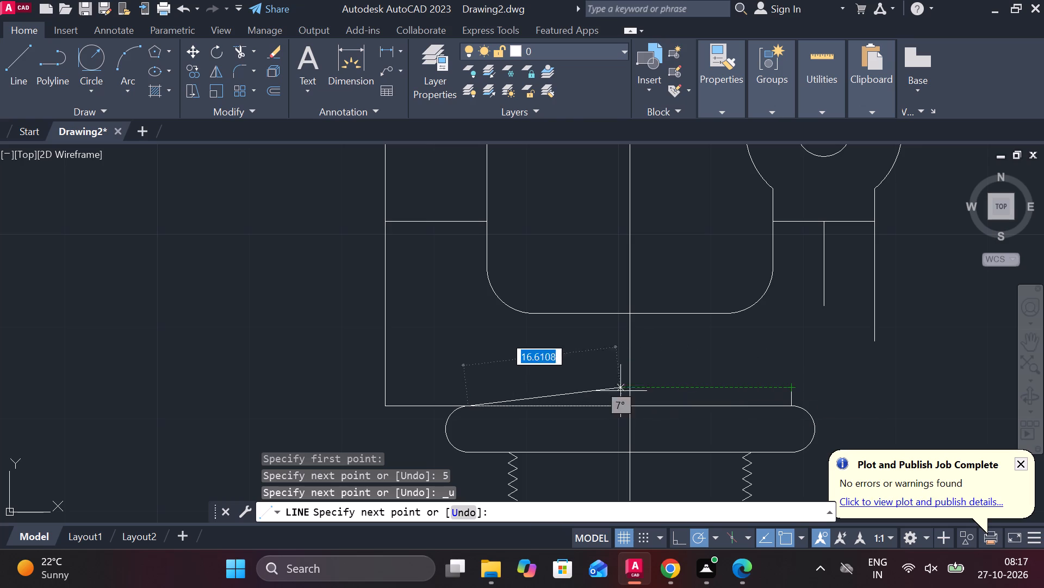
pyautogui.click(467, 390)
pyautogui.press('Escape')
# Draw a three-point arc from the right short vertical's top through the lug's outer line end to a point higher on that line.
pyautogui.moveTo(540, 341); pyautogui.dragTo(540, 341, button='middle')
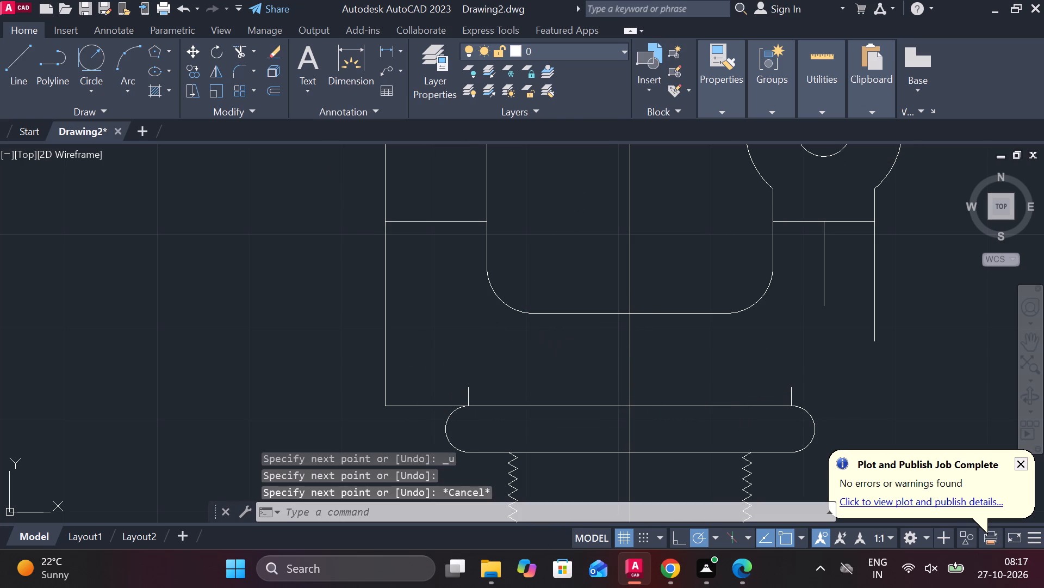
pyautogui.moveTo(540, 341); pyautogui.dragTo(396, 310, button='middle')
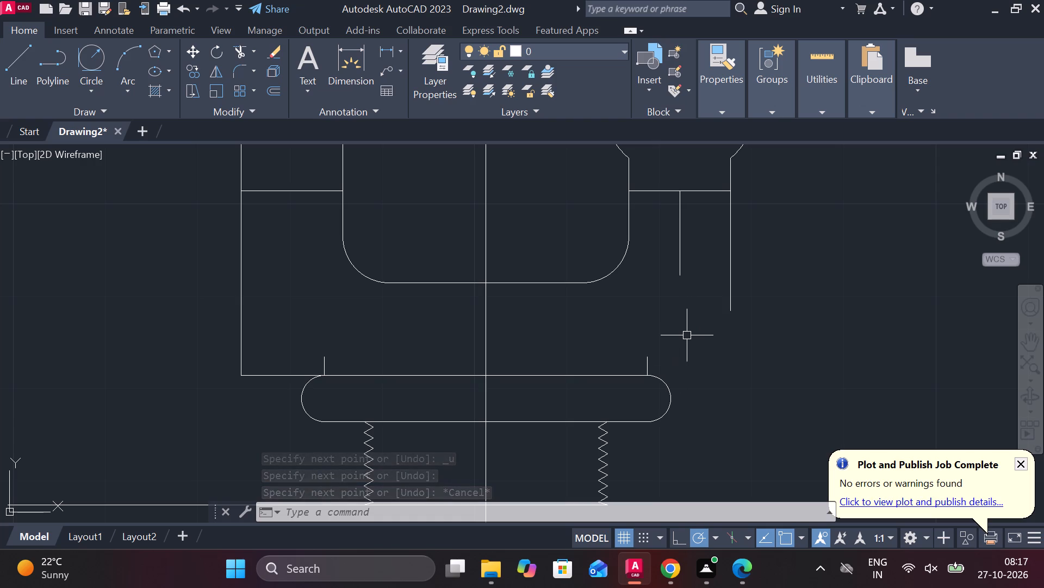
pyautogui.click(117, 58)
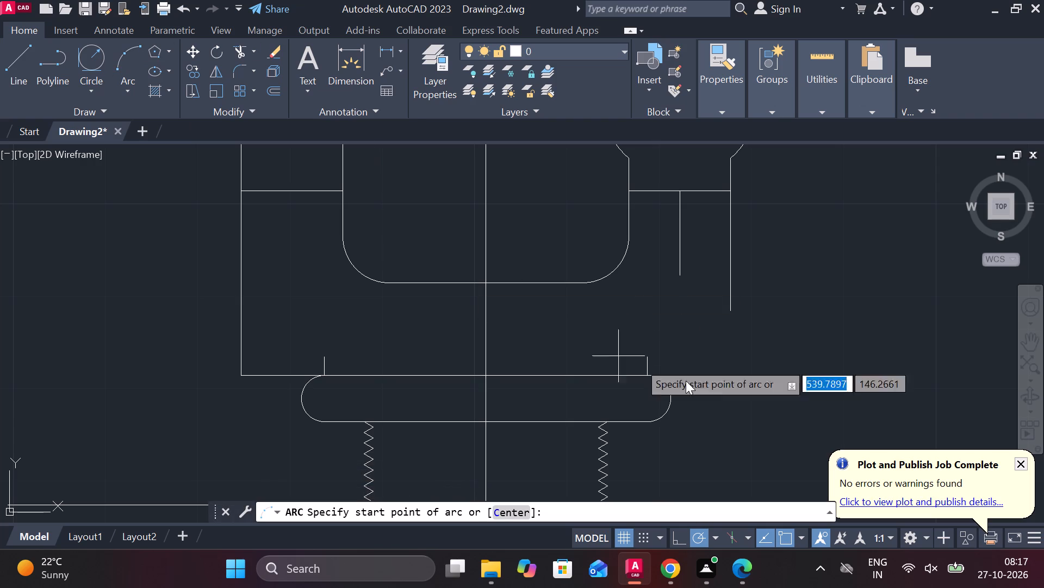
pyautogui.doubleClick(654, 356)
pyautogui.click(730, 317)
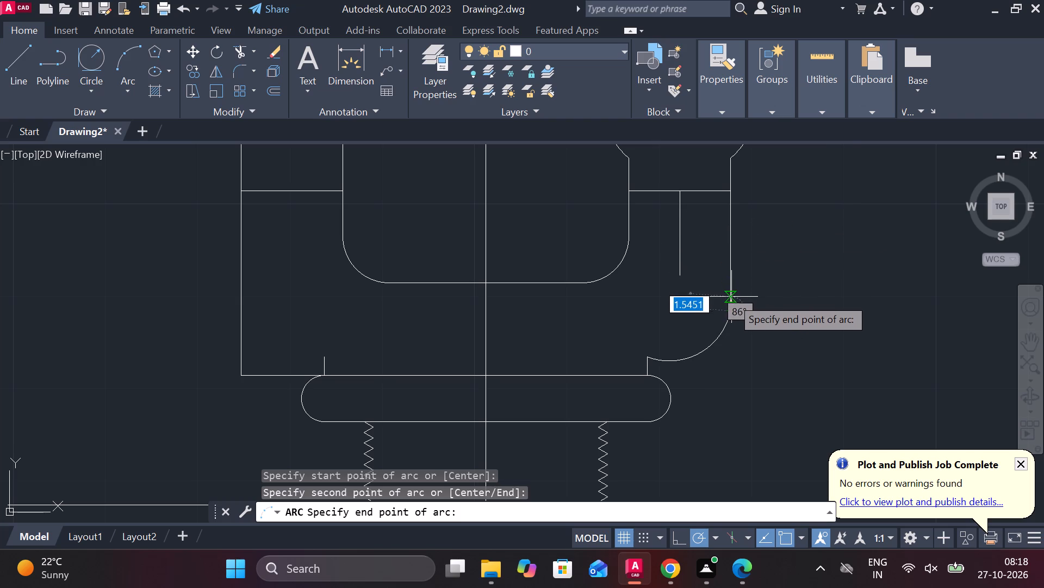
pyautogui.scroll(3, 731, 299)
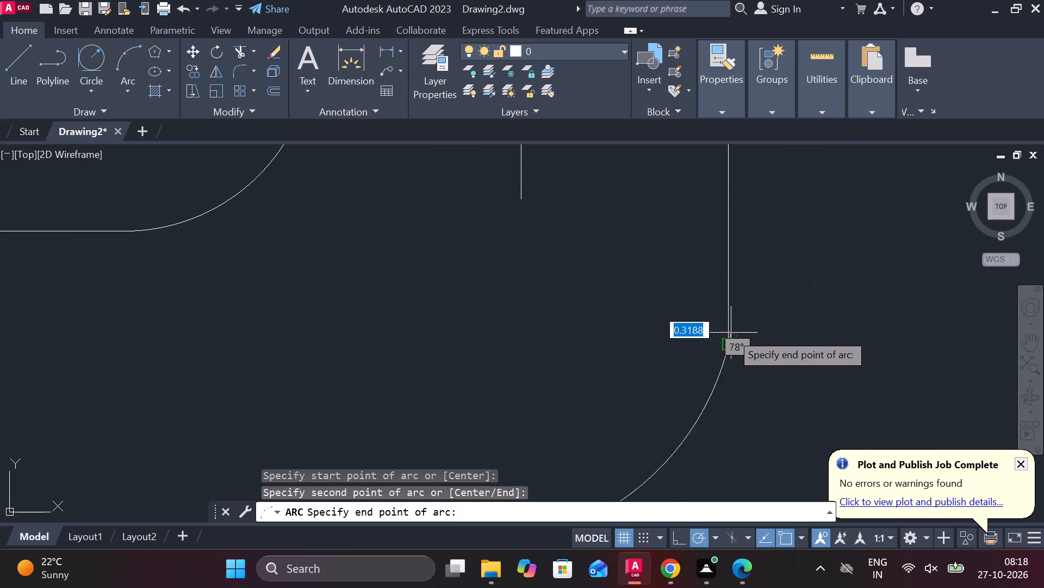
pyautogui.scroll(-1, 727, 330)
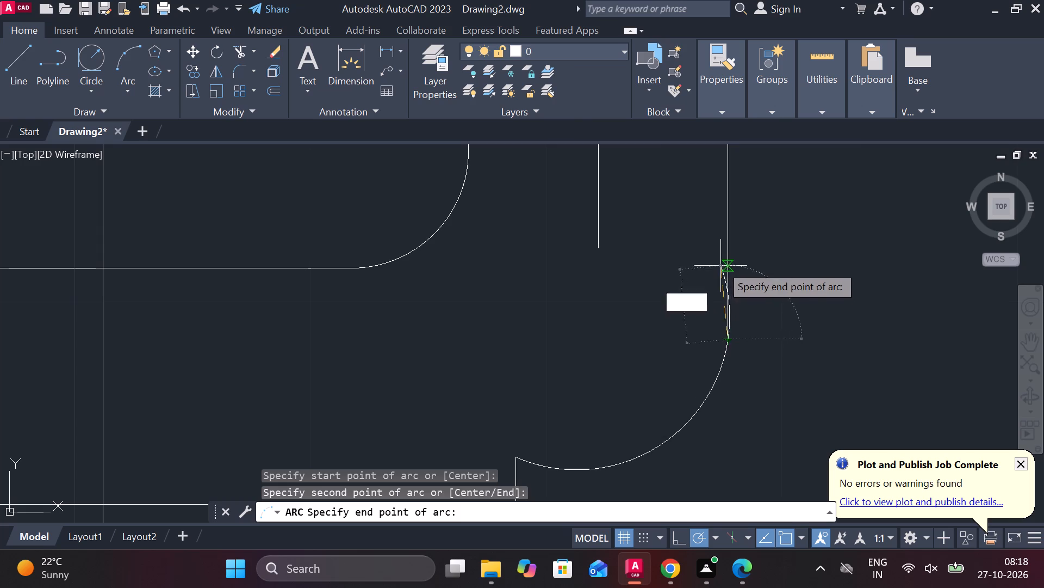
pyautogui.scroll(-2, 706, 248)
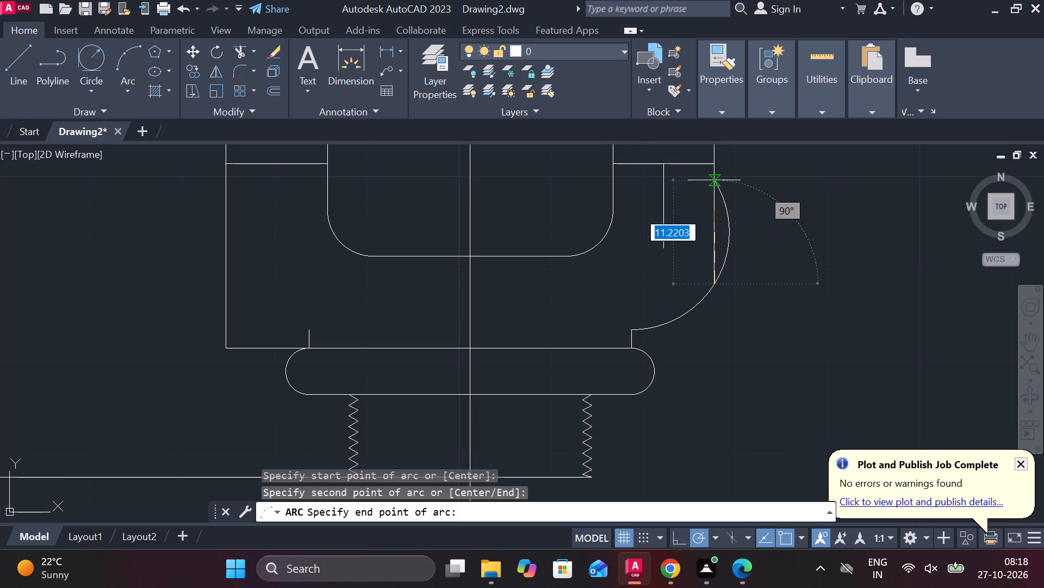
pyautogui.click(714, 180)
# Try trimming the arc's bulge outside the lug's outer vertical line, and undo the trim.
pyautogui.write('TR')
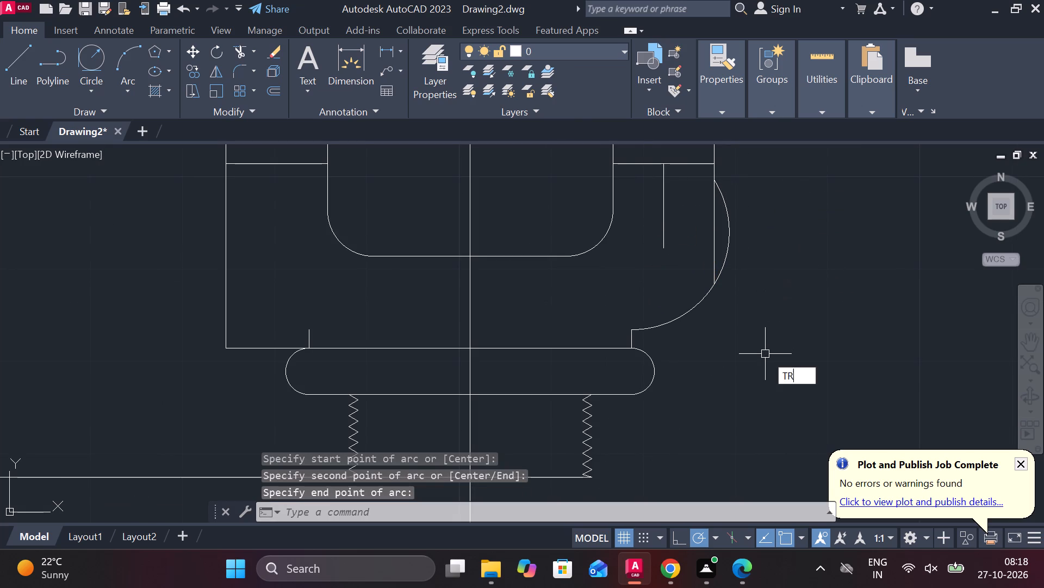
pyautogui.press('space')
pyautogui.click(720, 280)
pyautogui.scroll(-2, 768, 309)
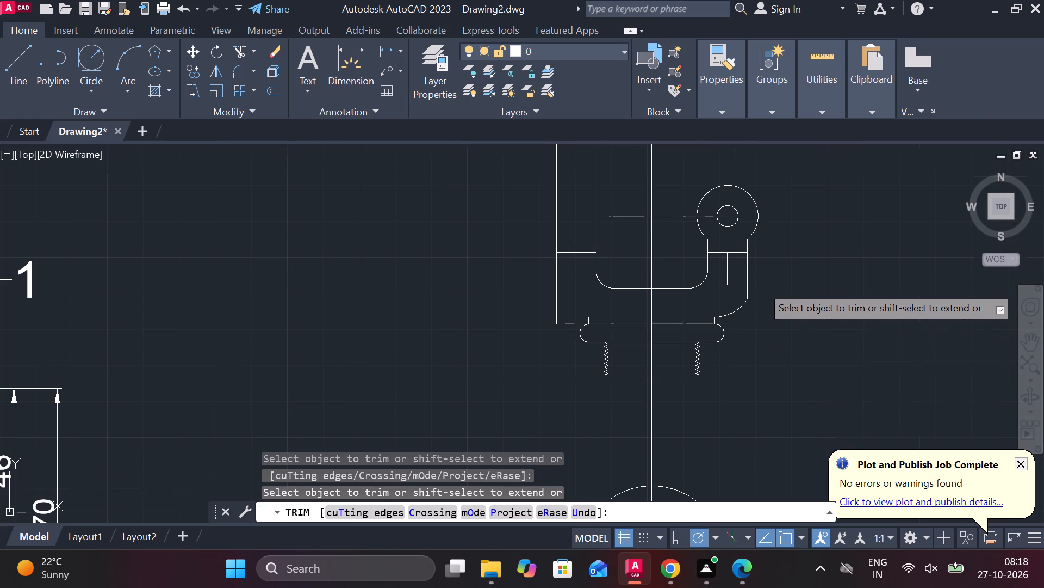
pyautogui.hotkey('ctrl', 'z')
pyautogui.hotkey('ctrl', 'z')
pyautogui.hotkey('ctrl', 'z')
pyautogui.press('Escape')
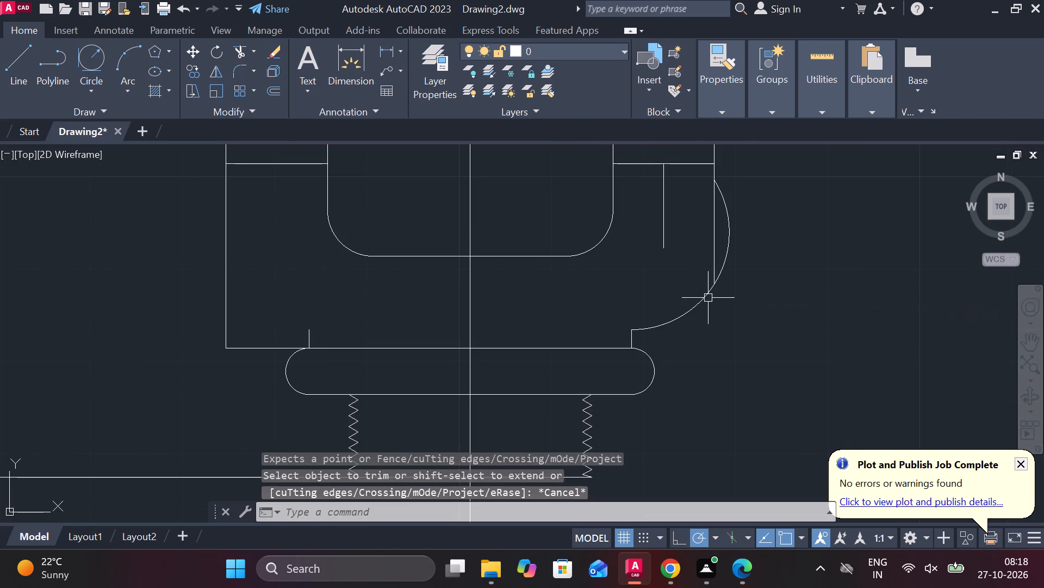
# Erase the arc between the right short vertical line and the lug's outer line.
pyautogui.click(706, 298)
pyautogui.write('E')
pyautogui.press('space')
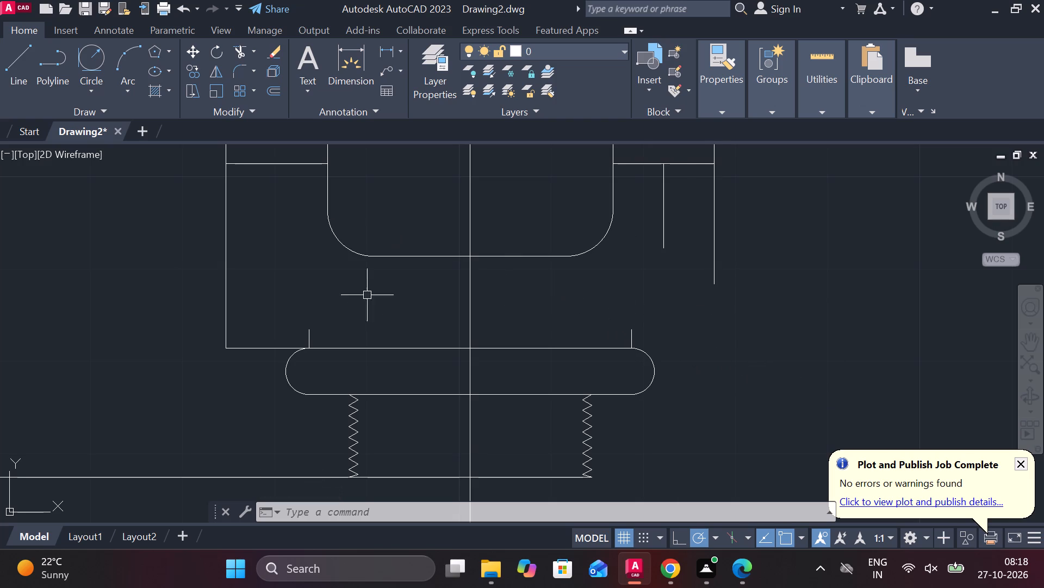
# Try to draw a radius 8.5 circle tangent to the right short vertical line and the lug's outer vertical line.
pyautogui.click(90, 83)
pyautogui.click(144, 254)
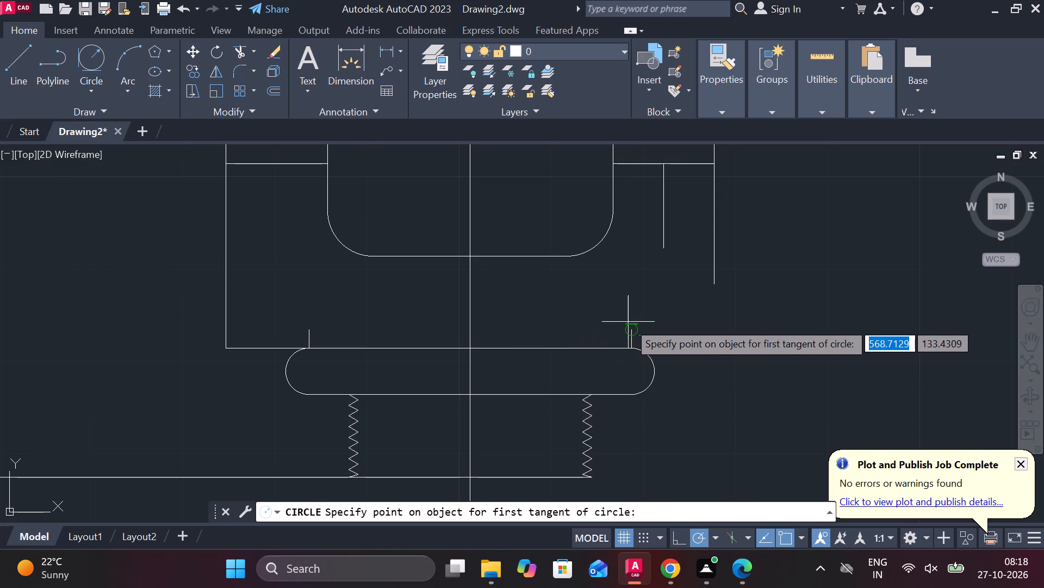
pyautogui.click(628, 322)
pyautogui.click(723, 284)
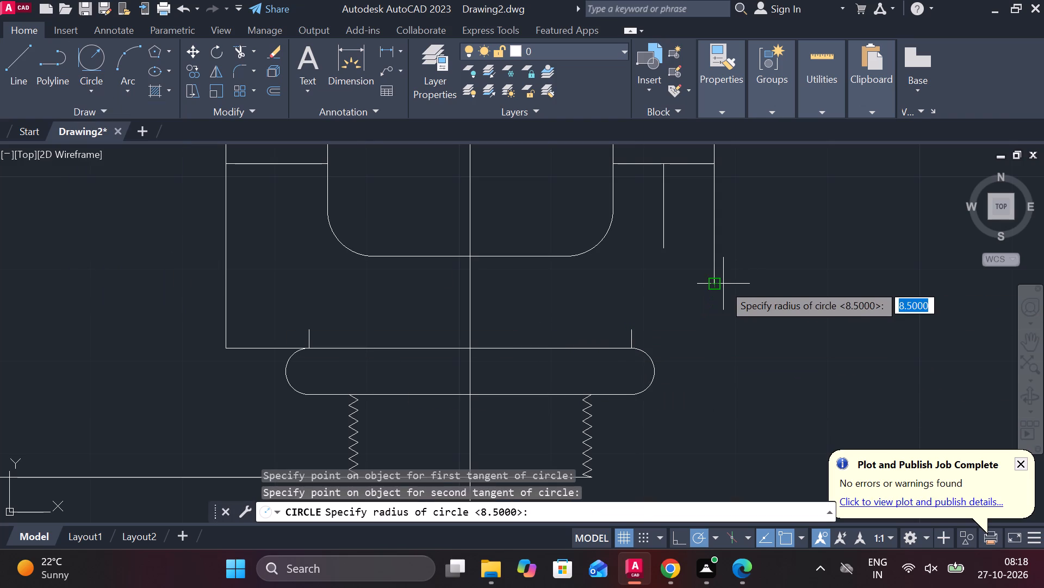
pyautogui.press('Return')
# Draw a horizontal line from the left short vertical's top outward to the left, crossing the outer left vertical line.
pyautogui.scroll(-3, 732, 289)
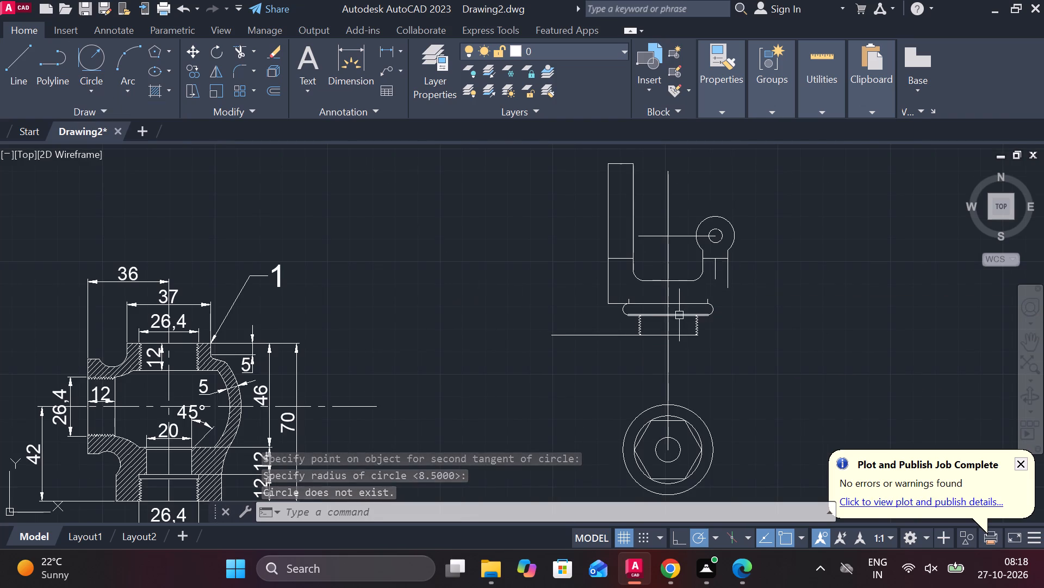
pyautogui.scroll(3, 596, 285)
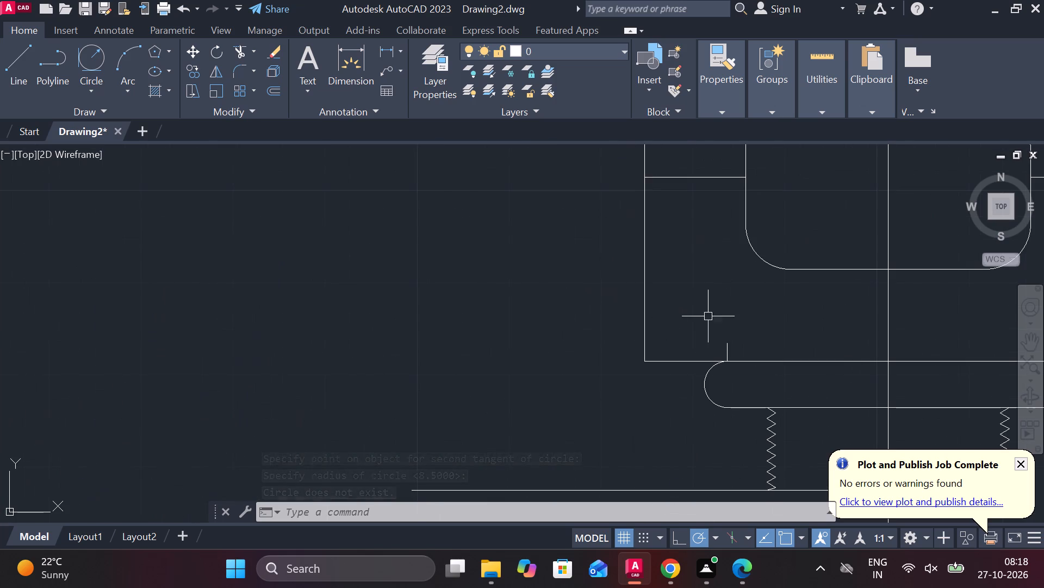
pyautogui.moveTo(729, 316); pyautogui.dragTo(705, 316, button='middle')
pyautogui.press('l')
pyautogui.press('Return')
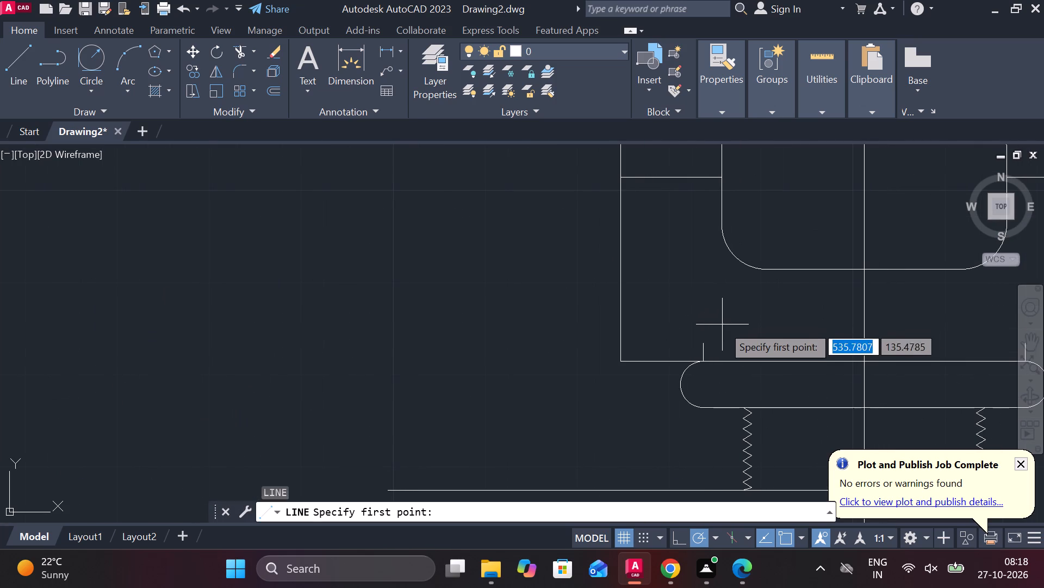
pyautogui.click(710, 338)
pyautogui.click(592, 337)
pyautogui.press('Escape')
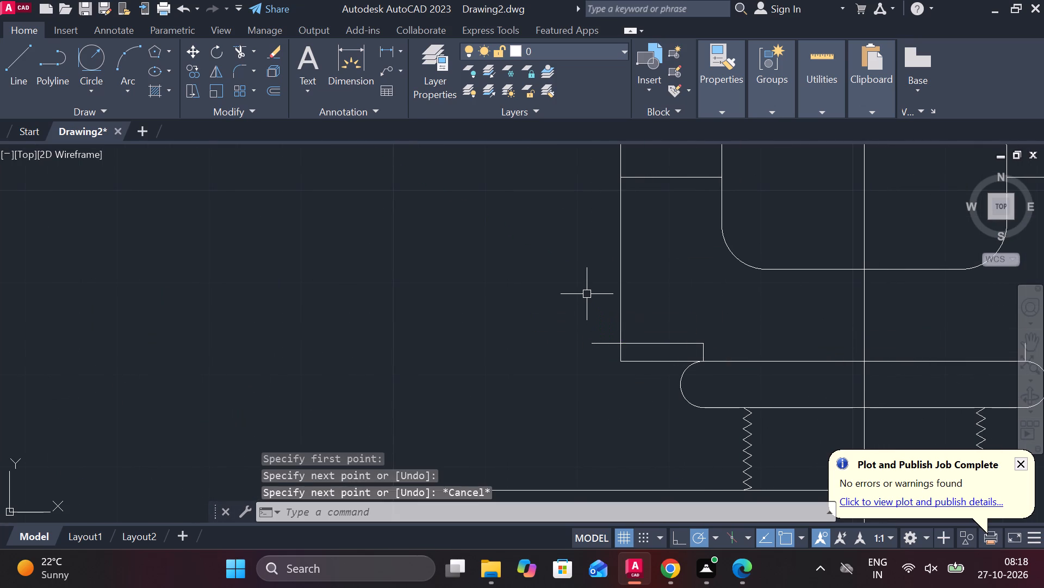
# Trim the new line's outer overhang, the outer vertical's end below it, and the flange-level line outside the flange.
pyautogui.write('TR')
pyautogui.press('space')
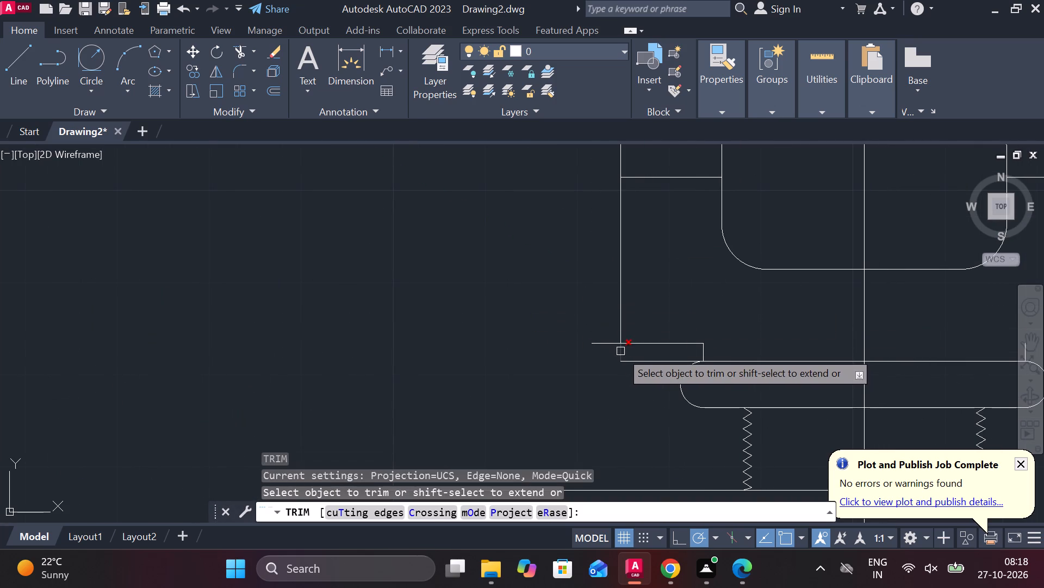
pyautogui.click(613, 344)
pyautogui.click(623, 357)
pyautogui.click(644, 362)
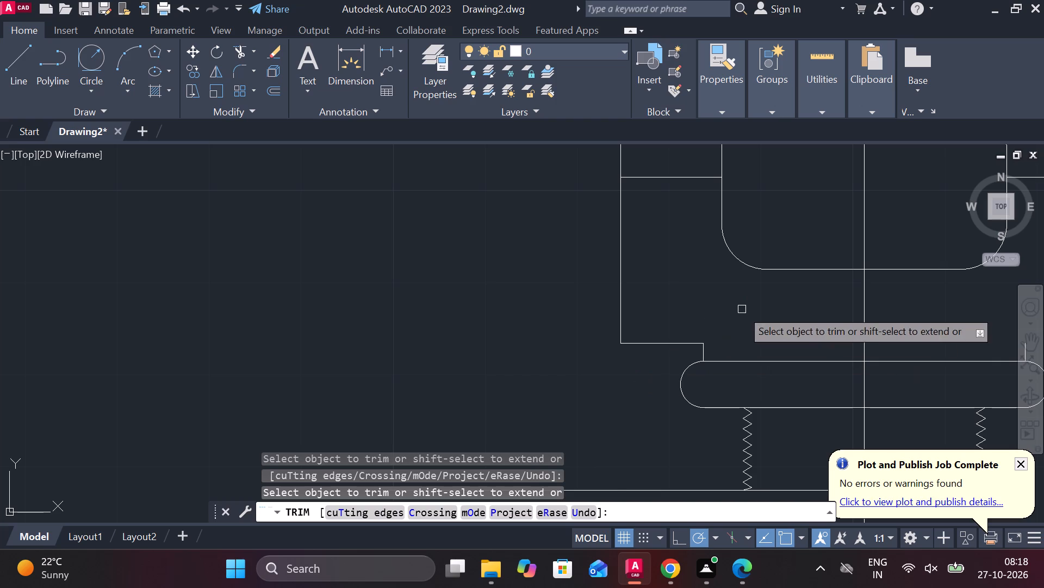
pyautogui.press('Escape')
# Fillet the corner between the left outer vertical and the horizontal line above the flange with radius 5.
pyautogui.write('F R')
pyautogui.press('space')
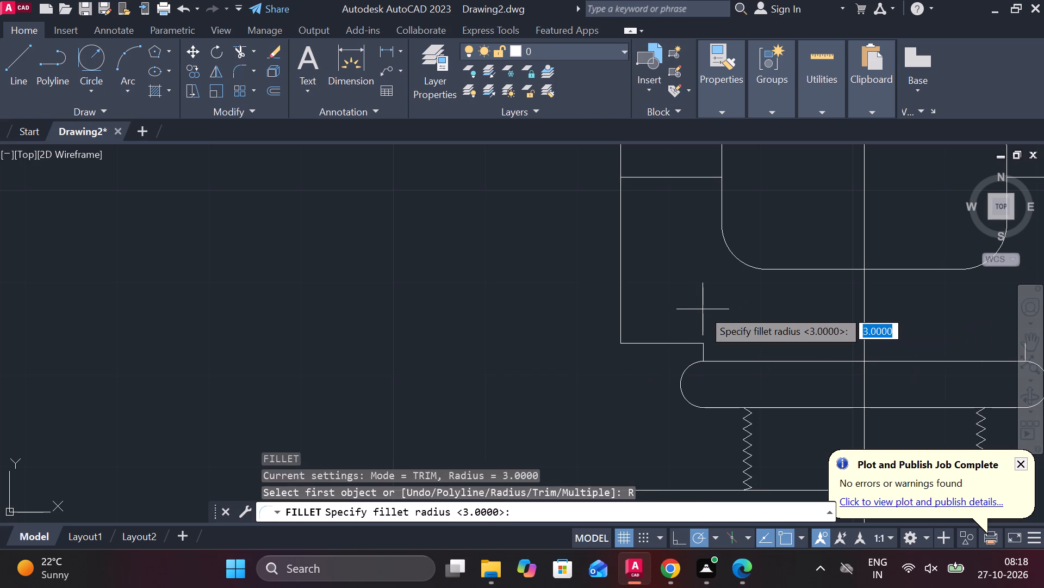
pyautogui.write('5')
pyautogui.press('space')
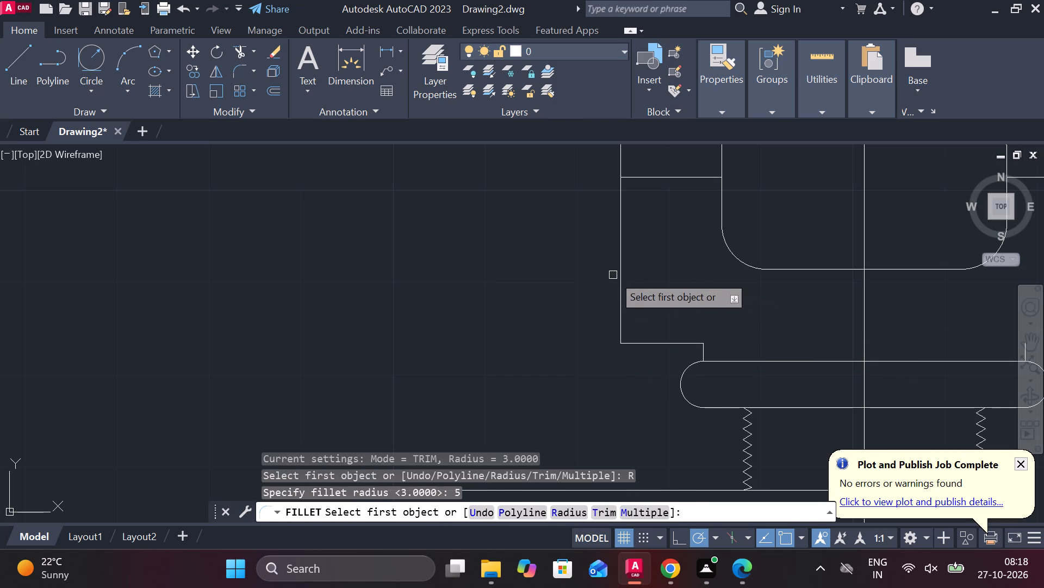
pyautogui.click(622, 269)
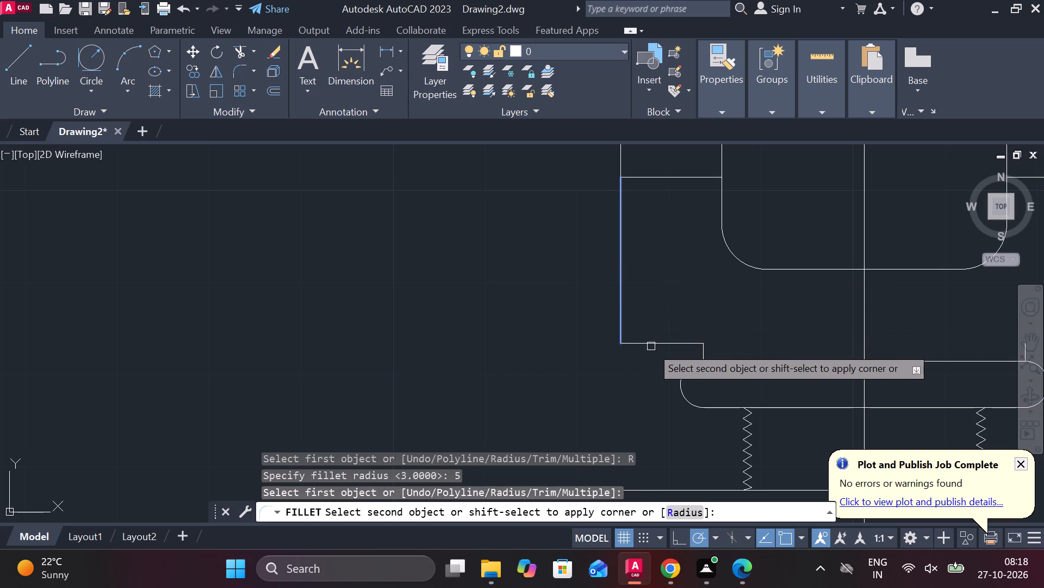
pyautogui.click(659, 346)
# Fillet the corner between the left horizontal step line and its short vertical at the flange with radius 2.
pyautogui.scroll(2, 709, 334)
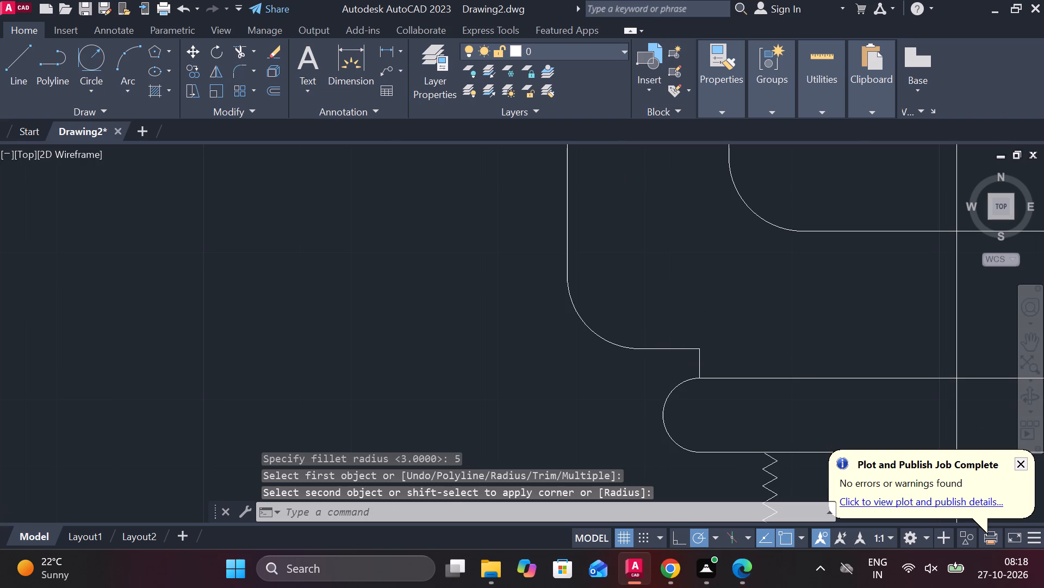
pyautogui.write('F R')
pyautogui.press('space')
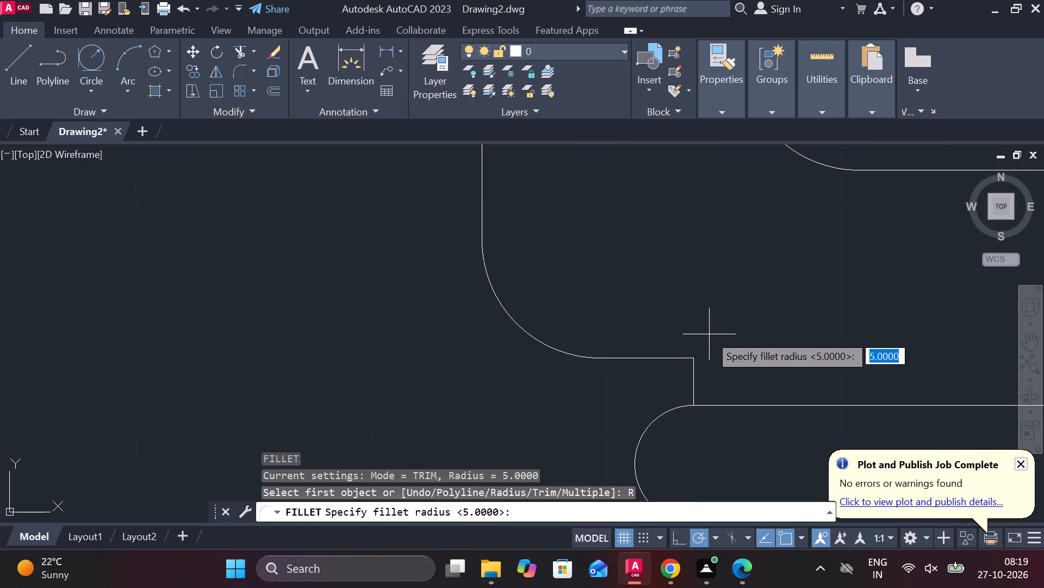
pyautogui.write('2')
pyautogui.press('space')
pyautogui.click(680, 359)
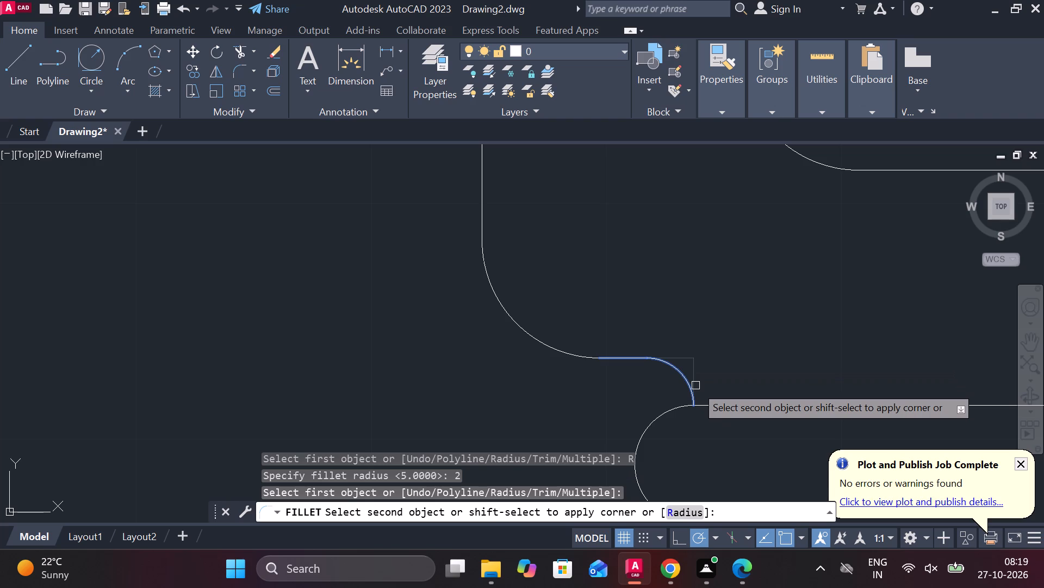
pyautogui.click(695, 385)
# Stretch the lower end of the right outer vertical line straight down to about the flange's upper edge level.
pyautogui.scroll(-2, 719, 411)
pyautogui.scroll(-1, 790, 420)
pyautogui.moveTo(790, 418); pyautogui.dragTo(606, 392, button='middle')
pyautogui.scroll(1, 761, 382)
pyautogui.moveTo(822, 371); pyautogui.dragTo(743, 361, button='middle')
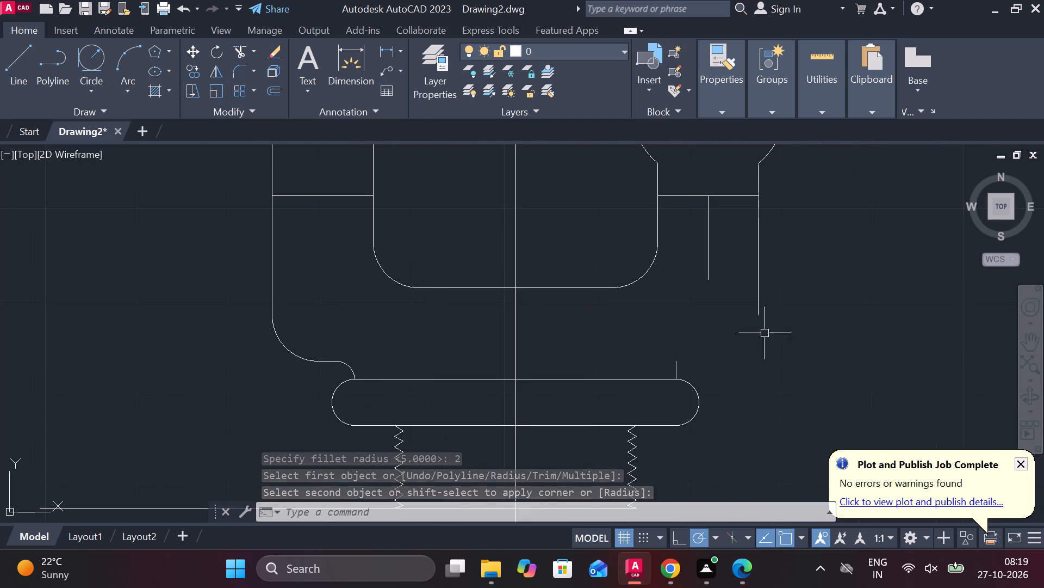
pyautogui.press('Escape')
pyautogui.scroll(1, 678, 359)
pyautogui.click(807, 256)
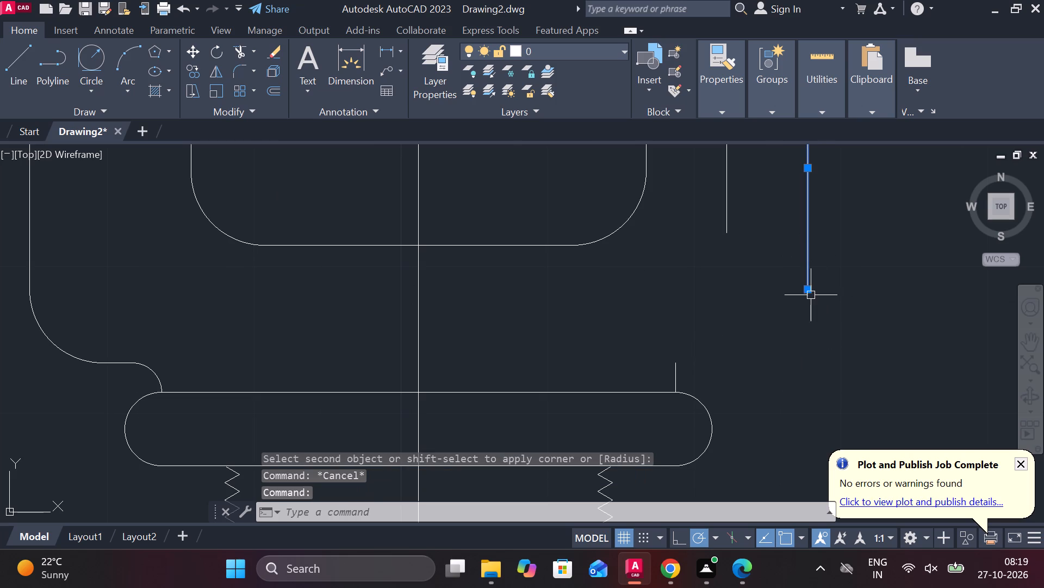
pyautogui.click(808, 292)
pyautogui.click(811, 397)
pyautogui.press('Escape')
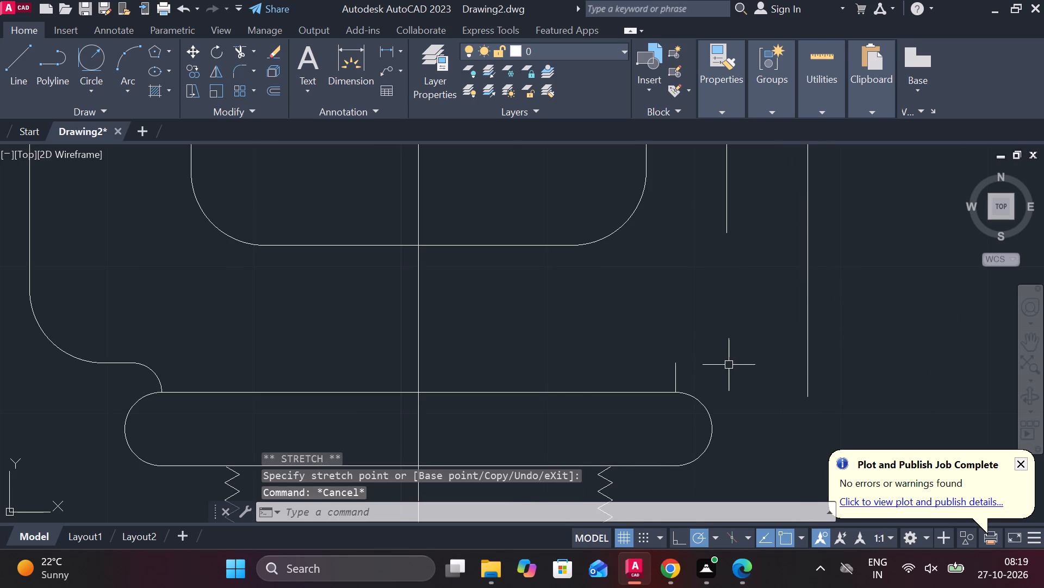
# Draw a horizontal line from the top of the right short vertical outward, crossing the right outer vertical line.
pyautogui.press('l')
pyautogui.press('Return')
pyautogui.click(682, 366)
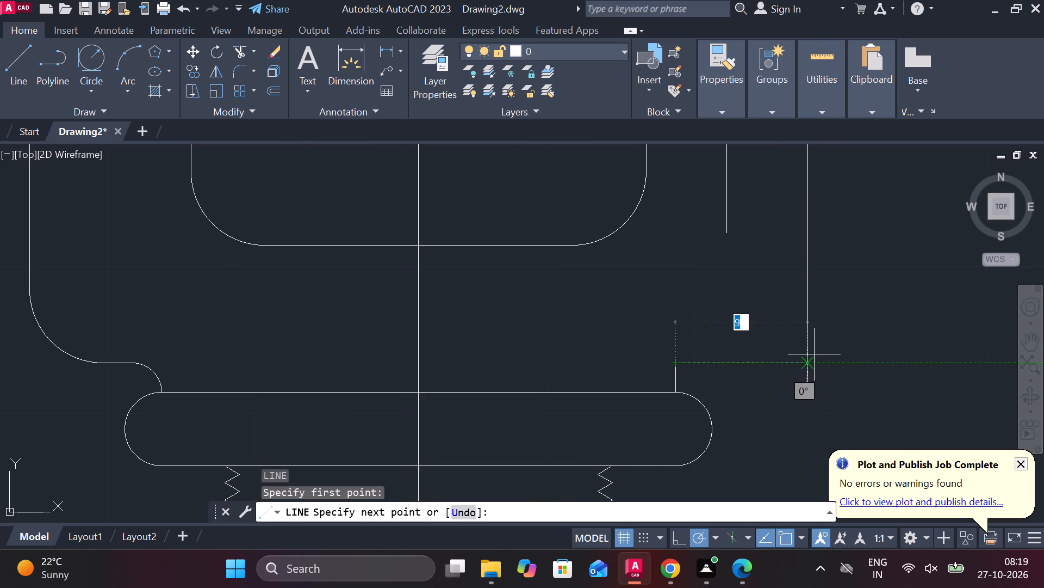
pyautogui.click(837, 352)
pyautogui.press('Escape')
# Trim the new line's outer overhang and the end of the right outer vertical below it.
pyautogui.write('TR')
pyautogui.press('space')
pyautogui.click(829, 360)
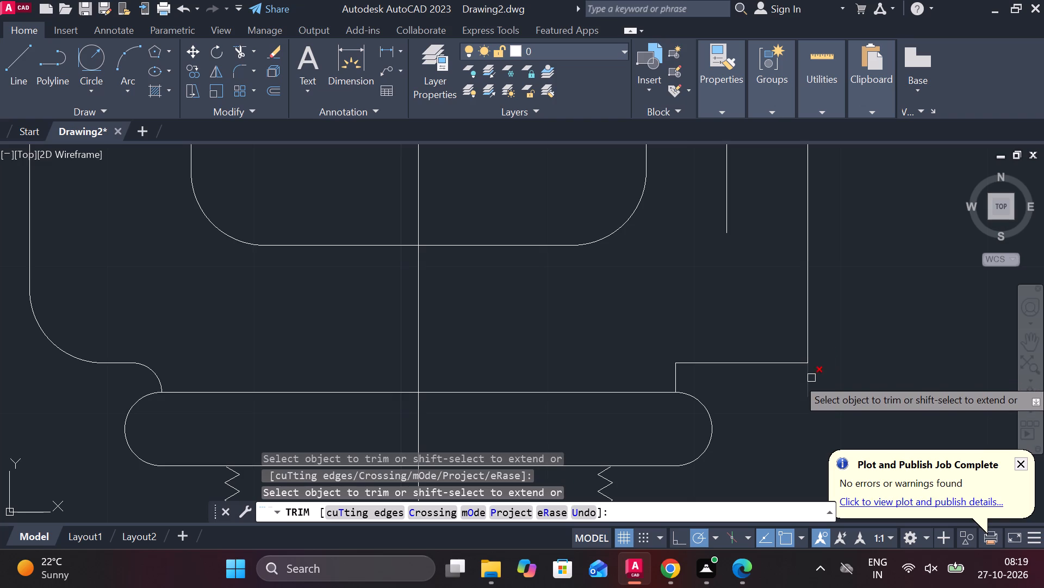
pyautogui.click(811, 378)
pyautogui.press('Escape')
# Fillet the corner between the right horizontal step line and the right outer vertical with radius 5.
pyautogui.write('F R')
pyautogui.press('space')
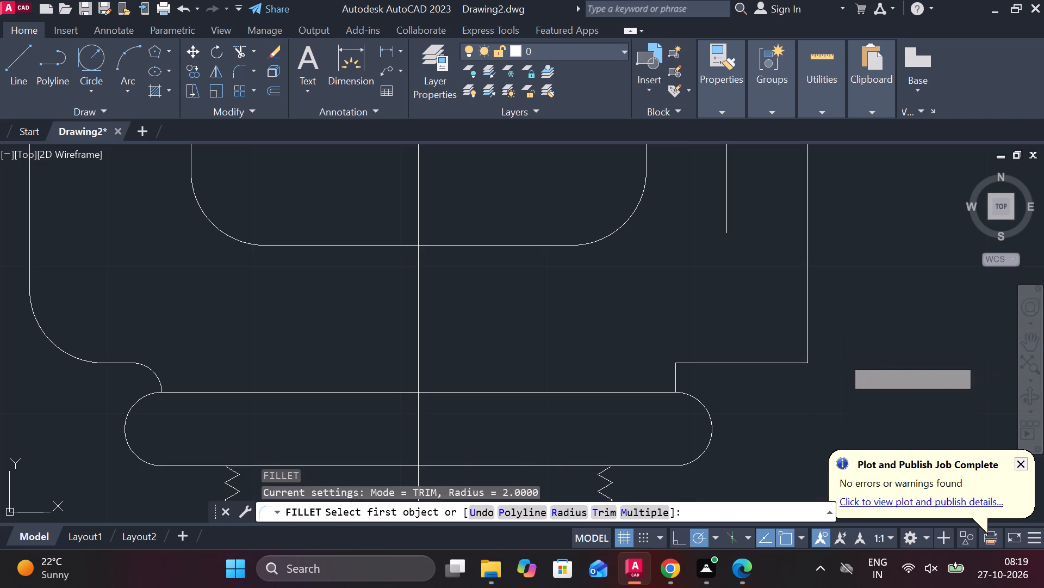
pyautogui.write('5')
pyautogui.press('space')
pyautogui.click(750, 361)
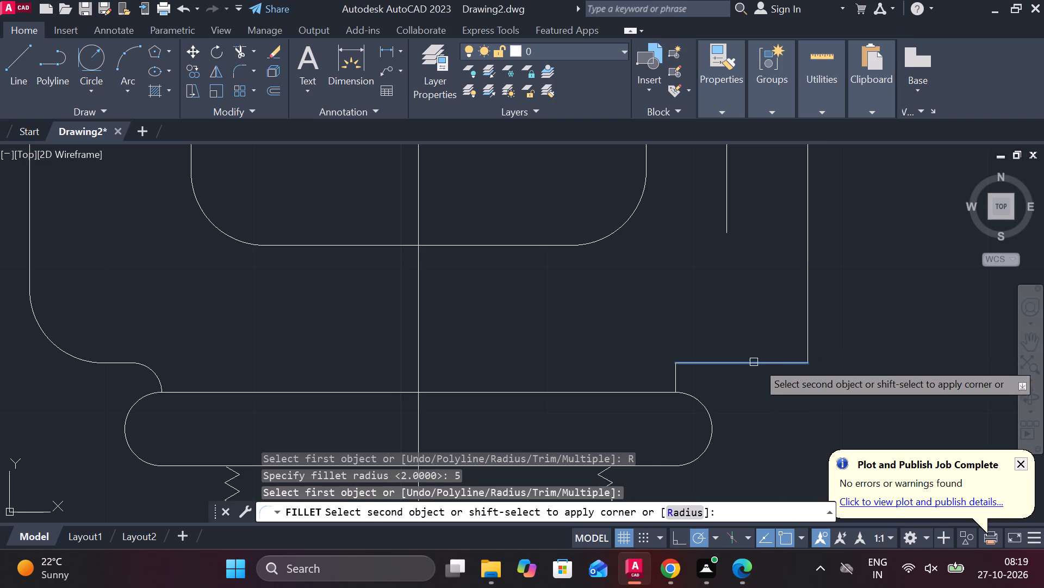
pyautogui.click(806, 323)
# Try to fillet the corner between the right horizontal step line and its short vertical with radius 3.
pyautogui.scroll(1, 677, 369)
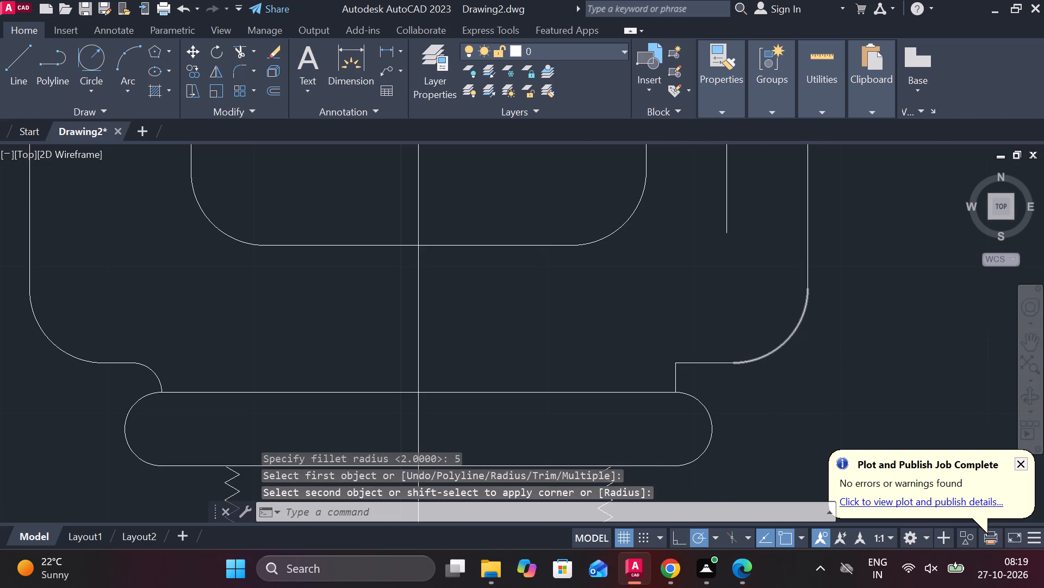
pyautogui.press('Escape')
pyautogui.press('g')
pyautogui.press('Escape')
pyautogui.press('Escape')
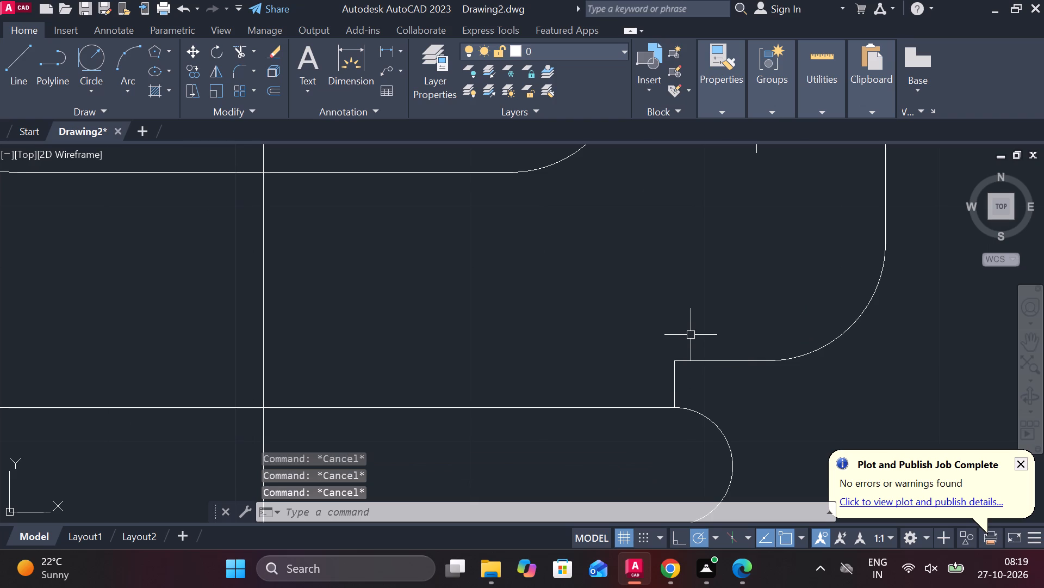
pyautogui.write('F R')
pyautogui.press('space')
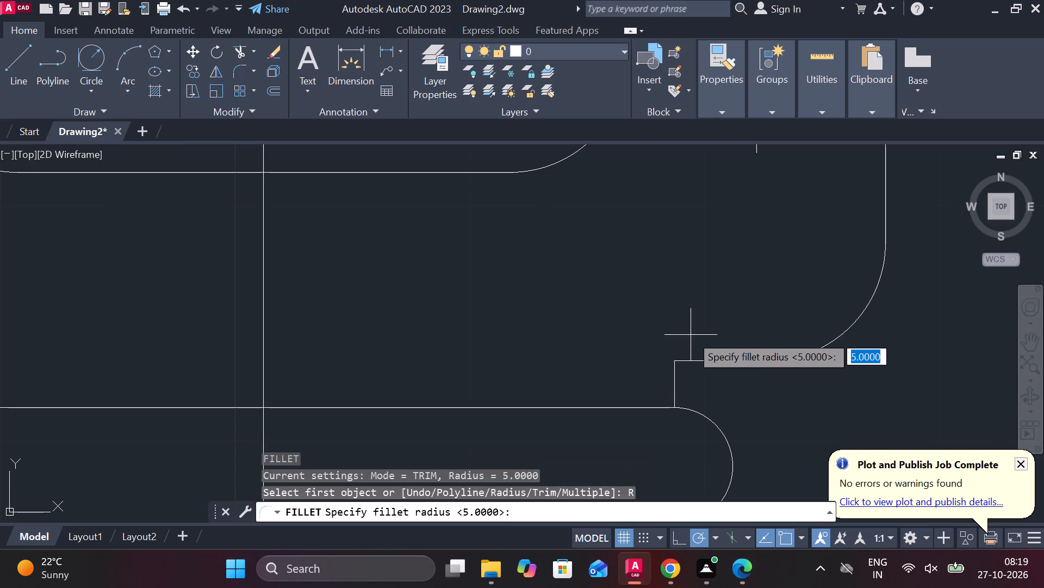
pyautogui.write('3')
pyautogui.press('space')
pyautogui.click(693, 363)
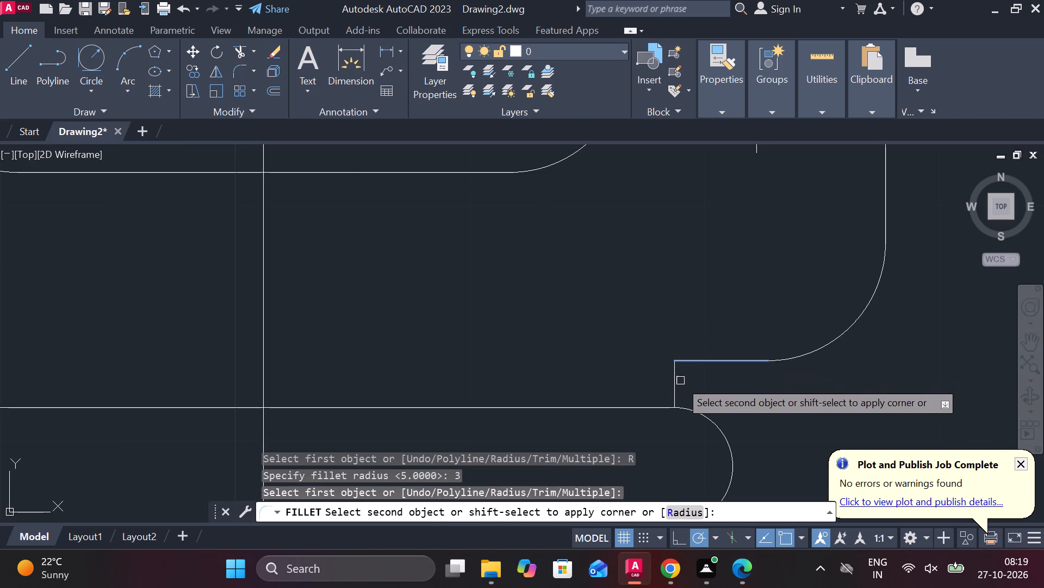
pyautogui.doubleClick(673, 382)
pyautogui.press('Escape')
# Fillet the corner between the right horizontal step line and its short vertical with radius 2.
pyautogui.write('F R 2')
pyautogui.press('space')
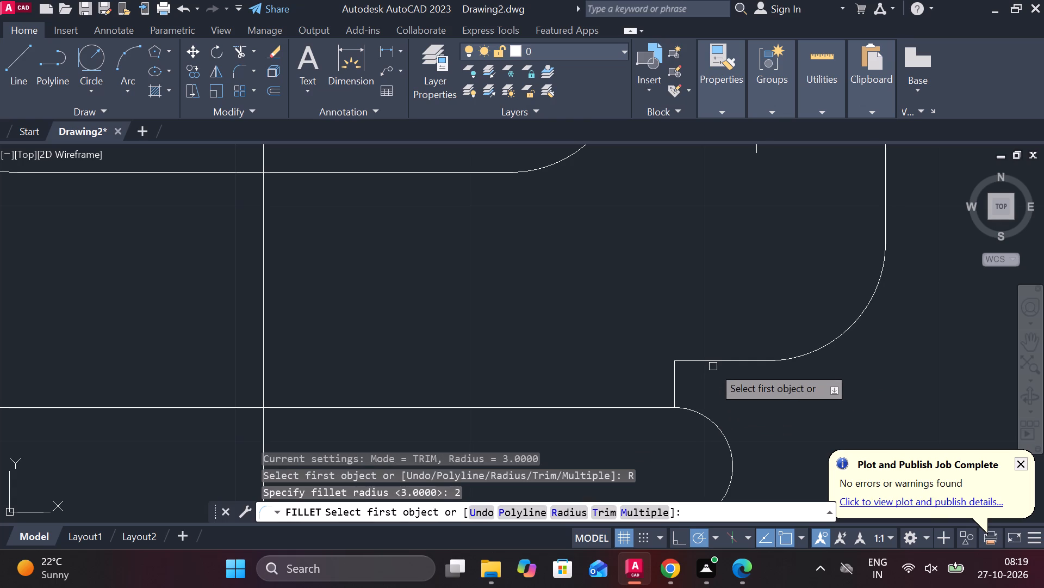
pyautogui.click(710, 365)
pyautogui.doubleClick(704, 363)
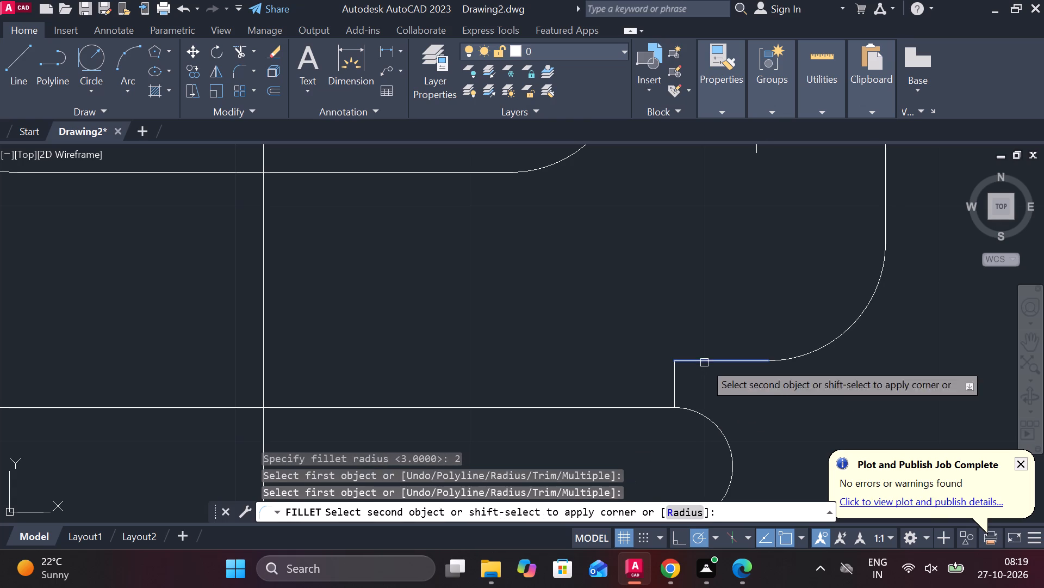
pyautogui.click(673, 391)
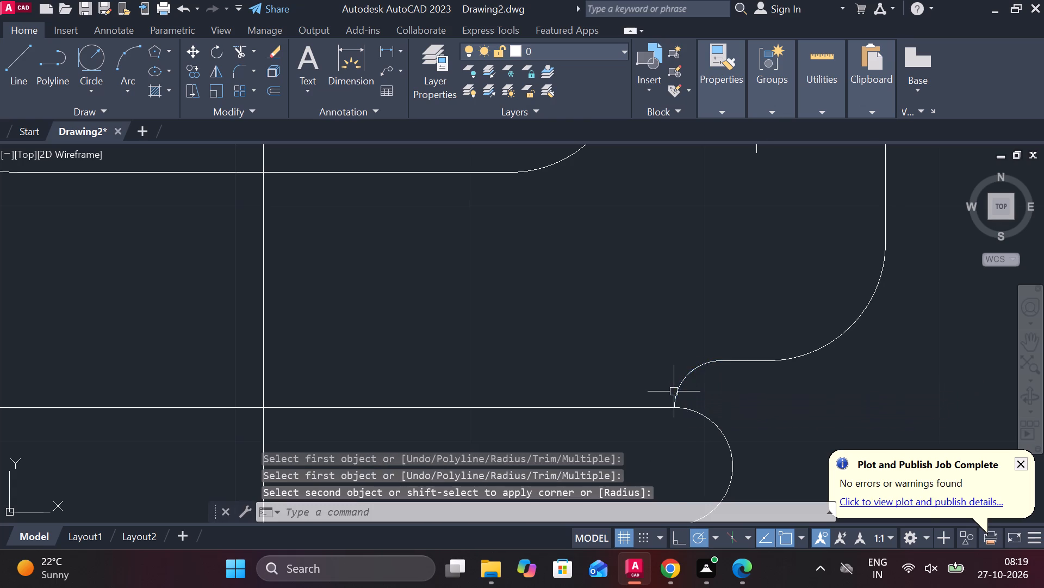
# Examine the overall component outline together with the hexagon view below it and the neighbouring dimensioned section.
pyautogui.scroll(-3, 751, 377)
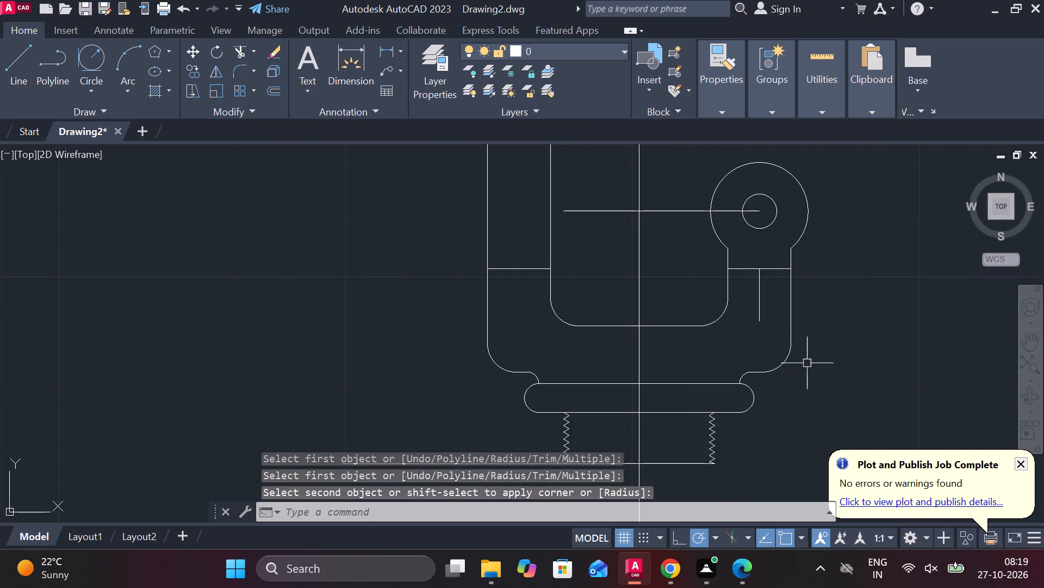
pyautogui.scroll(-1, 807, 363)
pyautogui.moveTo(806, 365); pyautogui.dragTo(770, 448, button='middle')
pyautogui.moveTo(785, 357); pyautogui.dragTo(687, 201, button='middle')
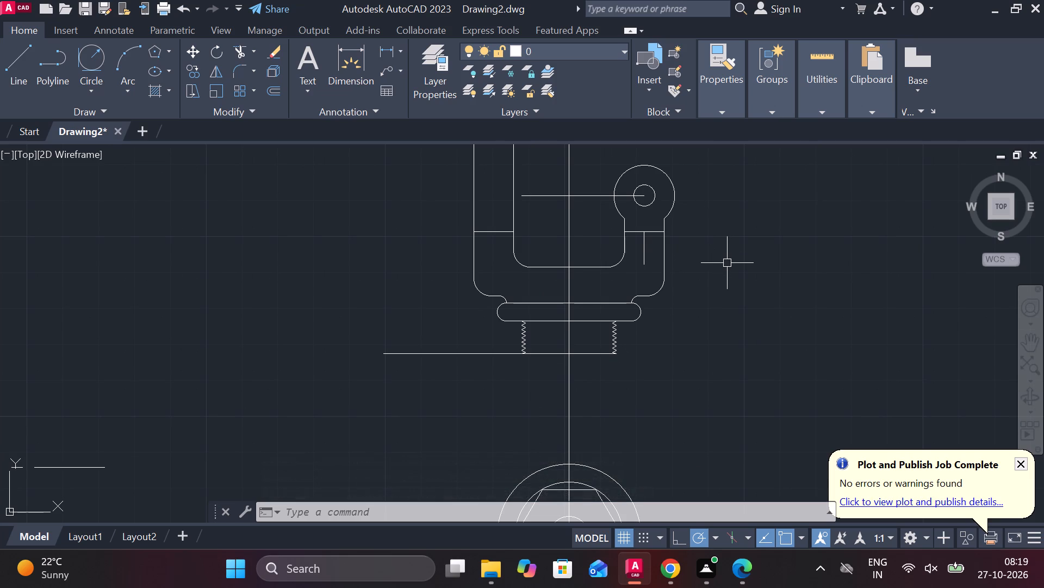
pyautogui.scroll(-1, 701, 272)
pyautogui.moveTo(544, 189); pyautogui.dragTo(558, 200, button='middle')
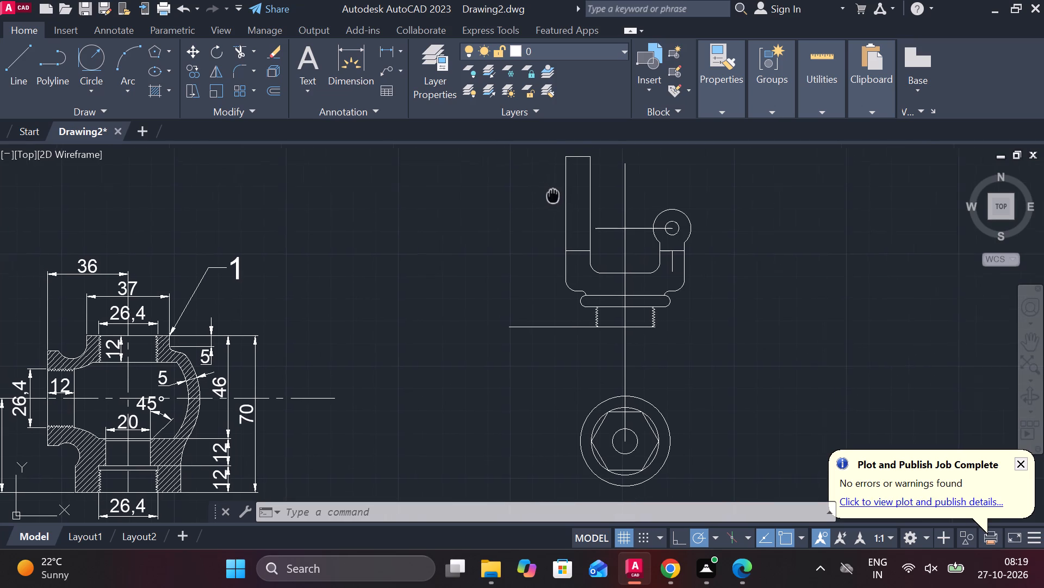
pyautogui.moveTo(558, 200); pyautogui.dragTo(567, 209, button='middle')
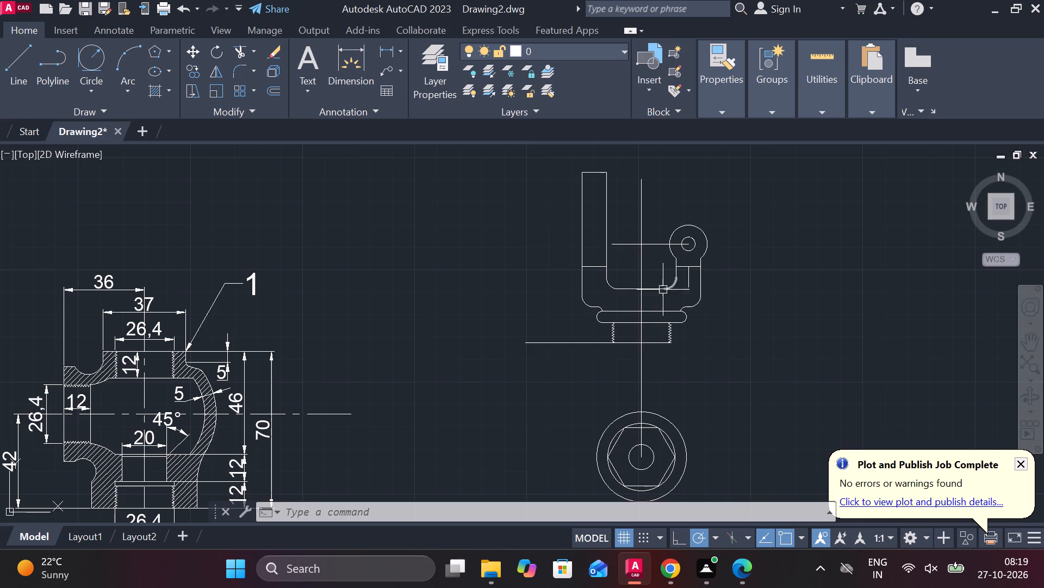
pyautogui.scroll(-1, 627, 333)
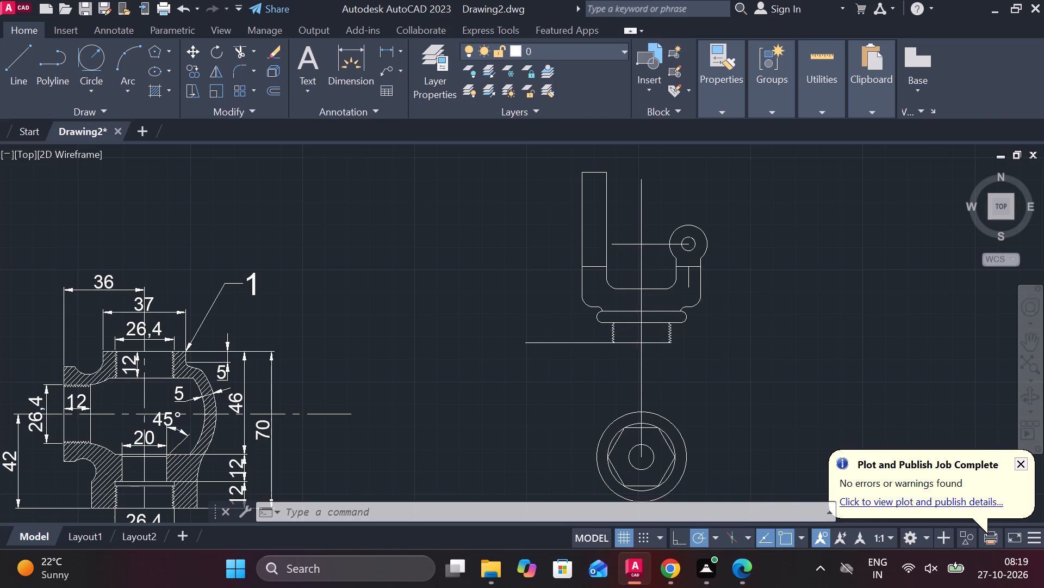
# Erase the leftover lug-level line reaching past the centerline, the short vertical below the lug, and the long baseline extending beyond the thread.
pyautogui.scroll(3, 622, 298)
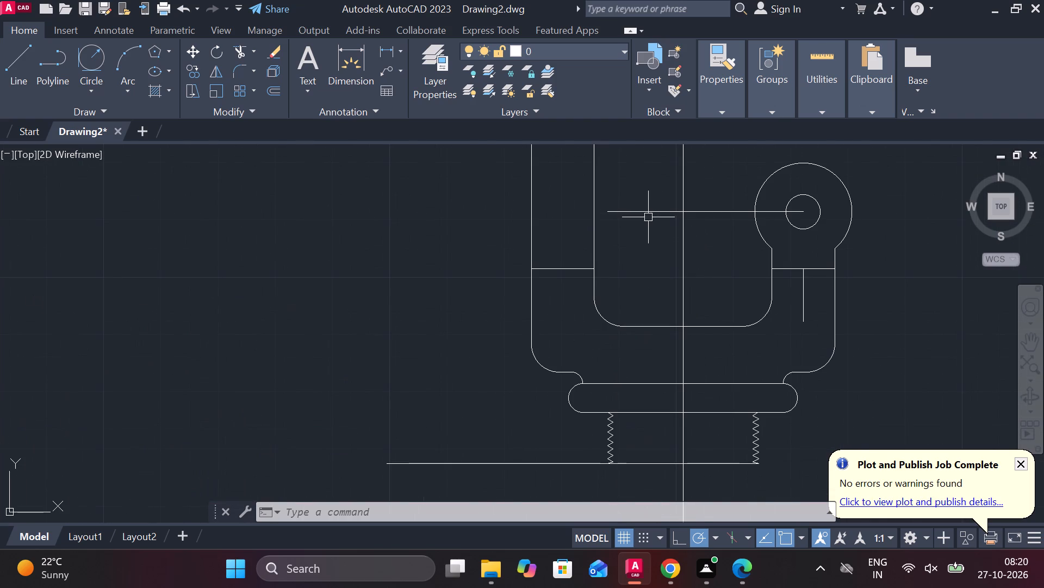
pyautogui.click(648, 213)
pyautogui.write('E')
pyautogui.press('space')
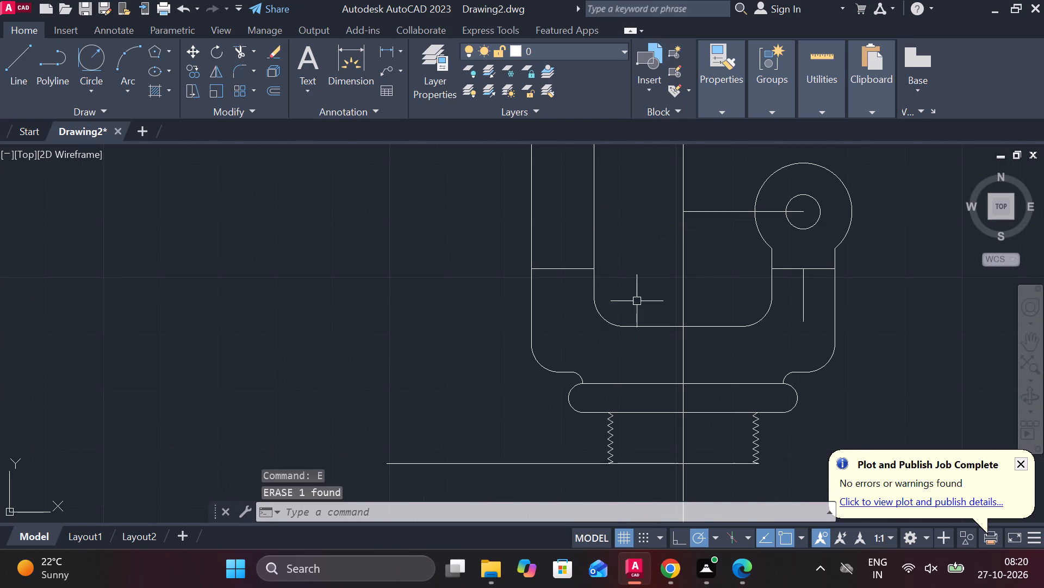
pyautogui.click(800, 292)
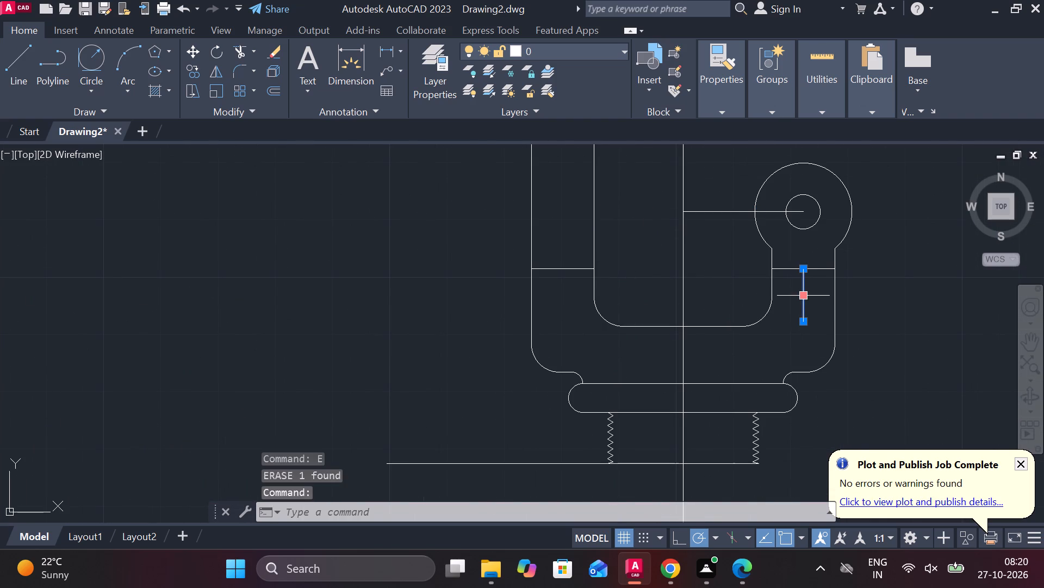
pyautogui.write('E')
pyautogui.press('space')
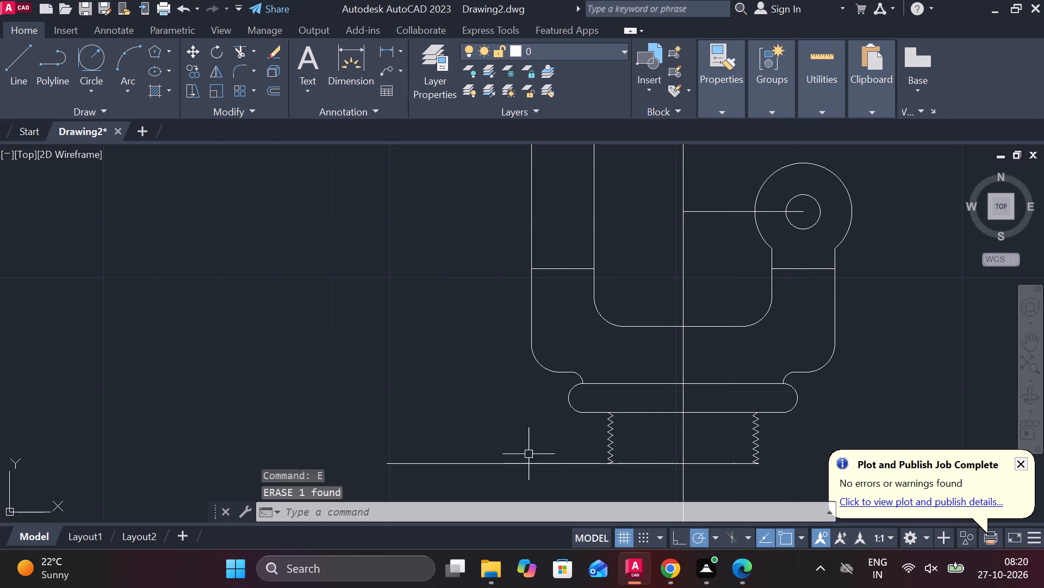
pyautogui.click(501, 463)
pyautogui.press('e')
pyautogui.press('space')
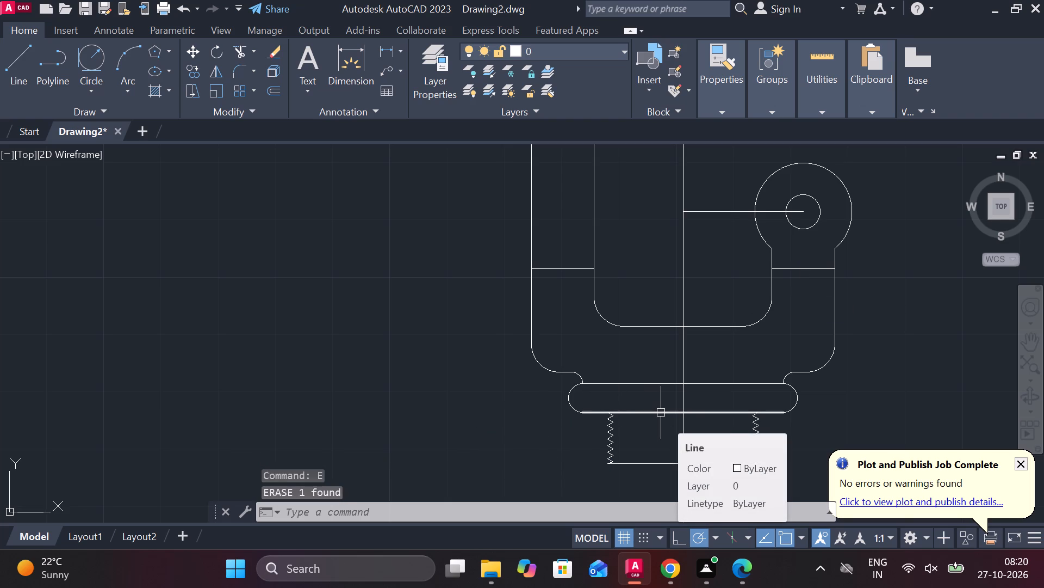
# Offset the top edge of the tall left arm 5 units downward.
pyautogui.moveTo(575, 259); pyautogui.dragTo(576, 370, button='middle')
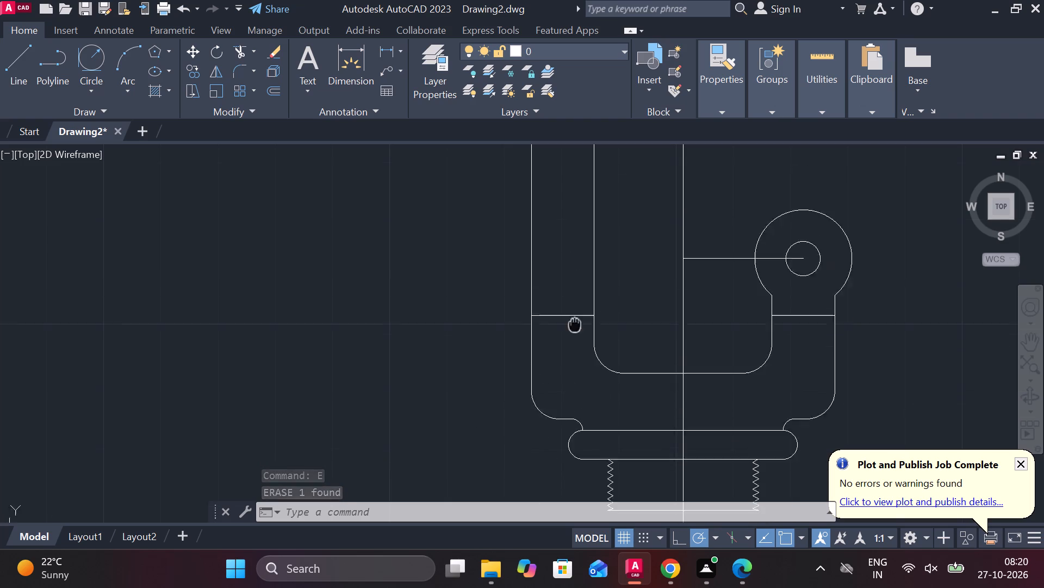
pyautogui.moveTo(576, 370); pyautogui.dragTo(577, 429, button='middle')
pyautogui.click(577, 200)
pyautogui.press('o')
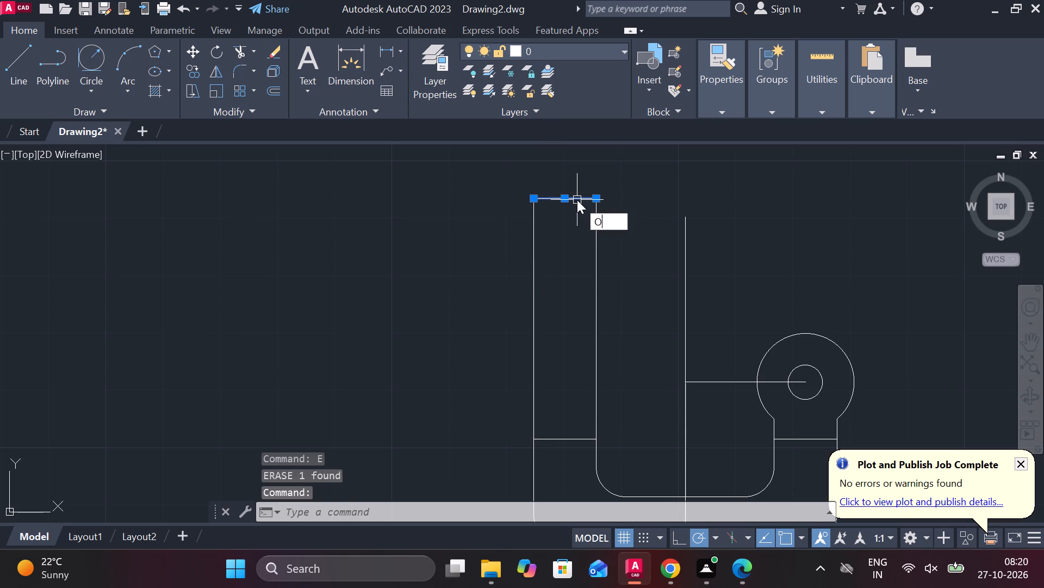
pyautogui.press('Return')
pyautogui.press('Return')
pyautogui.press('5')
pyautogui.press('Return')
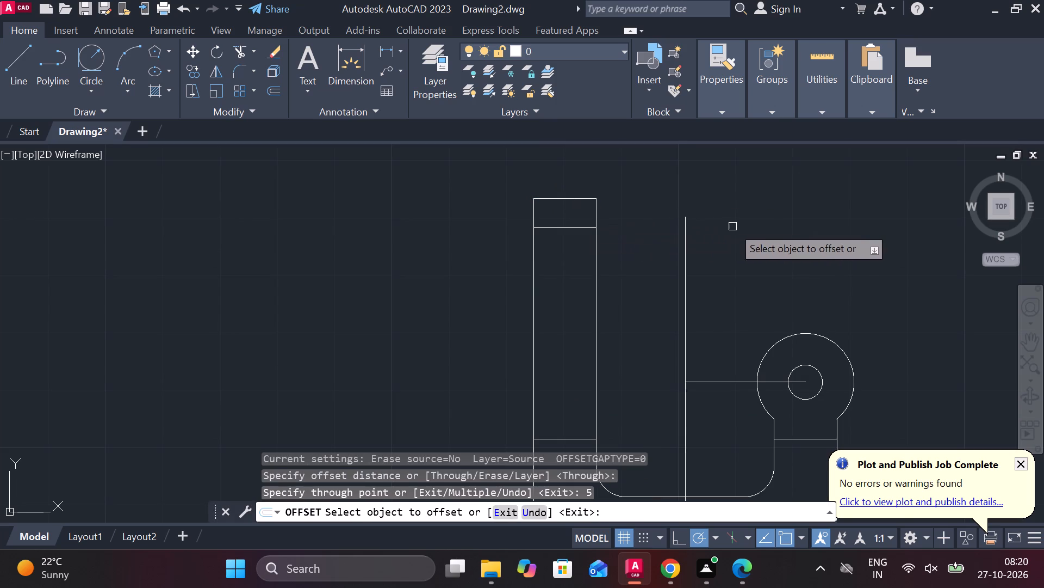
pyautogui.press('Escape')
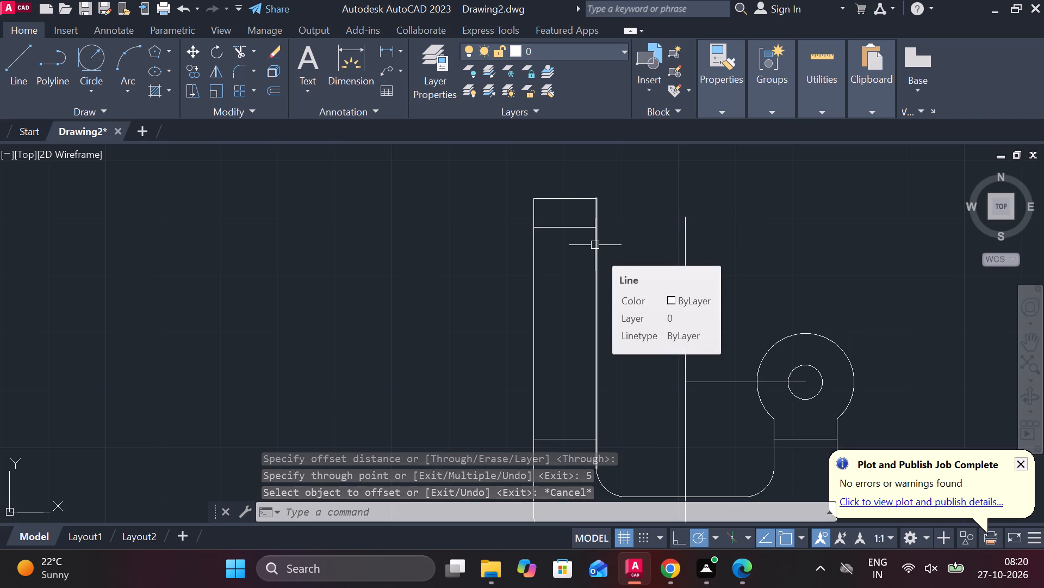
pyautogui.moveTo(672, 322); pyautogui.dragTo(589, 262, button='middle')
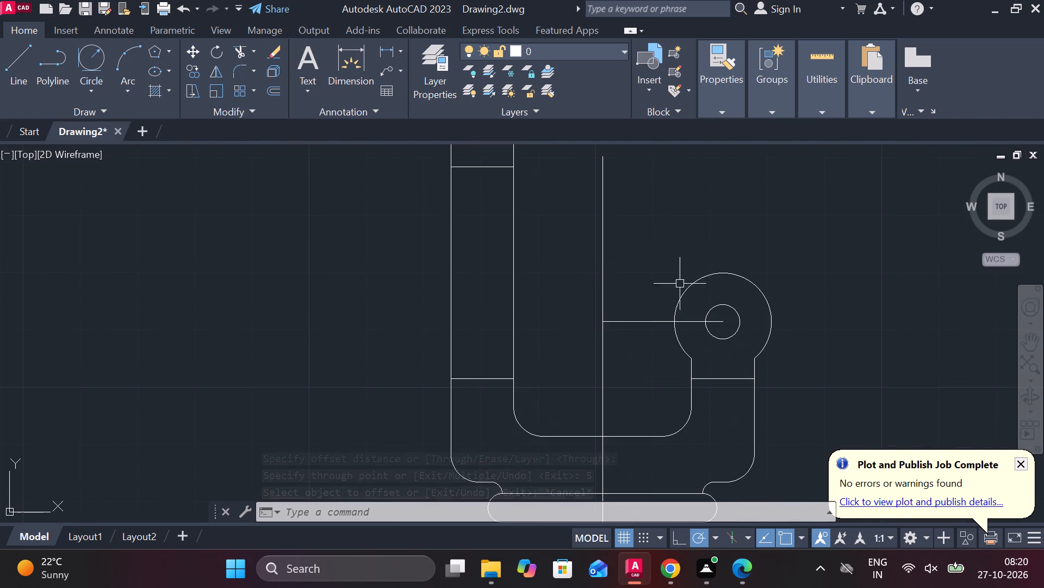
# Lengthen the horizontal line through the lug hole's center so it runs well past the outer lug circle.
pyautogui.click(699, 322)
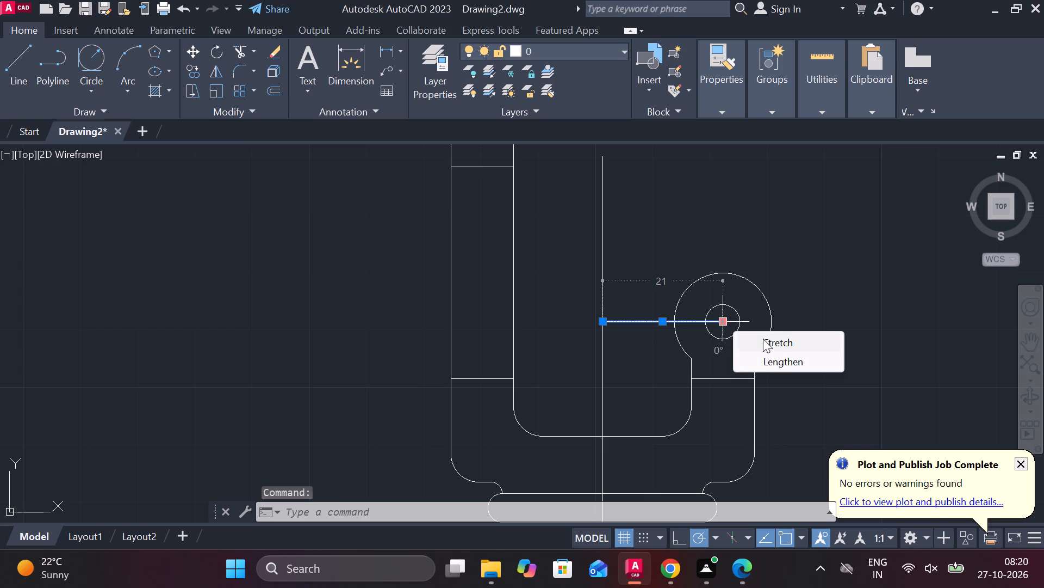
pyautogui.click(782, 357)
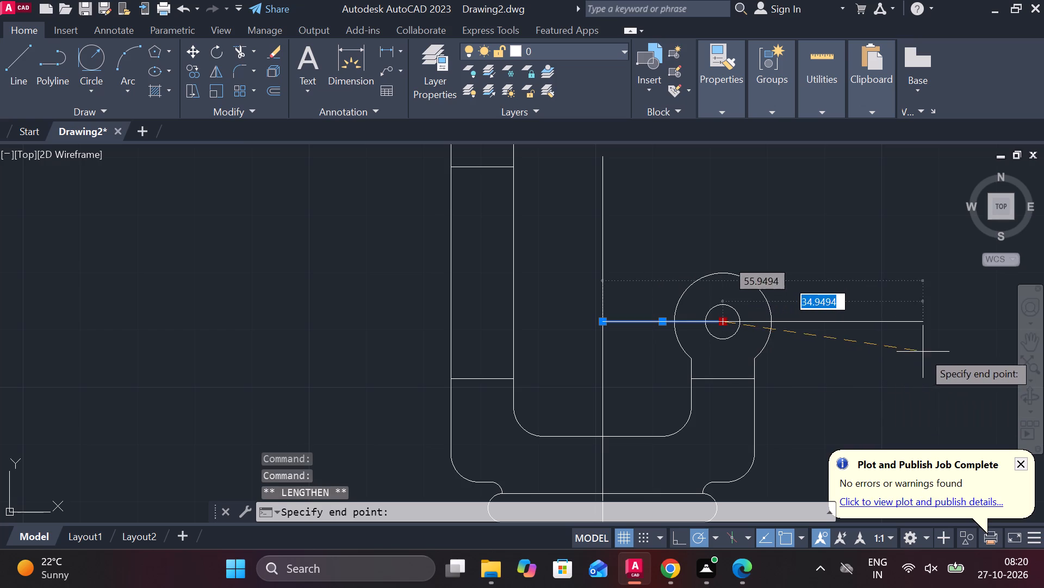
pyautogui.click(933, 352)
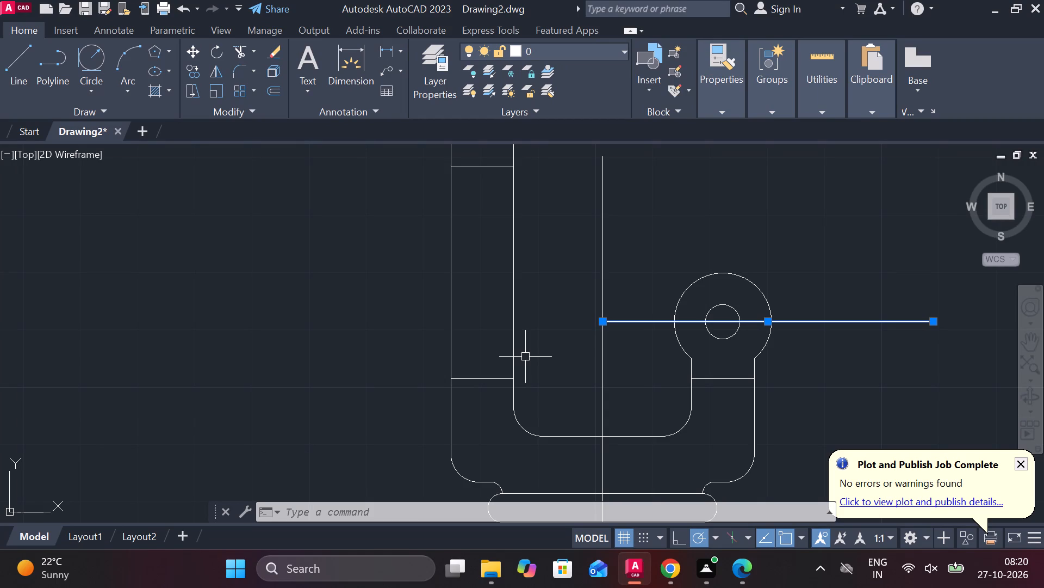
pyautogui.moveTo(557, 408); pyautogui.dragTo(547, 394, button='middle')
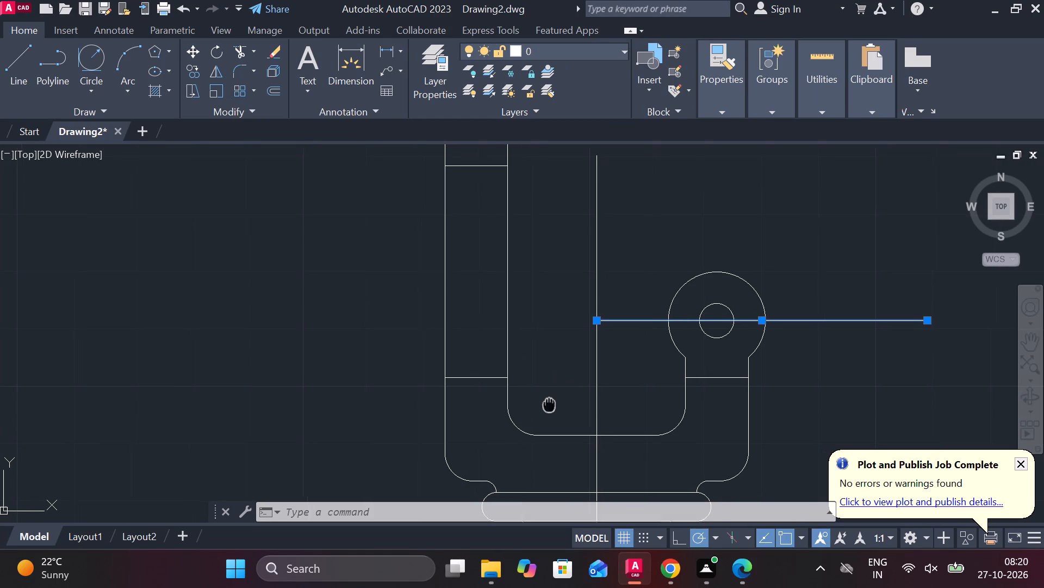
pyautogui.moveTo(547, 394); pyautogui.dragTo(537, 345, button='middle')
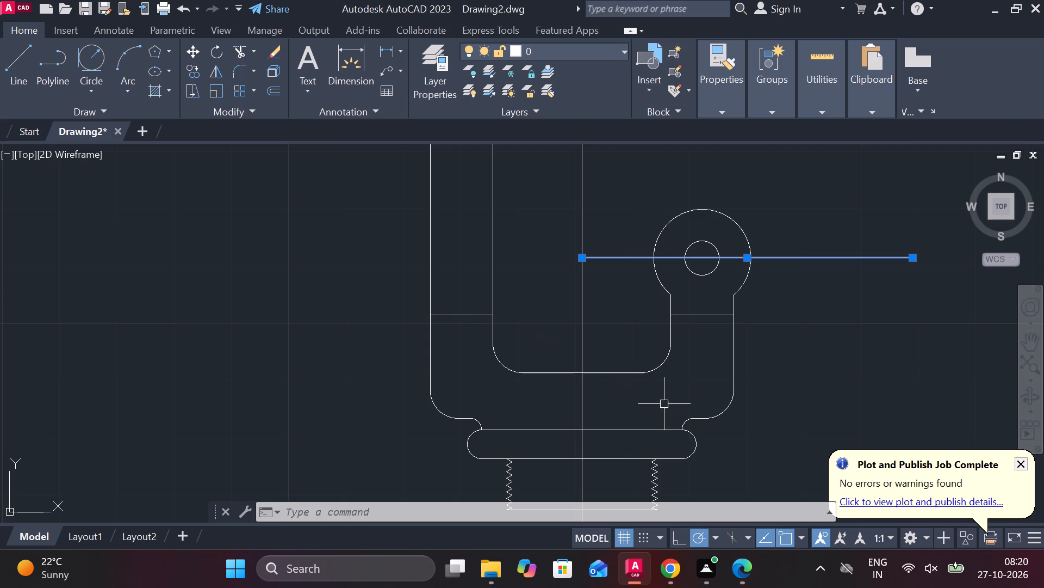
pyautogui.moveTo(662, 401); pyautogui.dragTo(679, 362, button='middle')
pyautogui.press('Escape')
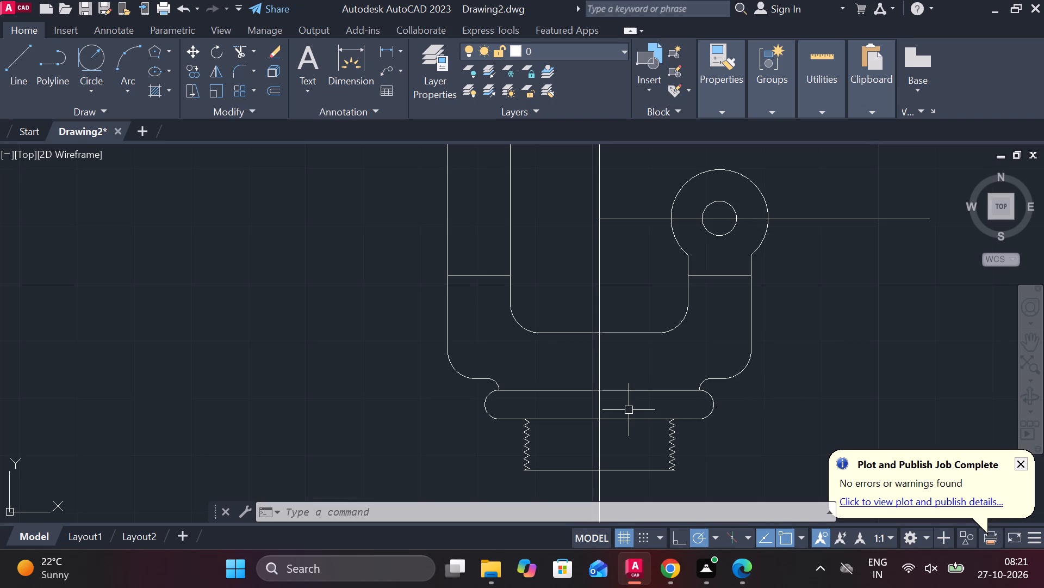
# Draw a 9-unit vertical line on the centerline from the flange's underside to the bottom edge of the threaded section.
pyautogui.moveTo(623, 416); pyautogui.dragTo(607, 353, button='middle')
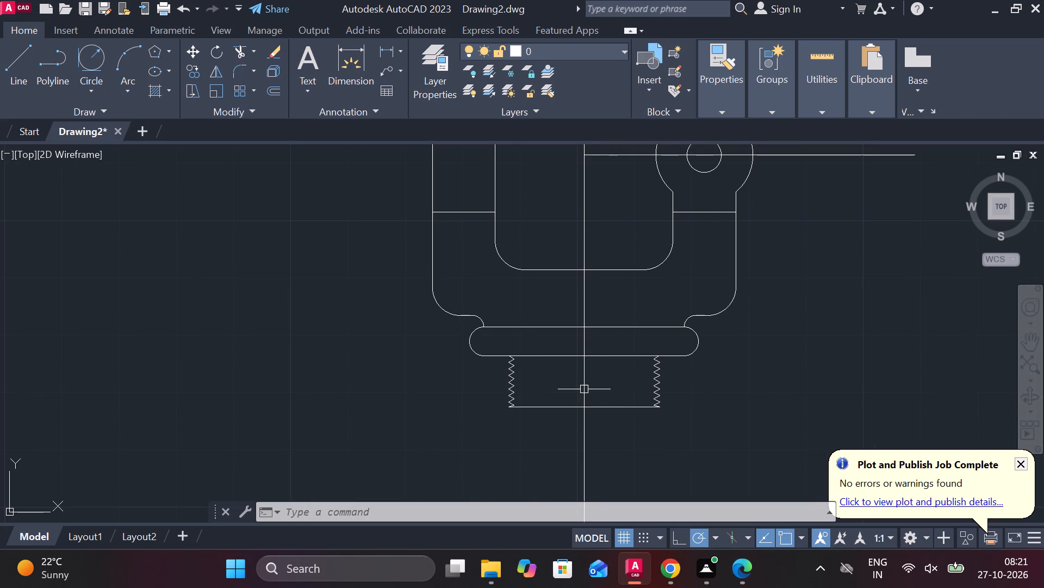
pyautogui.press('l')
pyautogui.press('Return')
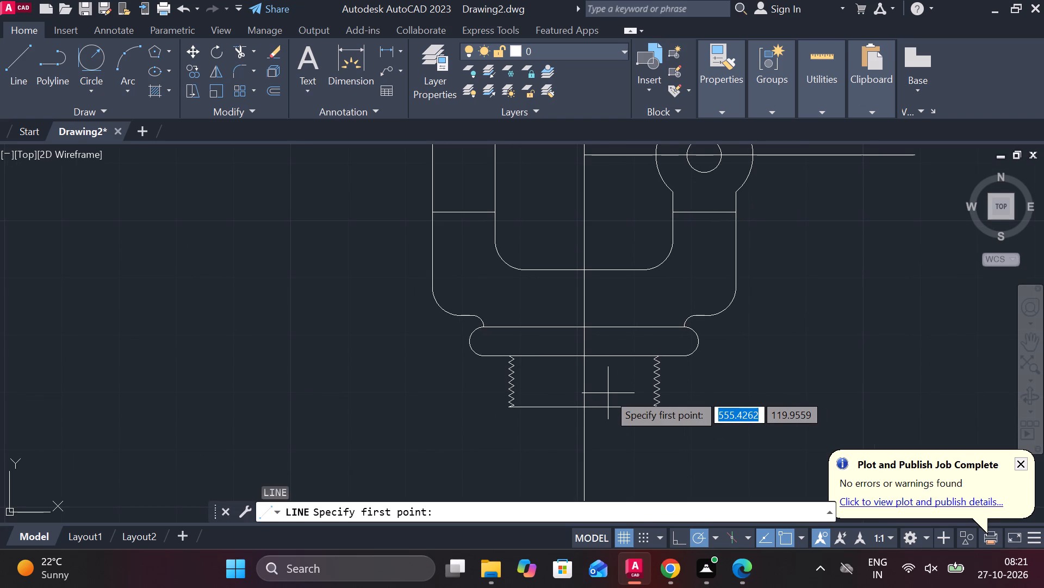
pyautogui.click(585, 360)
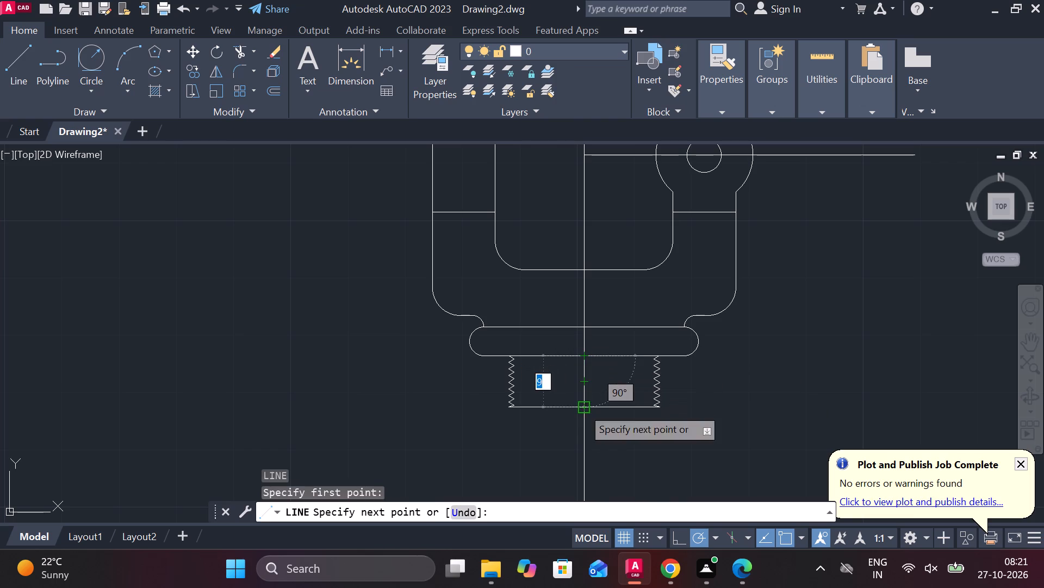
pyautogui.click(582, 407)
pyautogui.press('Escape')
# Offset the short vertical line in the threaded section 5.5 units to both sides for the bore edges.
pyautogui.click(587, 384)
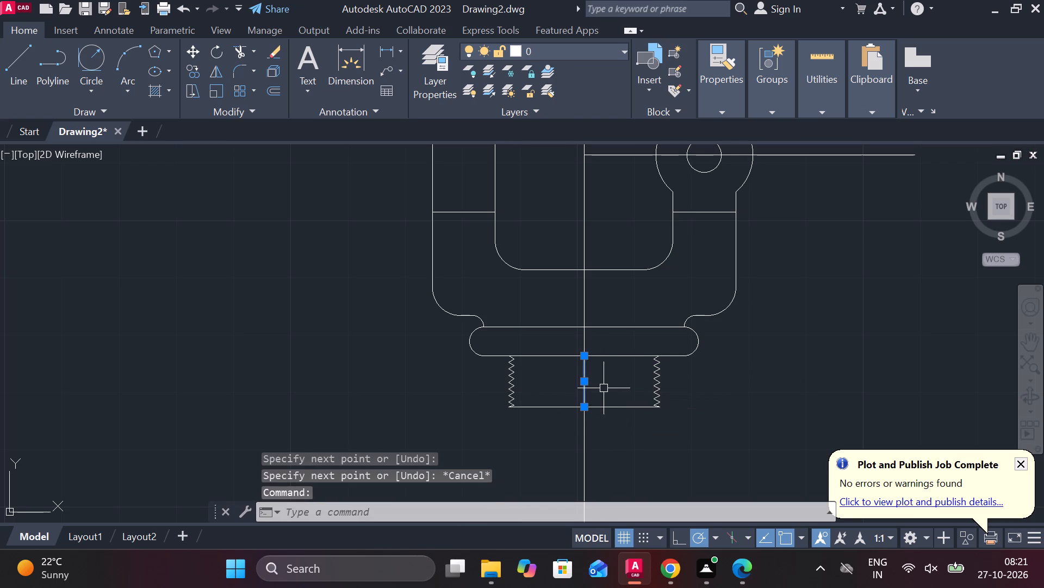
pyautogui.press('o')
pyautogui.press('Return')
pyautogui.press('Return')
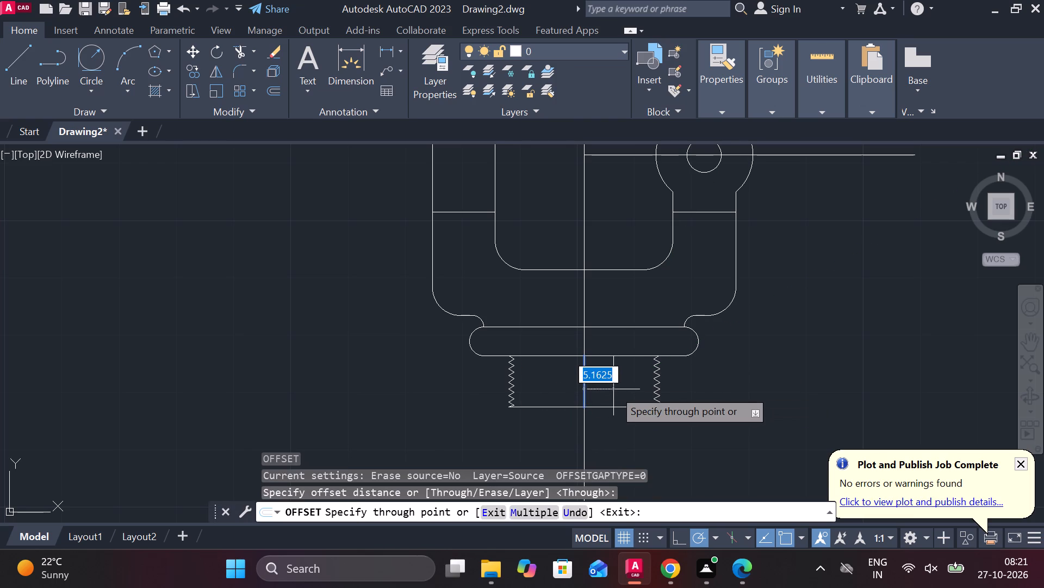
pyautogui.write('5.5')
pyautogui.press('Return')
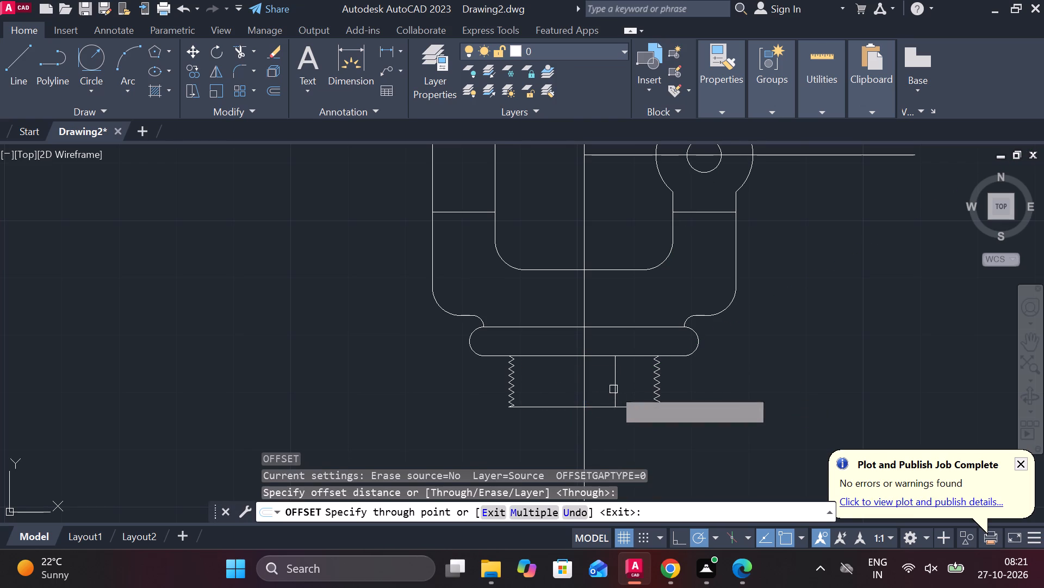
pyautogui.click(585, 388)
pyautogui.write('5.4')
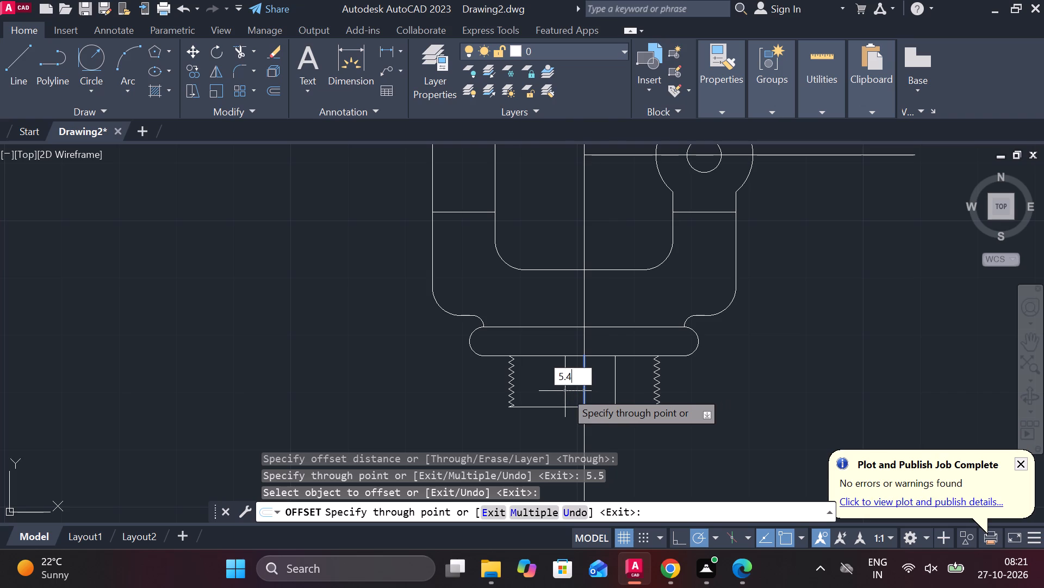
pyautogui.press('BackSpace')
pyautogui.press('5')
pyautogui.press('Return')
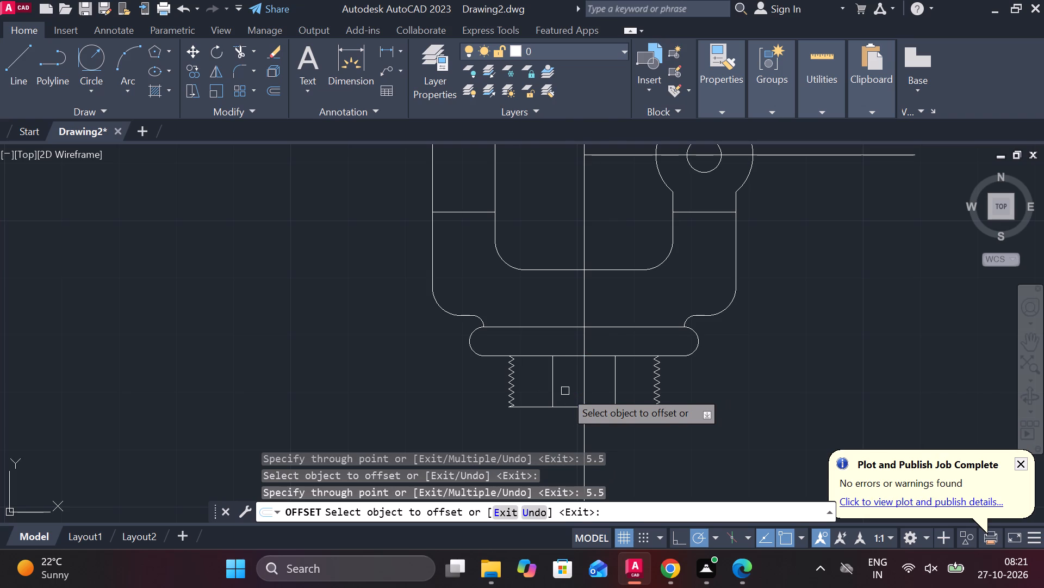
pyautogui.press('Escape')
# Erase the short vertical source line on the centerline within the threaded section.
pyautogui.click(585, 377)
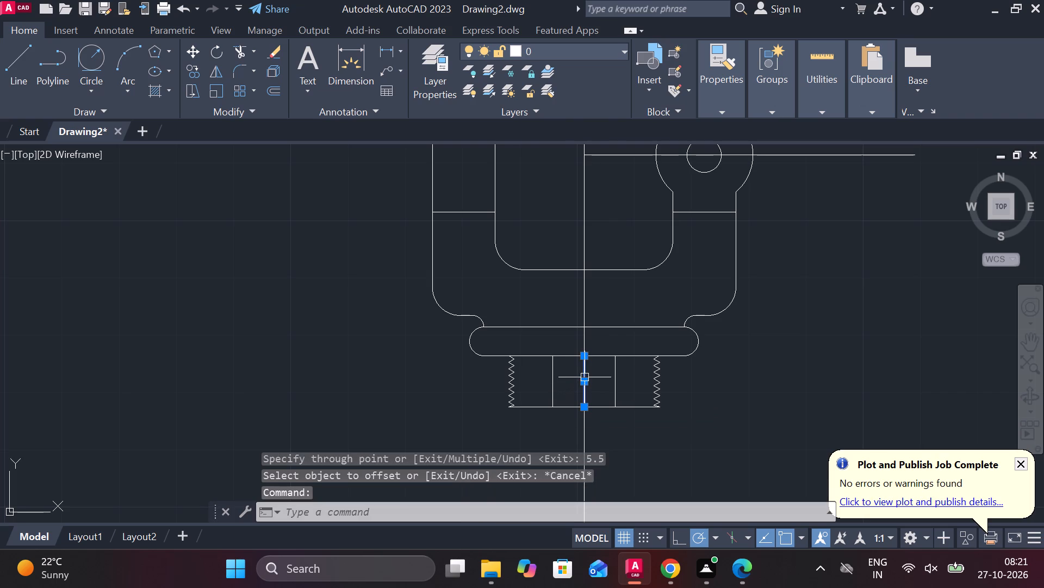
pyautogui.write('E')
pyautogui.press('space')
# Set the linetype of the long vertical centerline to CENTER.
pyautogui.click(585, 432)
pyautogui.scroll(-1, 585, 432)
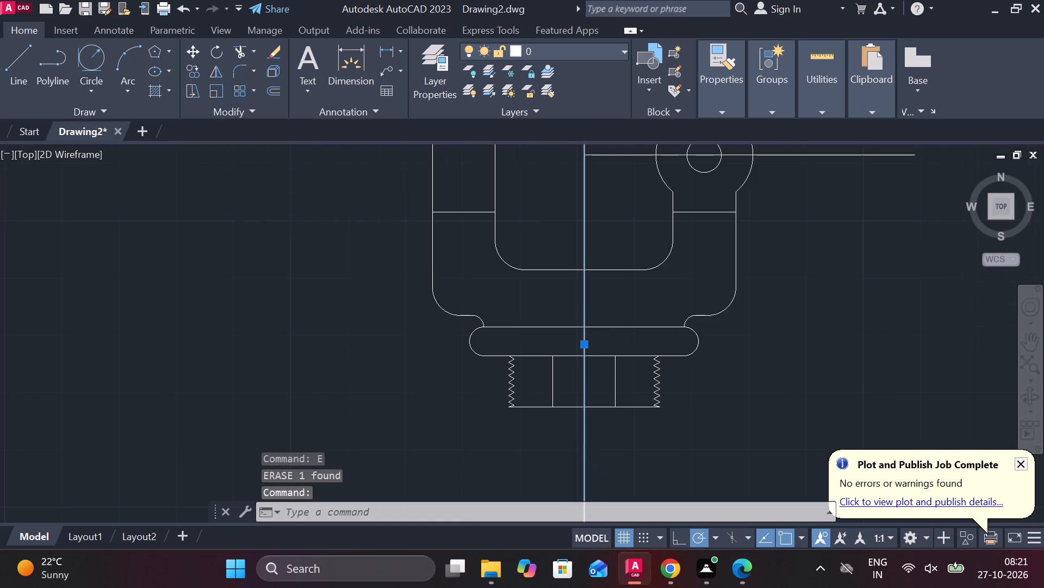
pyautogui.scroll(-1, 585, 432)
pyautogui.moveTo(643, 415); pyautogui.dragTo(655, 298, button='middle')
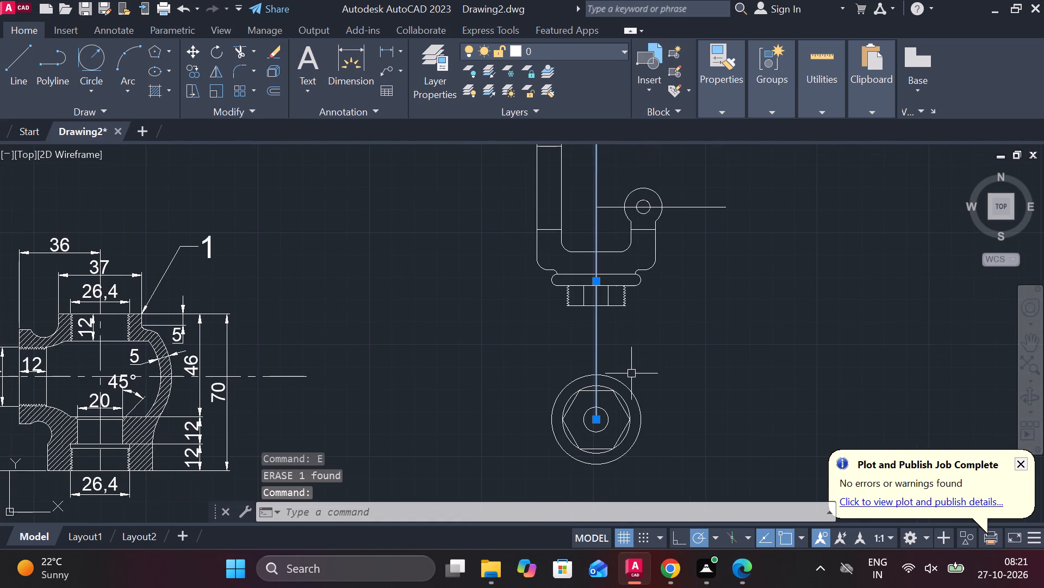
pyautogui.press('Escape')
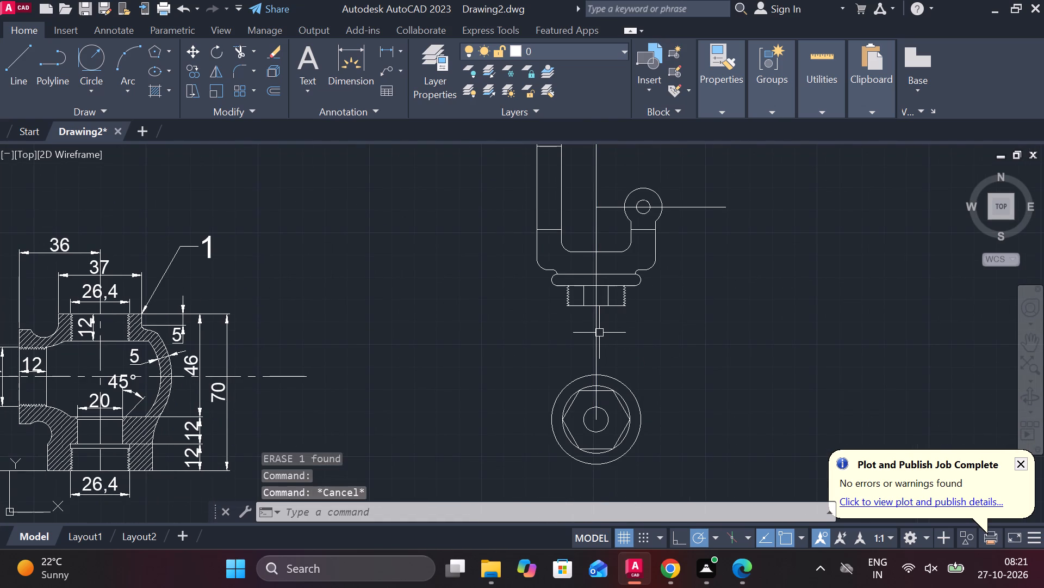
pyautogui.click(599, 333)
pyautogui.click(726, 115)
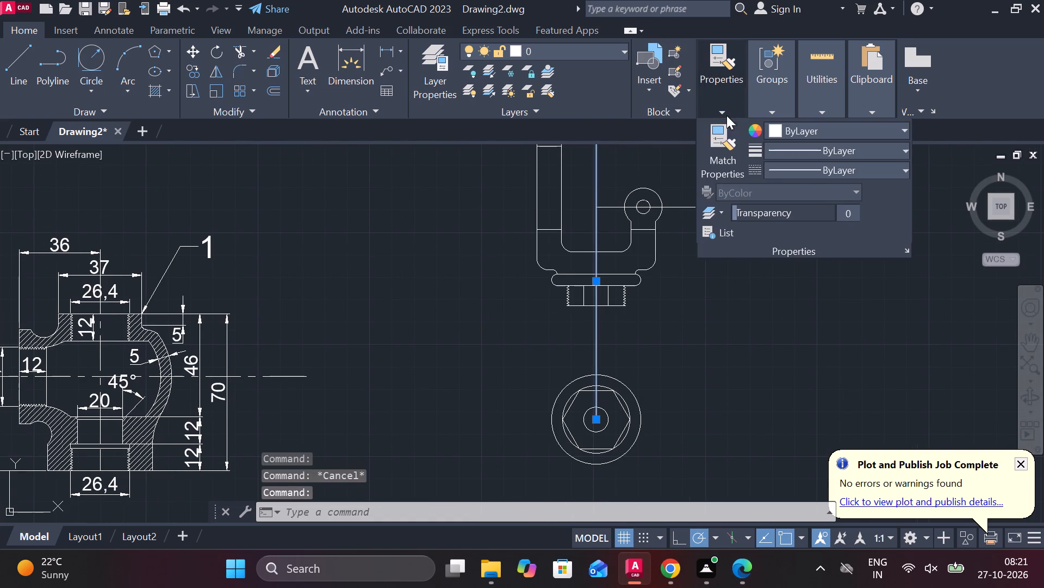
pyautogui.click(813, 173)
pyautogui.click(818, 225)
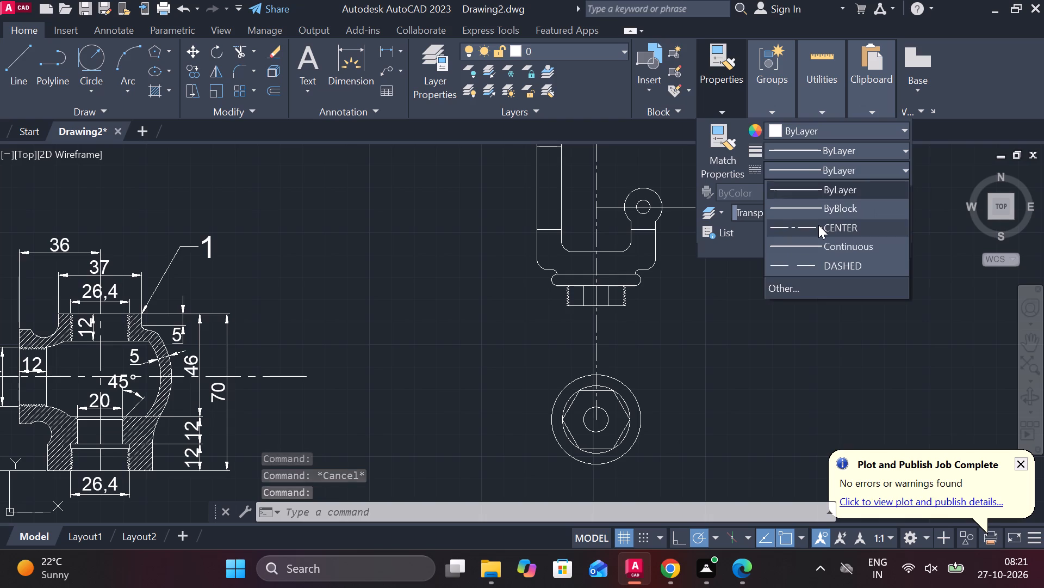
pyautogui.press('Escape')
# Lengthen the vertical centerline downward past the outer circle of the hexagon view.
pyautogui.moveTo(677, 372); pyautogui.dragTo(674, 304, button='middle')
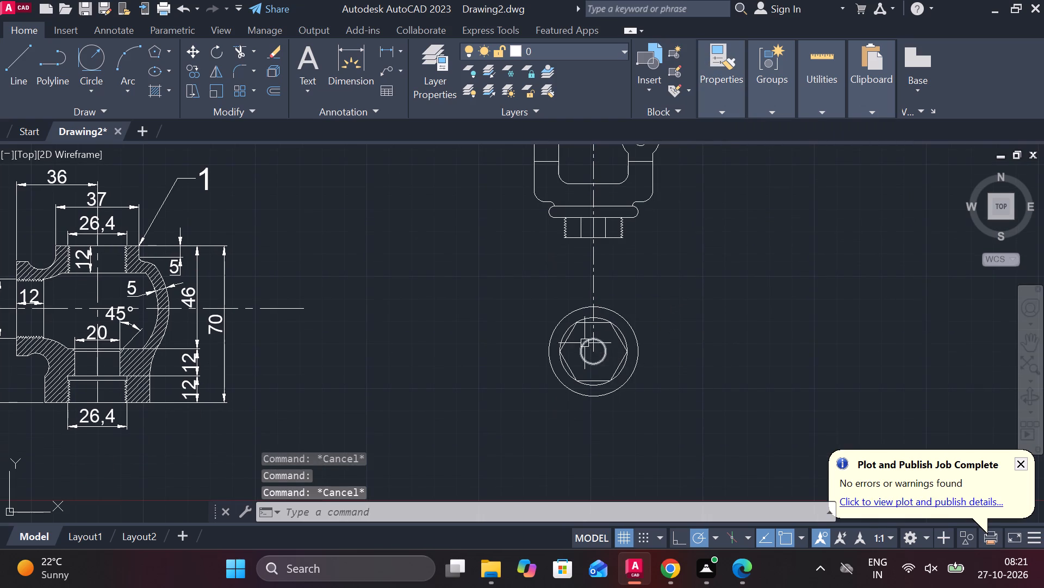
pyautogui.click(591, 333)
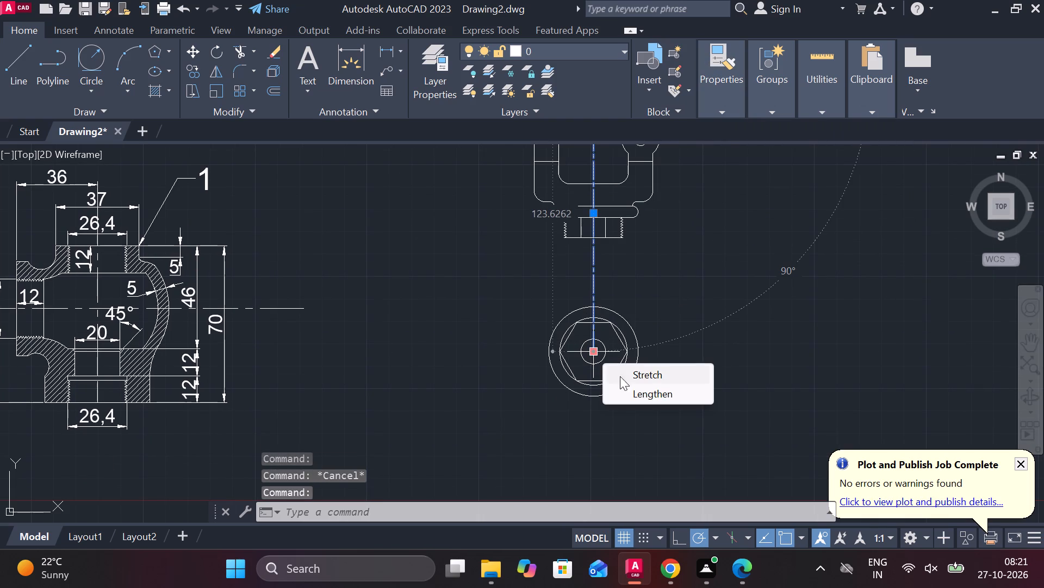
pyautogui.click(635, 390)
pyautogui.click(623, 452)
pyautogui.press('Escape')
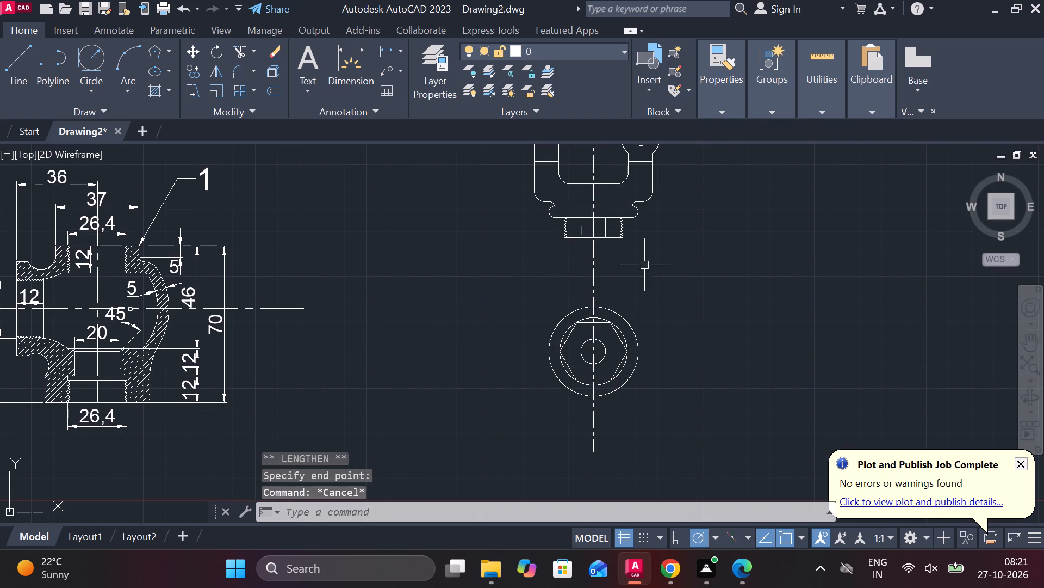
# Extend both bore edge lines upward through the flange to the inner bottom edge of the U-shaped body.
pyautogui.moveTo(642, 266); pyautogui.dragTo(648, 372, button='middle')
pyautogui.scroll(2, 642, 352)
pyautogui.moveTo(604, 359); pyautogui.dragTo(614, 394, button='middle')
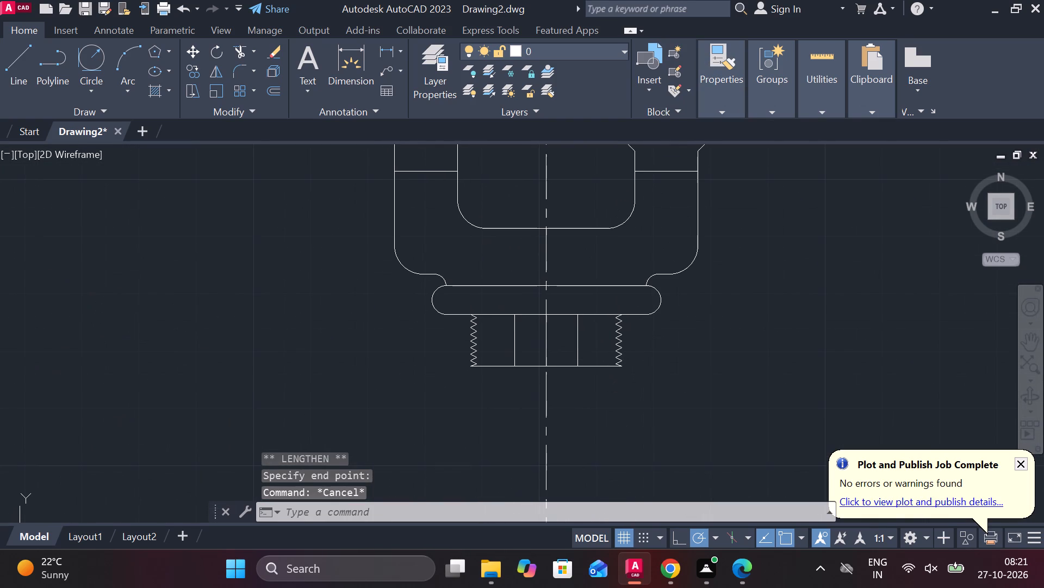
pyautogui.write('EX')
pyautogui.press('space')
pyautogui.click(575, 334)
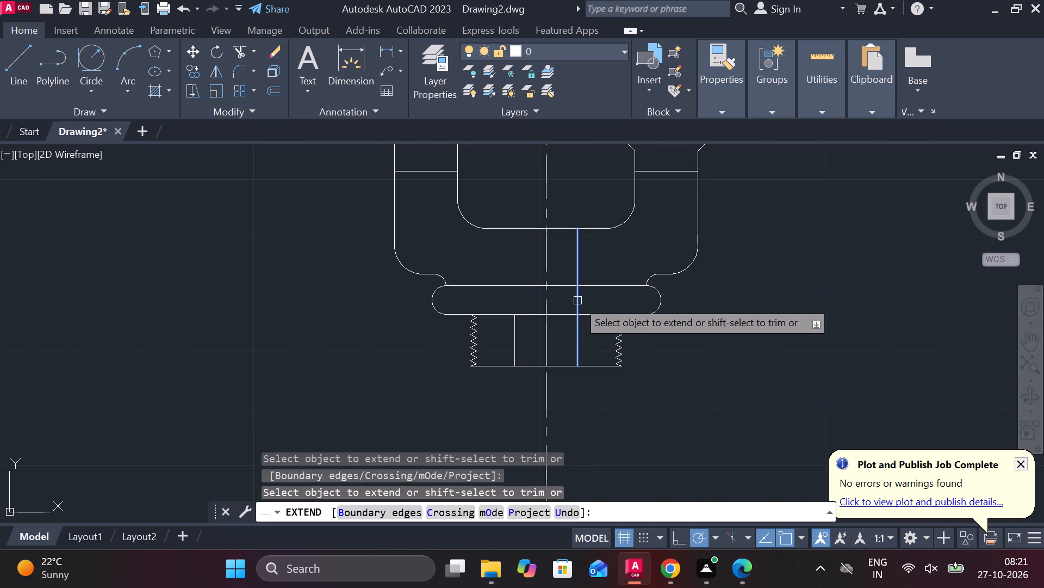
pyautogui.doubleClick(577, 301)
pyautogui.click(514, 340)
pyautogui.click(511, 303)
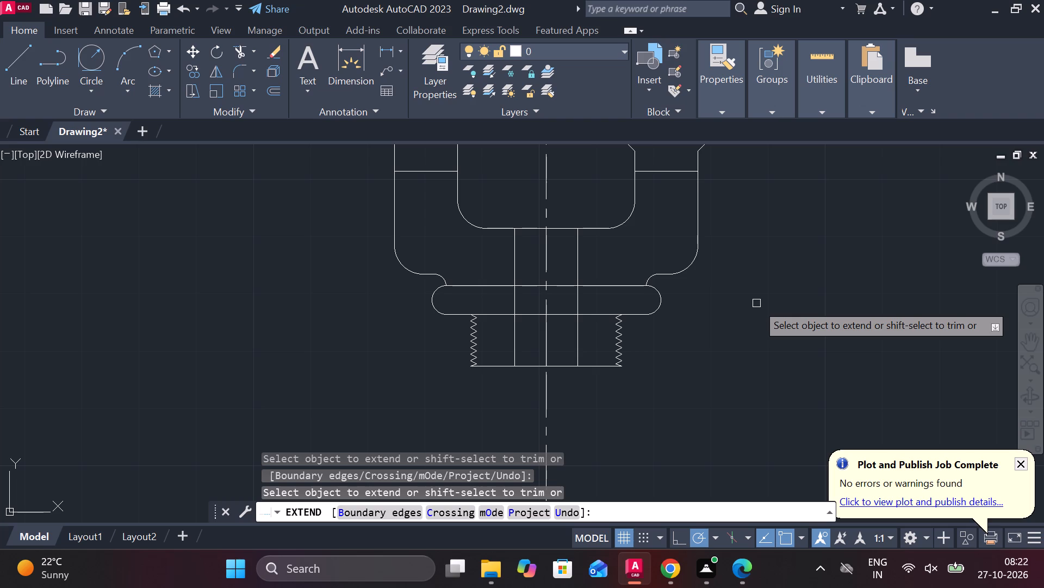
pyautogui.scroll(-1, 623, 350)
pyautogui.moveTo(623, 377); pyautogui.dragTo(620, 258, button='middle')
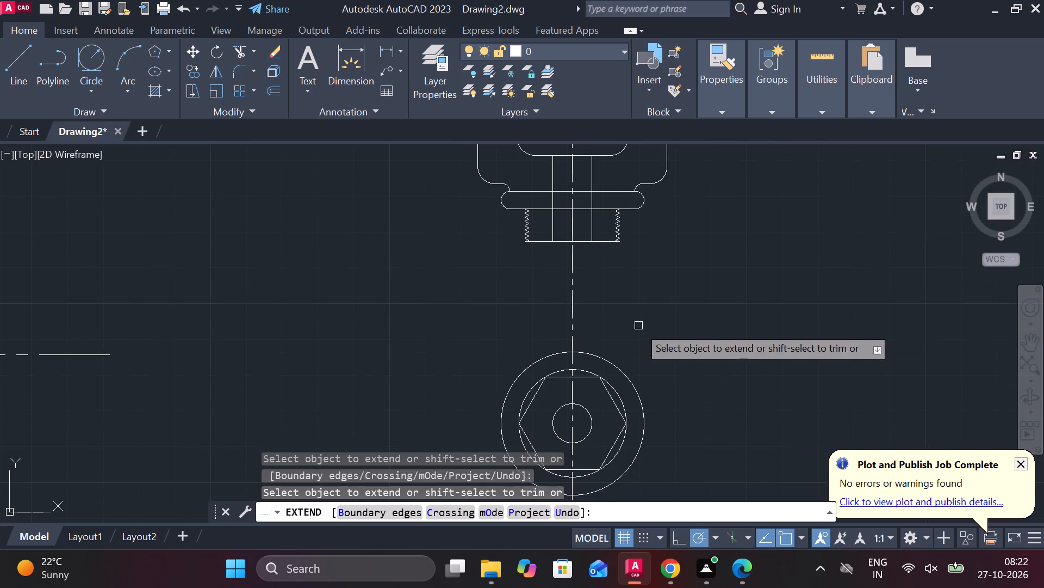
pyautogui.press('Escape')
# Draw a vertical projection line about 62 units long from the hexagon's upper-right corner to the U-shaped body's inner bottom edge.
pyautogui.press('l')
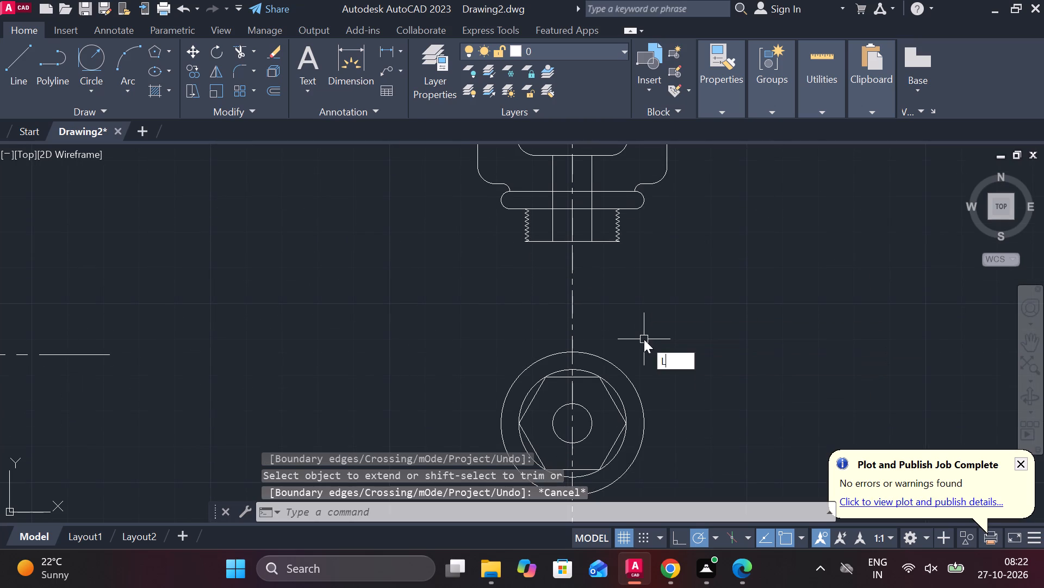
pyautogui.press('Return')
pyautogui.click(604, 375)
pyautogui.moveTo(606, 271); pyautogui.dragTo(636, 430, button='middle')
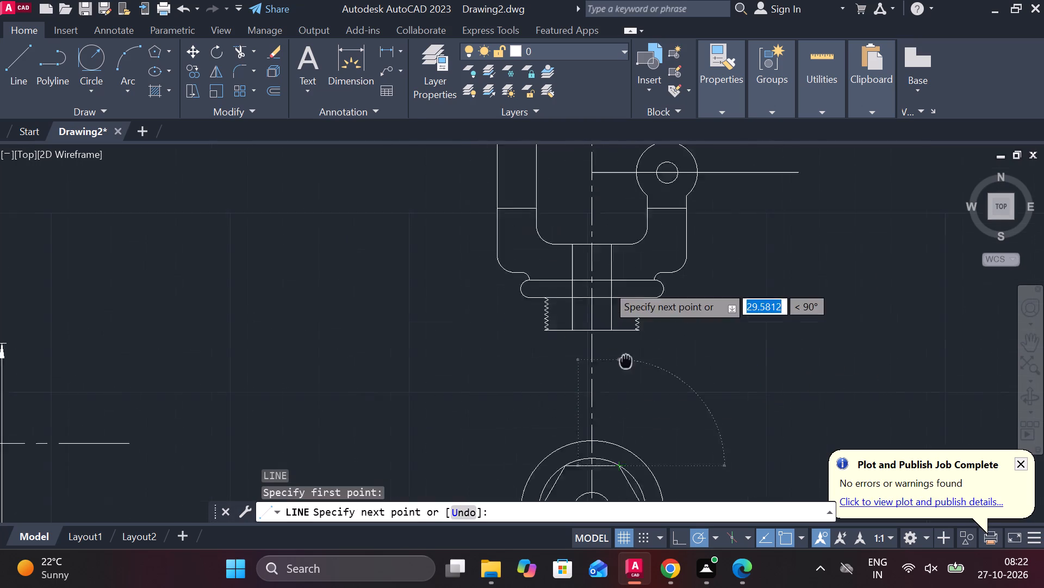
pyautogui.moveTo(636, 430); pyautogui.dragTo(641, 454, button='middle')
pyautogui.scroll(1, 636, 336)
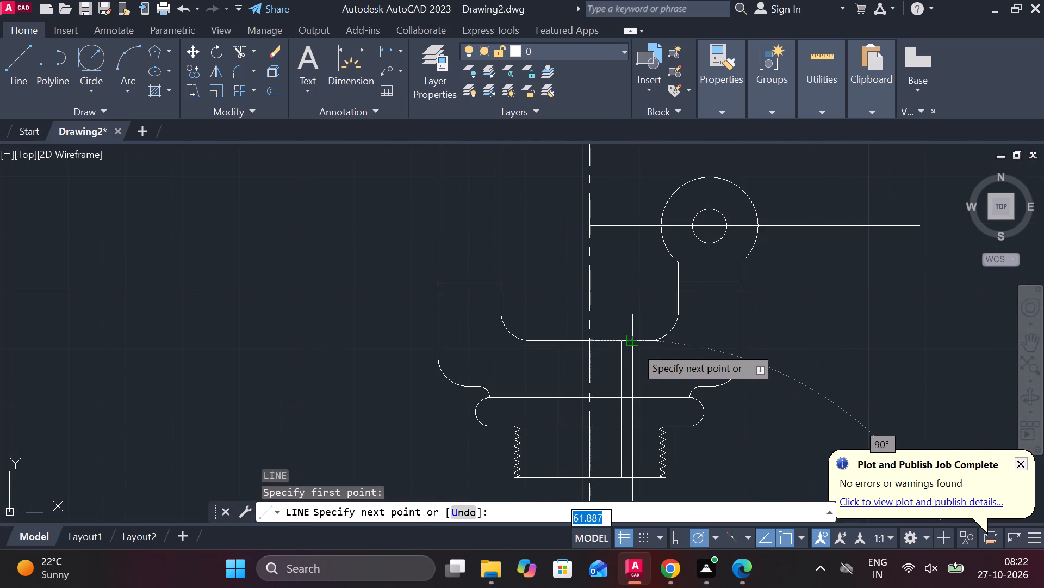
pyautogui.click(635, 346)
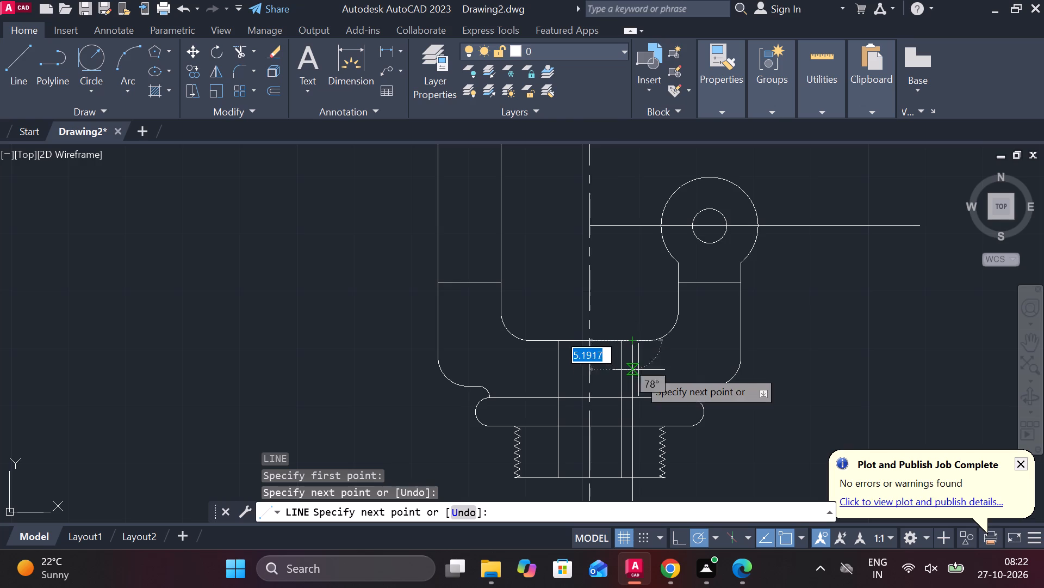
pyautogui.scroll(-1, 632, 370)
pyautogui.press('Escape')
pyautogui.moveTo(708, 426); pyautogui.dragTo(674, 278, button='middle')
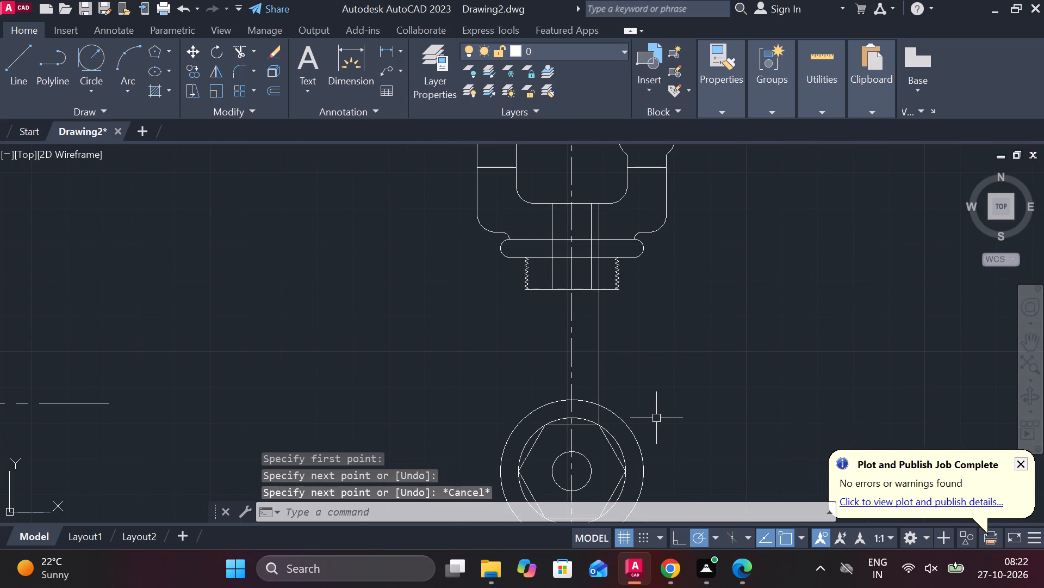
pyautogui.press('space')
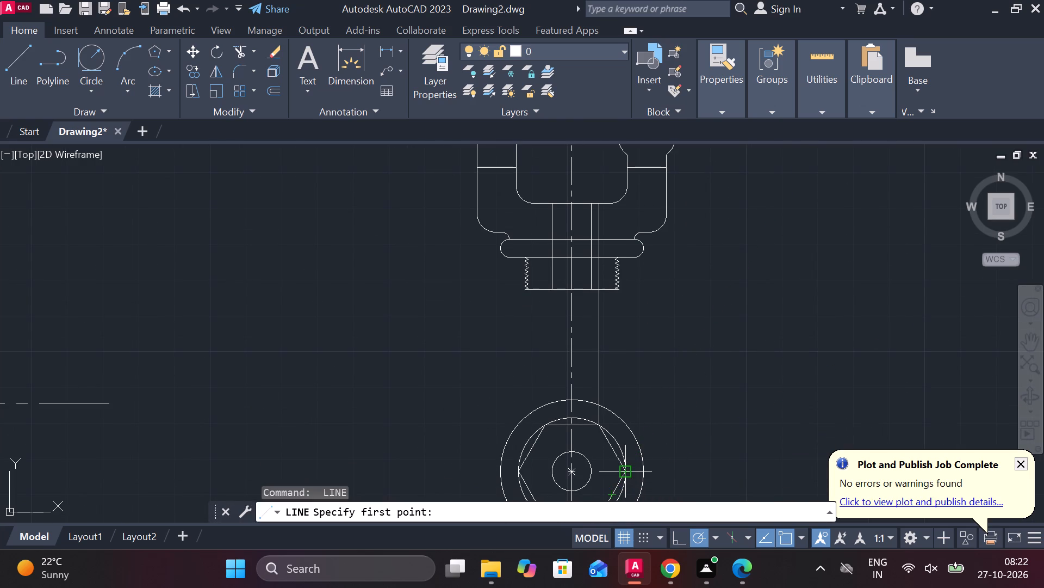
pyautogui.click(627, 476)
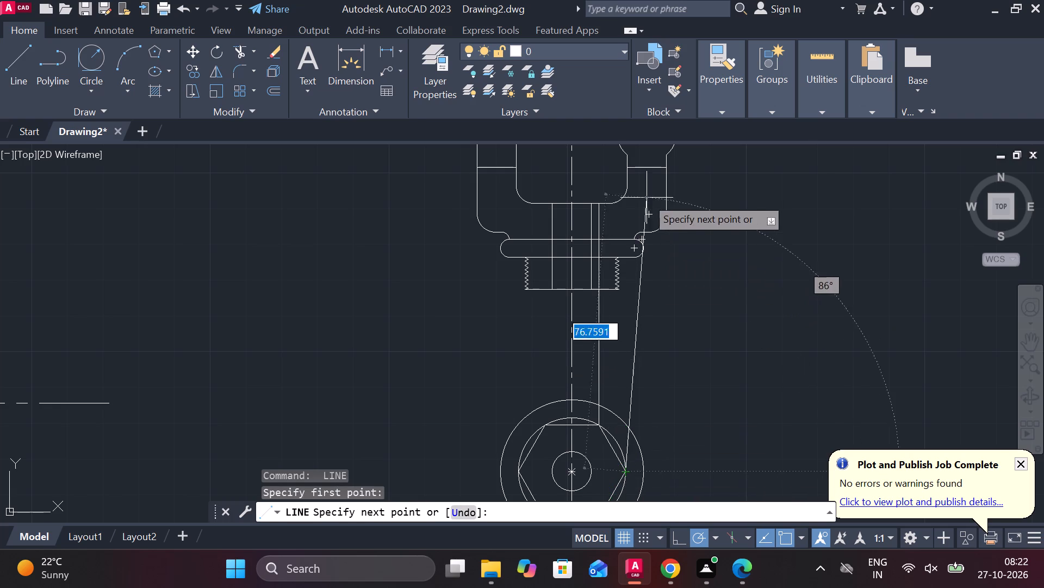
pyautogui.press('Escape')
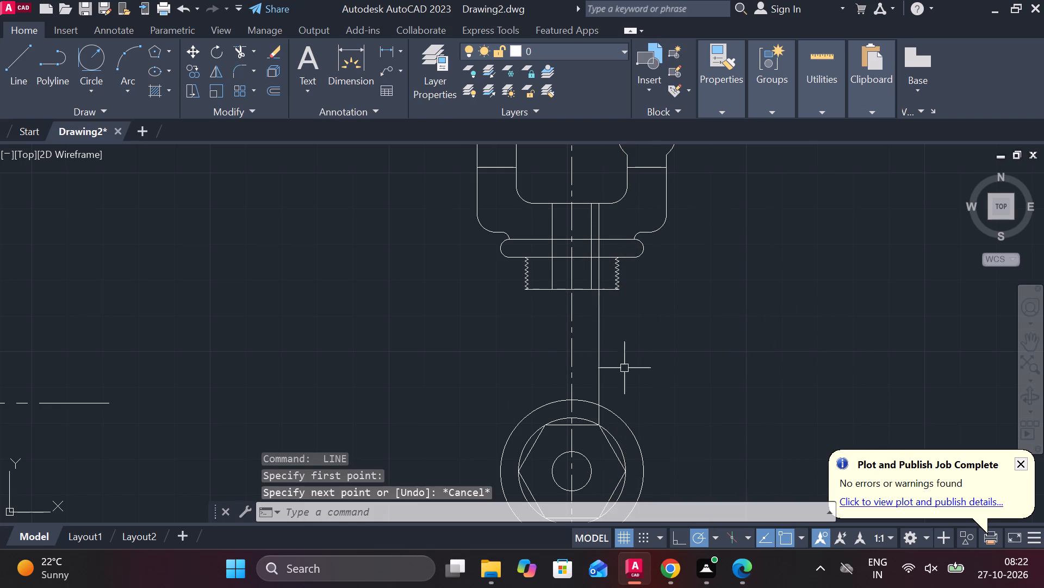
# Erase the vertical projection line running from the hexagon's upper-right corner to the U-shaped body.
pyautogui.click(600, 359)
pyautogui.press('e')
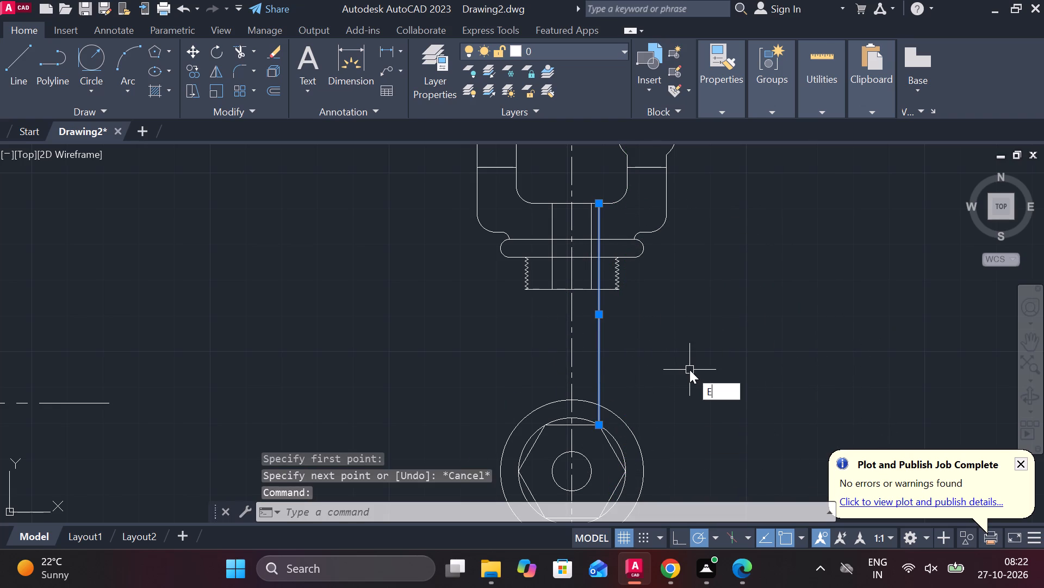
pyautogui.press('space')
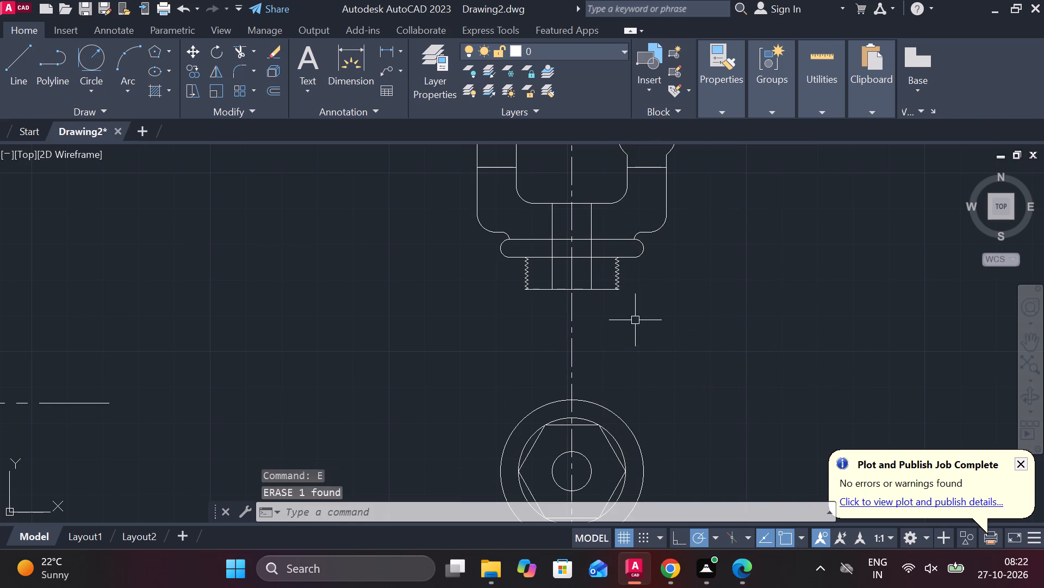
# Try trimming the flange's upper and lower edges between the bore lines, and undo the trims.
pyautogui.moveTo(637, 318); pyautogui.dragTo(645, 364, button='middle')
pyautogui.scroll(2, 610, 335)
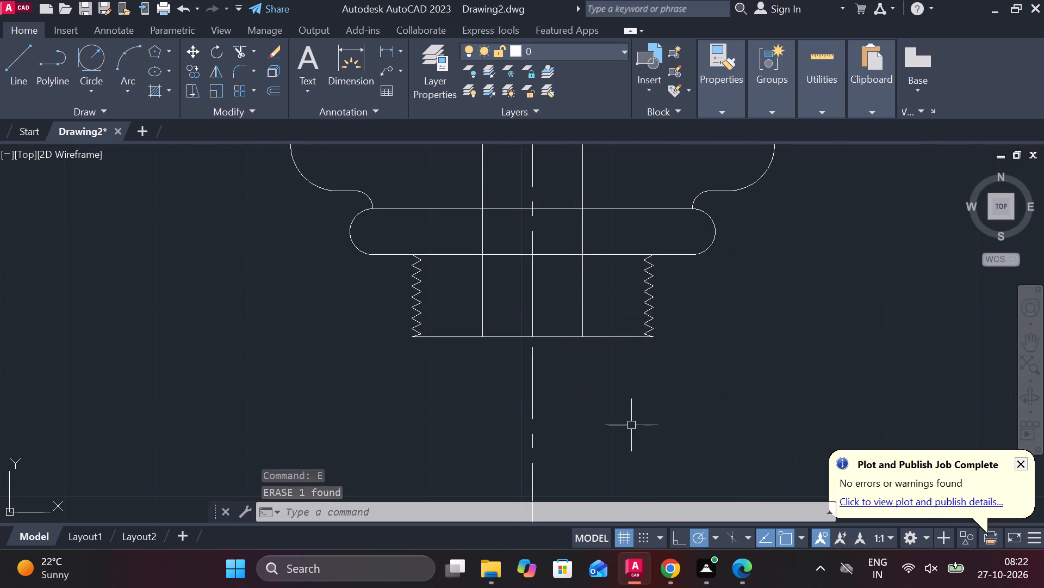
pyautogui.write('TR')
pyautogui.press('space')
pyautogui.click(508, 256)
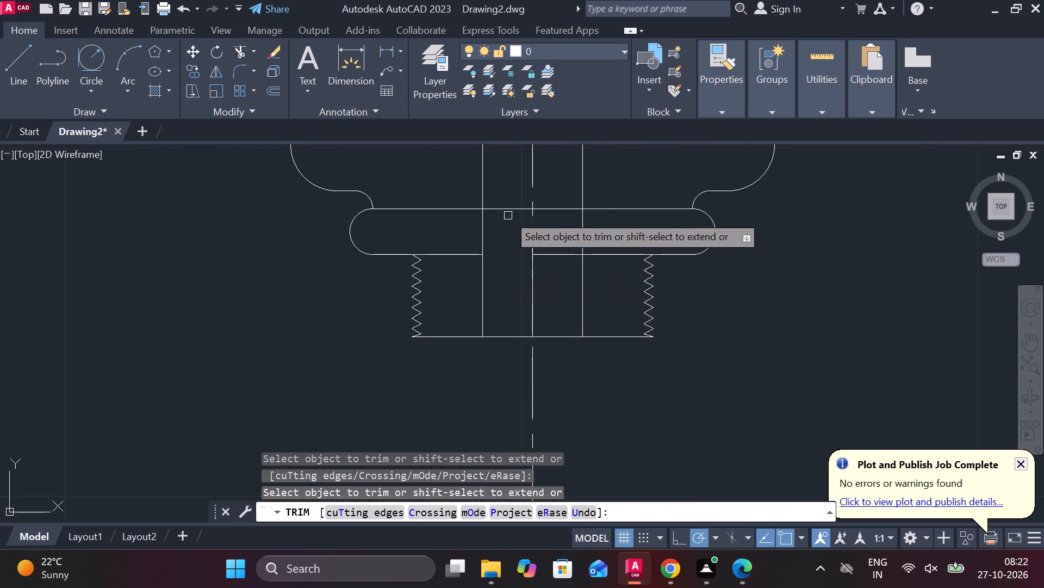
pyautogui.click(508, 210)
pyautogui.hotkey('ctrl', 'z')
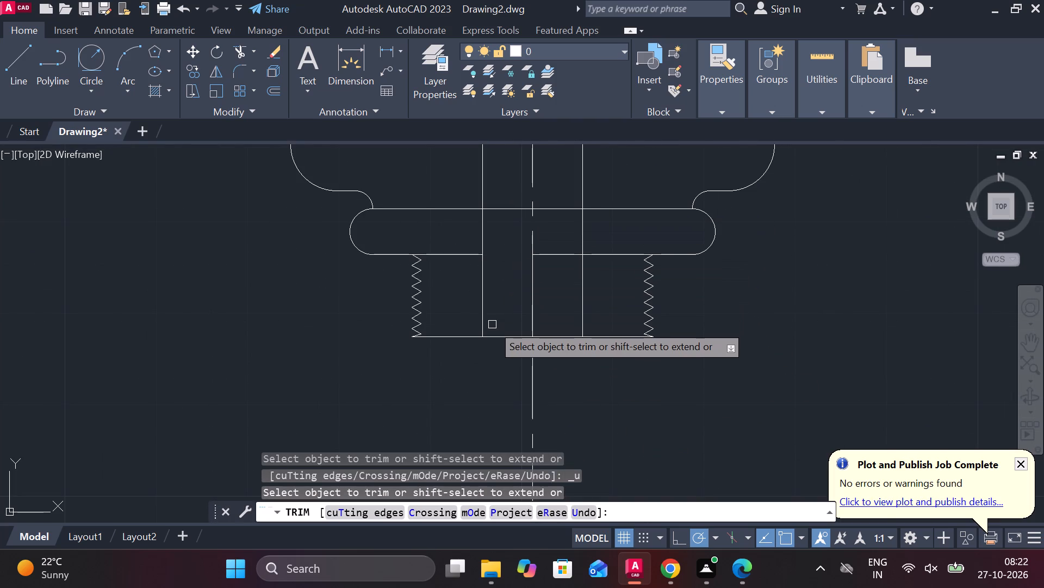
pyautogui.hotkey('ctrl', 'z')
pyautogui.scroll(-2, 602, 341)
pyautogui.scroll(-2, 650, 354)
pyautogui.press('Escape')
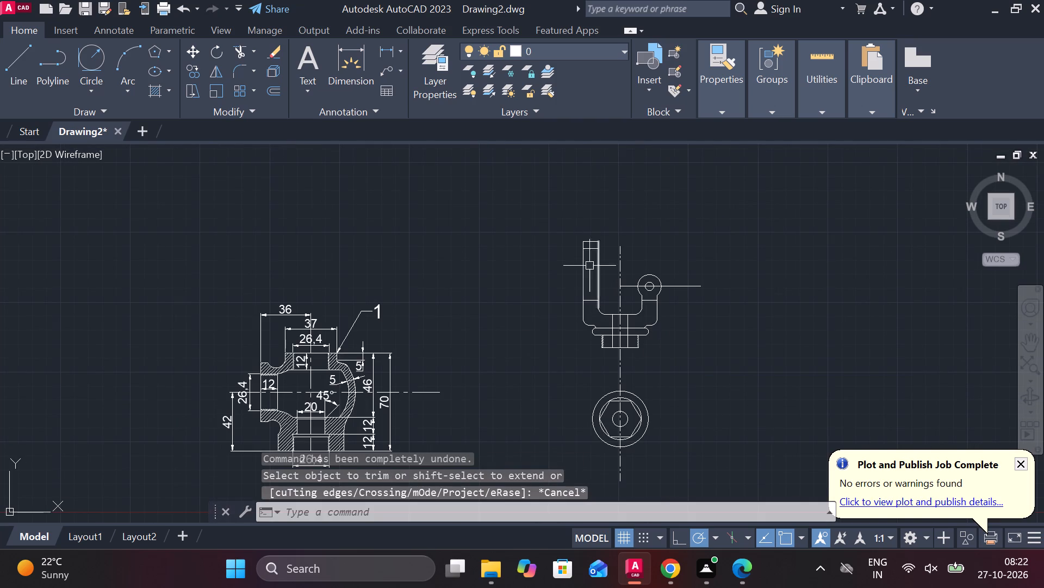
# Copy the complete U-shaped body view with its flange and thread to the empty area above and left of the sectioned valve body.
pyautogui.moveTo(549, 216); pyautogui.dragTo(582, 236)
pyautogui.click(694, 353)
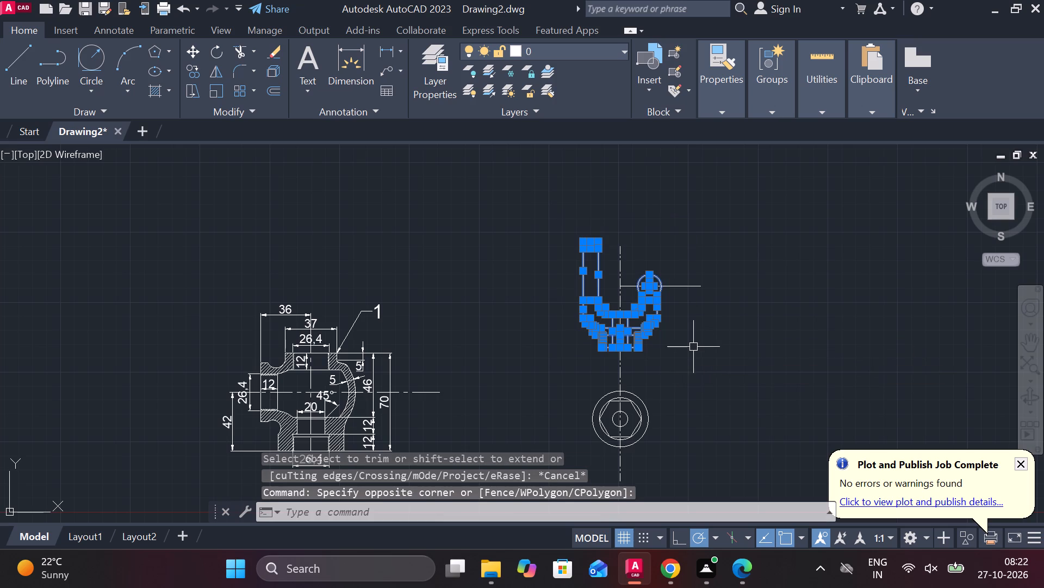
pyautogui.press('c')
pyautogui.press('o')
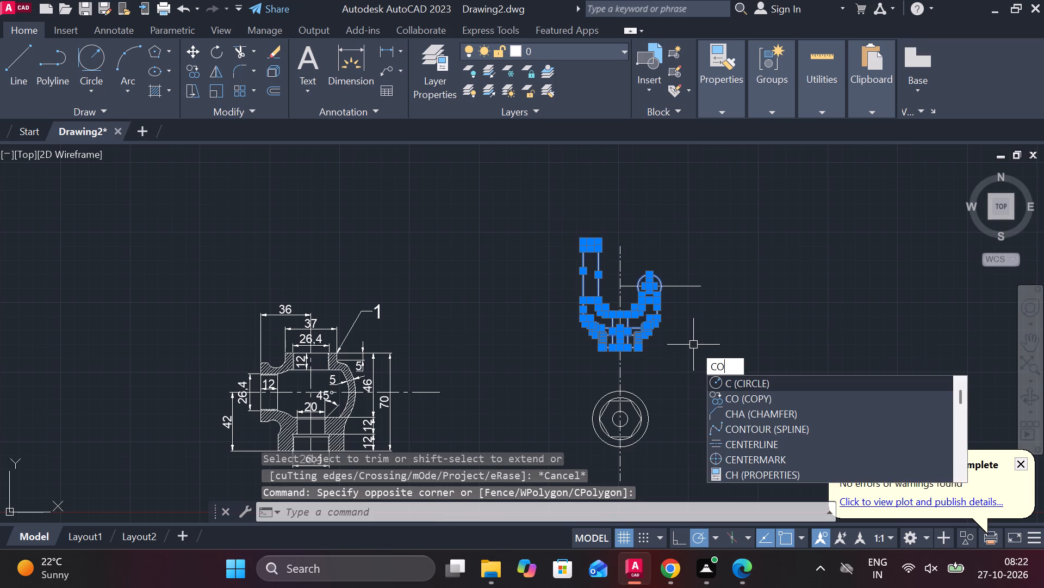
pyautogui.press('Return')
pyautogui.click(693, 345)
pyautogui.scroll(-2, 754, 311)
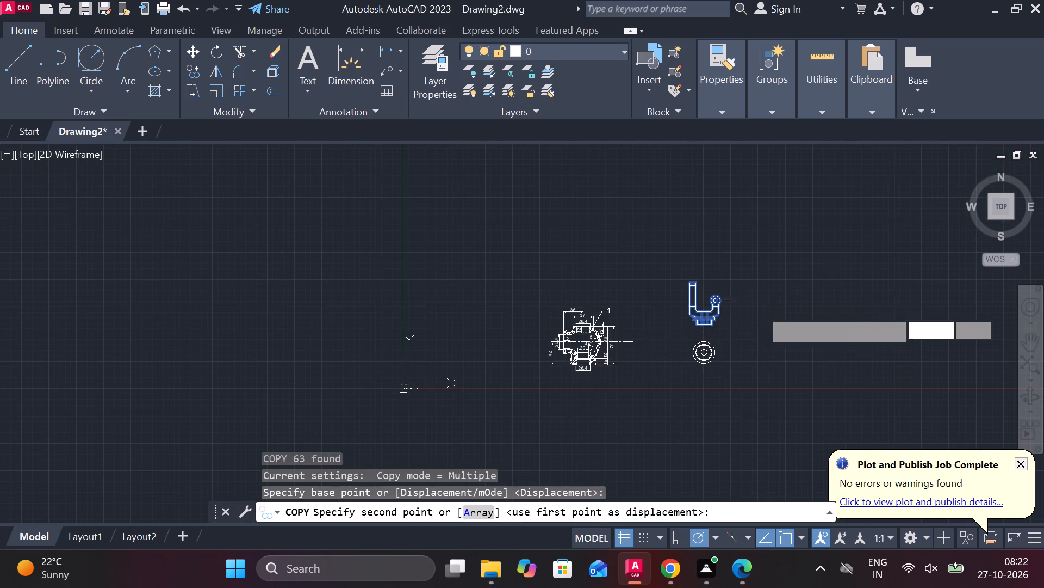
pyautogui.click(411, 278)
pyautogui.scroll(2, 609, 250)
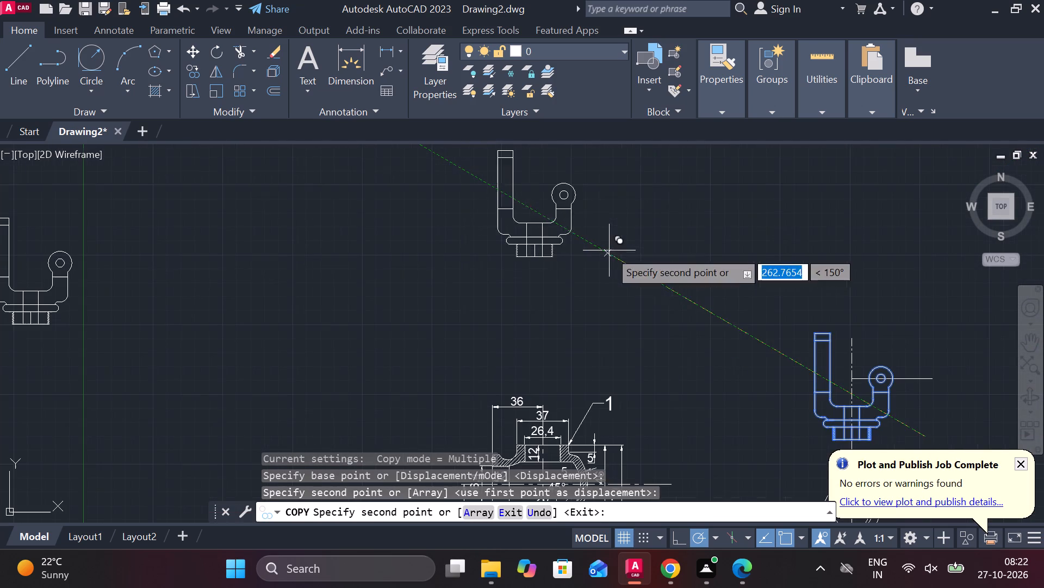
pyautogui.press('Escape')
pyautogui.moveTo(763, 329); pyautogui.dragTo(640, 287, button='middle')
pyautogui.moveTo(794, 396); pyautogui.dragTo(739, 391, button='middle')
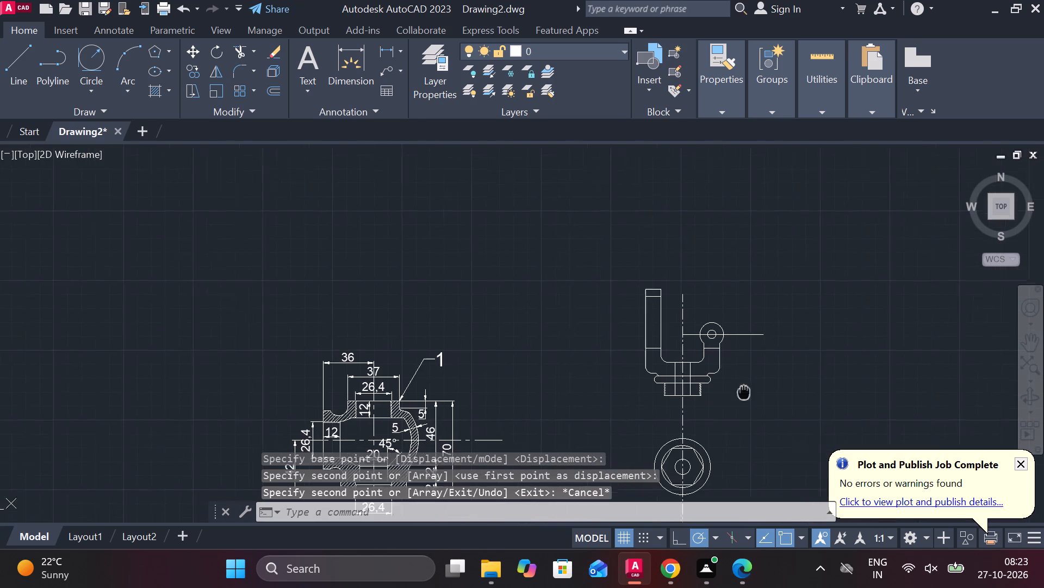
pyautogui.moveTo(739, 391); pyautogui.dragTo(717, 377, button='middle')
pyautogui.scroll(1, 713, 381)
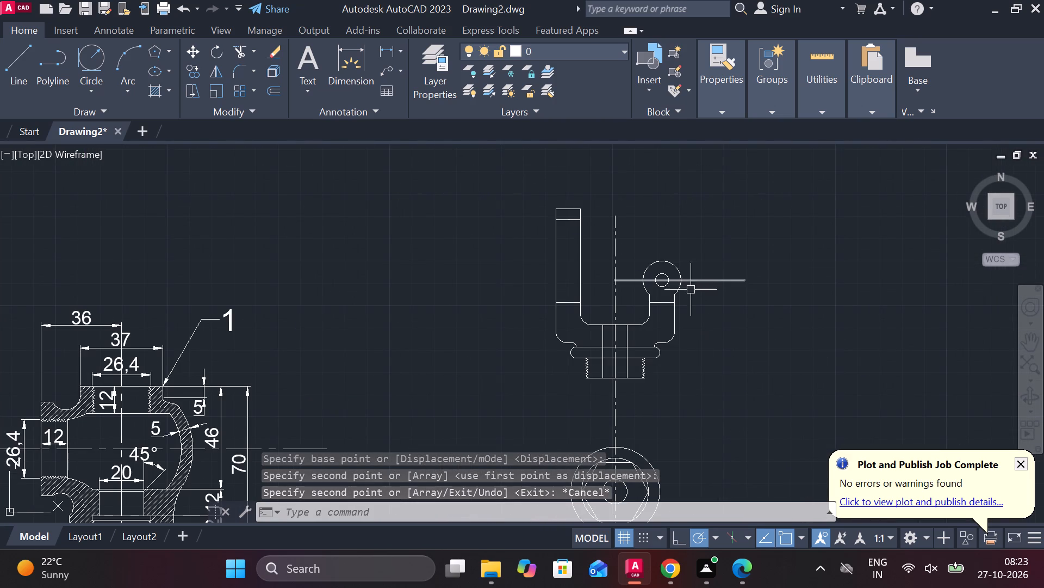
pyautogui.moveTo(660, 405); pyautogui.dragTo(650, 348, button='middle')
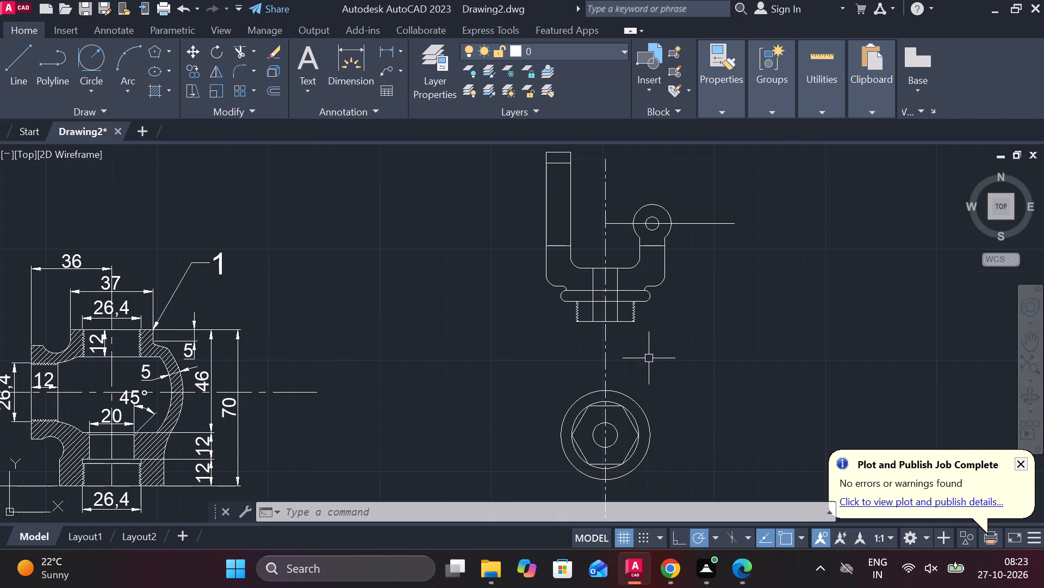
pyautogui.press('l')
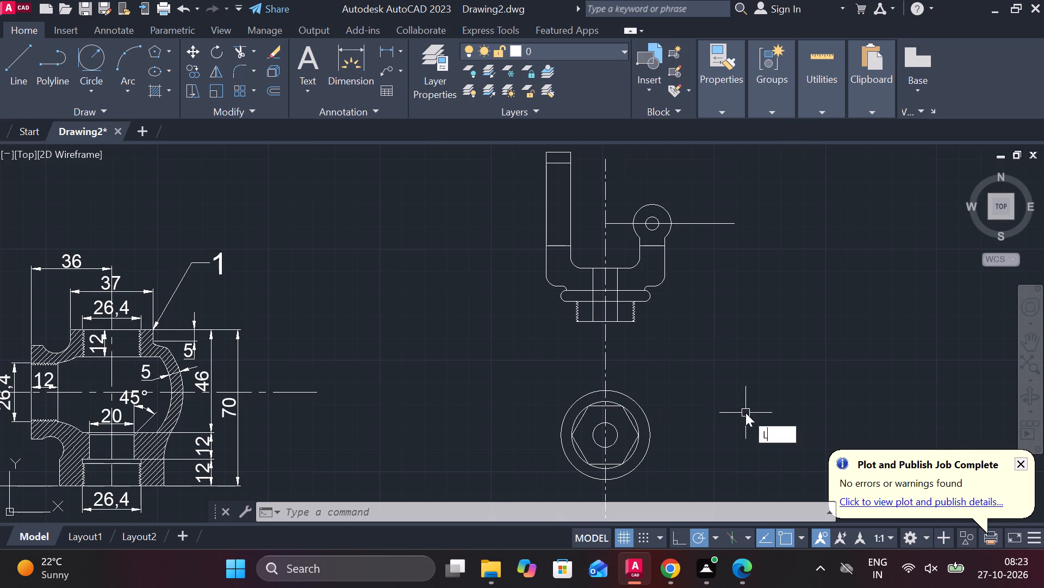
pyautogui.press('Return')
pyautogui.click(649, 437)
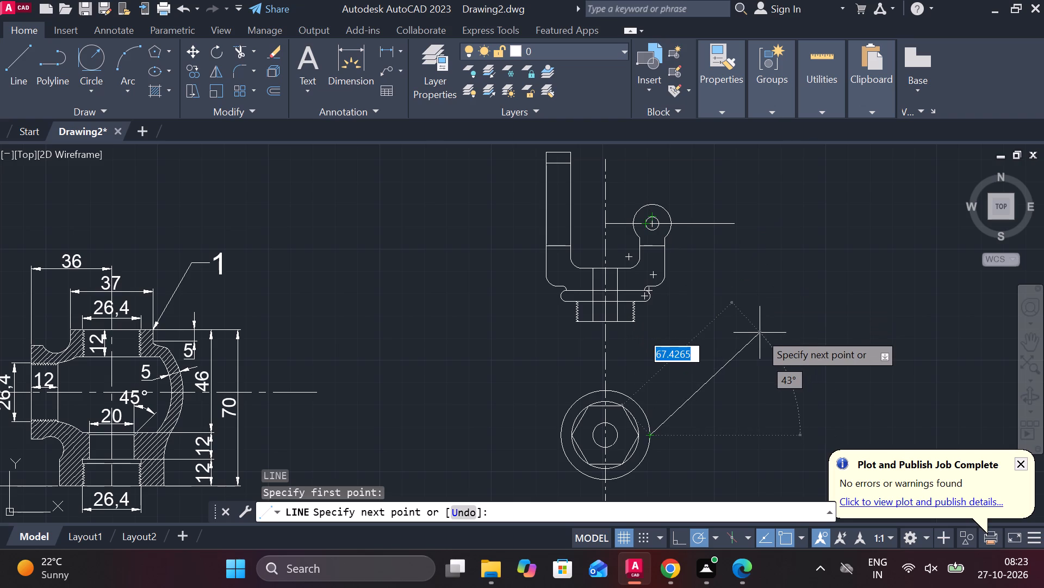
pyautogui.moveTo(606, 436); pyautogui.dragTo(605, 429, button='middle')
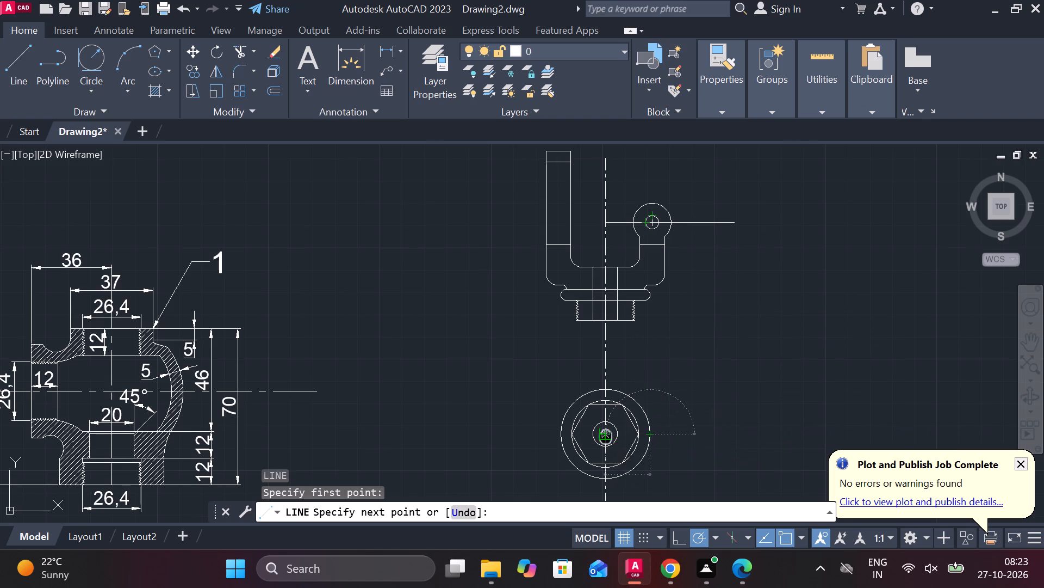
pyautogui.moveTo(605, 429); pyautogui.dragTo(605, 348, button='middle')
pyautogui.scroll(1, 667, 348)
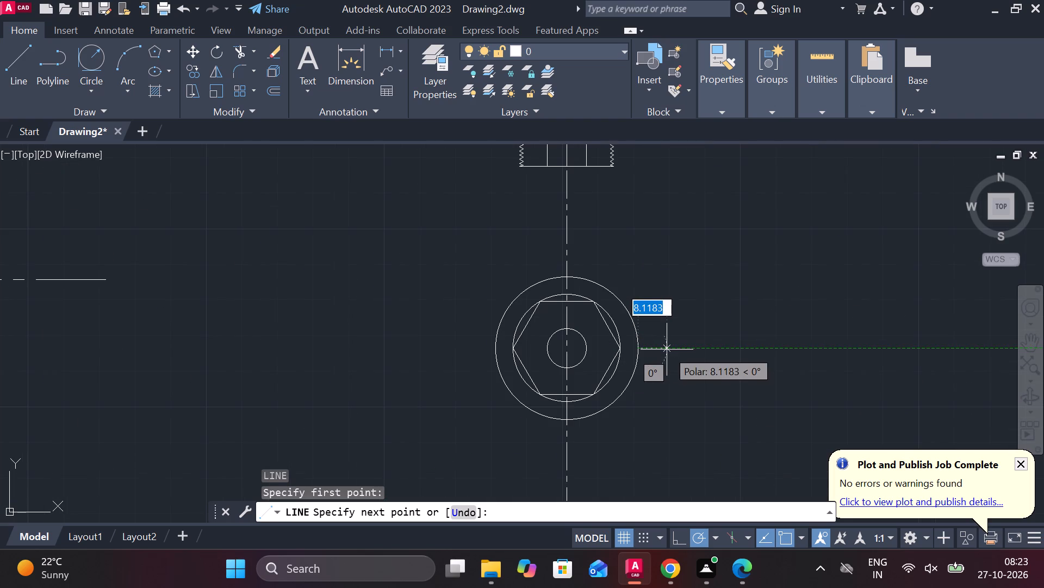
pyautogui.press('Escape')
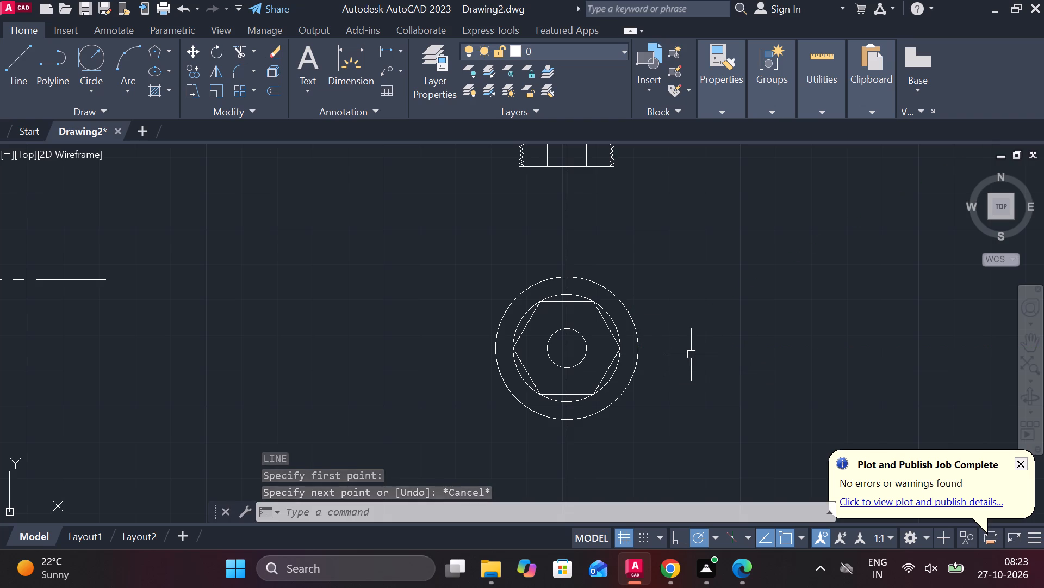
# Draw a horizontal line through the hexagon view's centre, reaching about 31 units right and extending past the outer circle on the opposite side.
pyautogui.press('l')
pyautogui.press('Return')
pyautogui.click(565, 348)
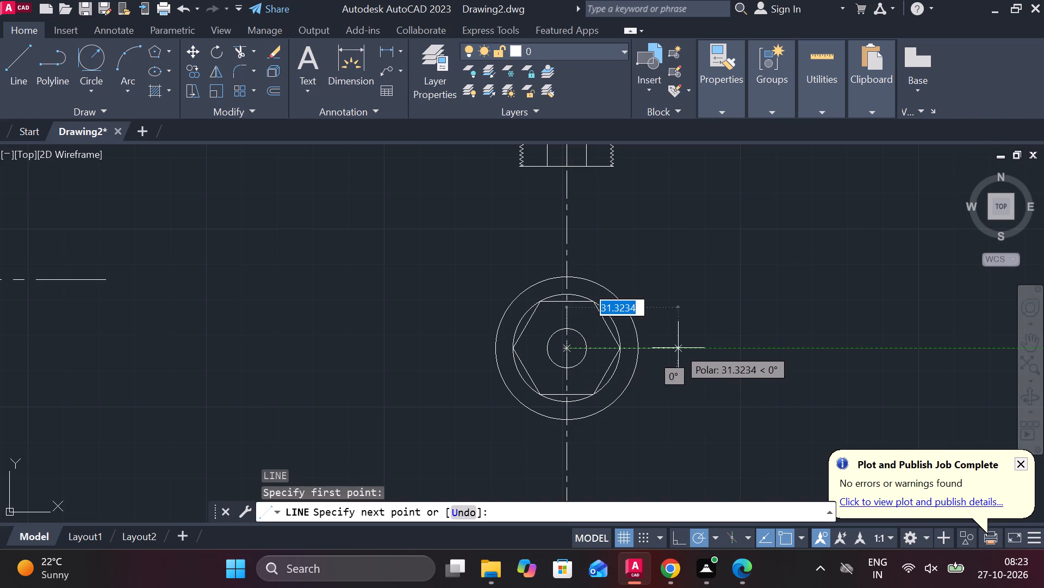
pyautogui.click(678, 348)
pyautogui.press('Escape')
pyautogui.click(605, 348)
pyautogui.click(568, 348)
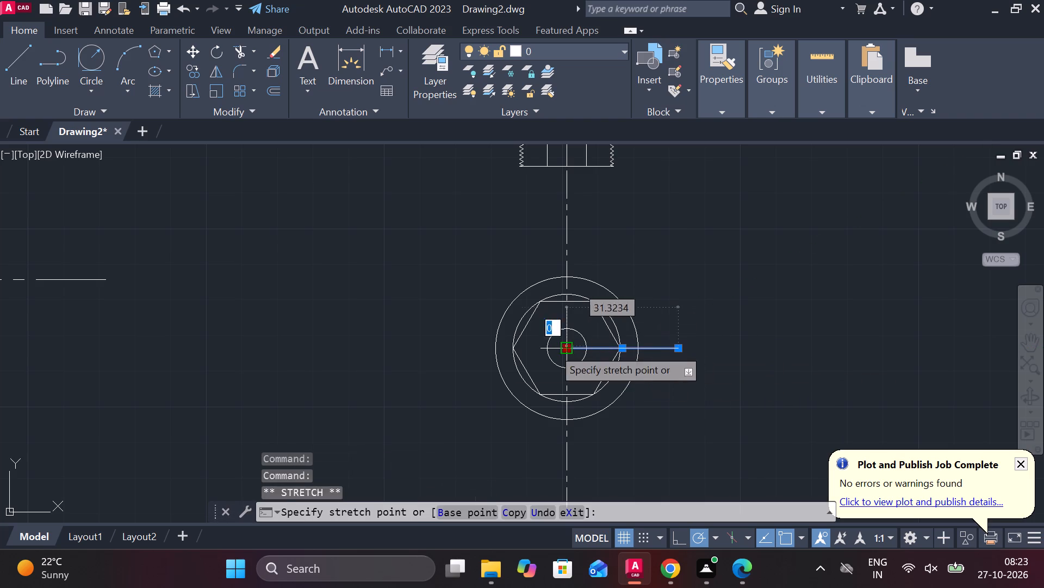
pyautogui.click(469, 348)
pyautogui.press('Escape')
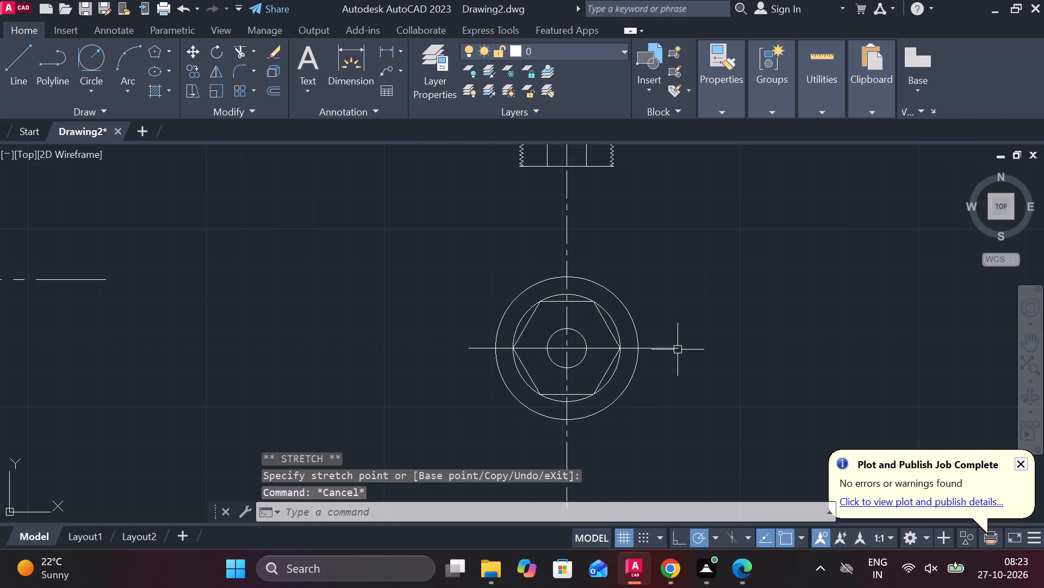
# Draw a vertical line from the hexagon view's centre down past the outer circle.
pyautogui.moveTo(707, 381); pyautogui.dragTo(701, 360, button='middle')
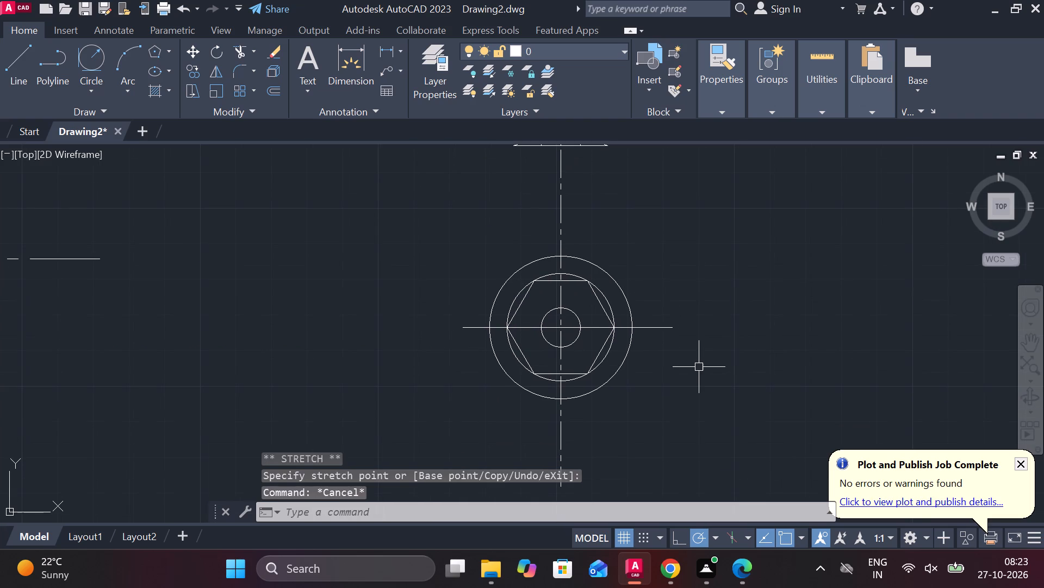
pyautogui.press('l')
pyautogui.press('Return')
pyautogui.click(558, 334)
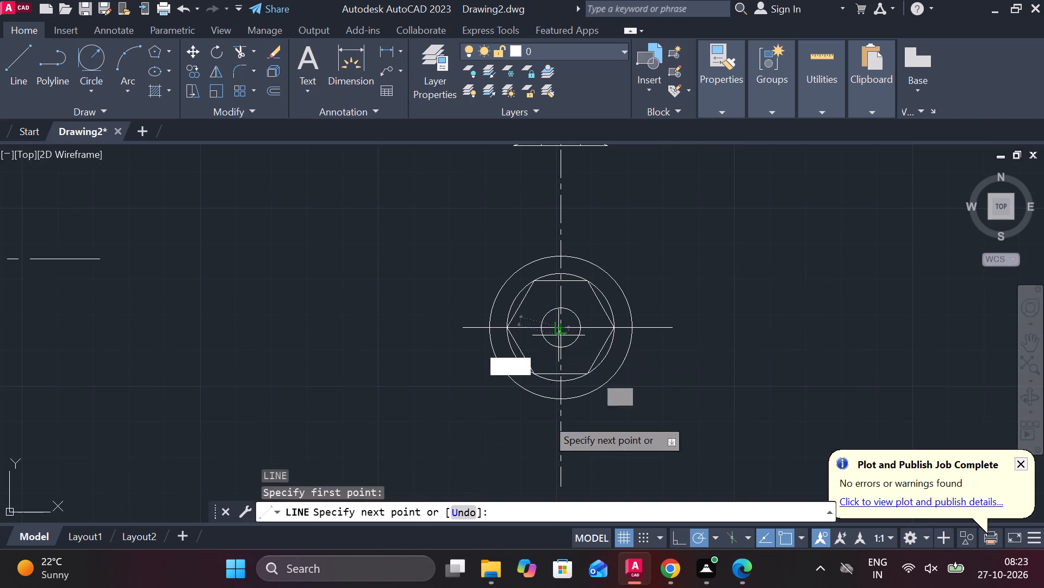
pyautogui.click(558, 428)
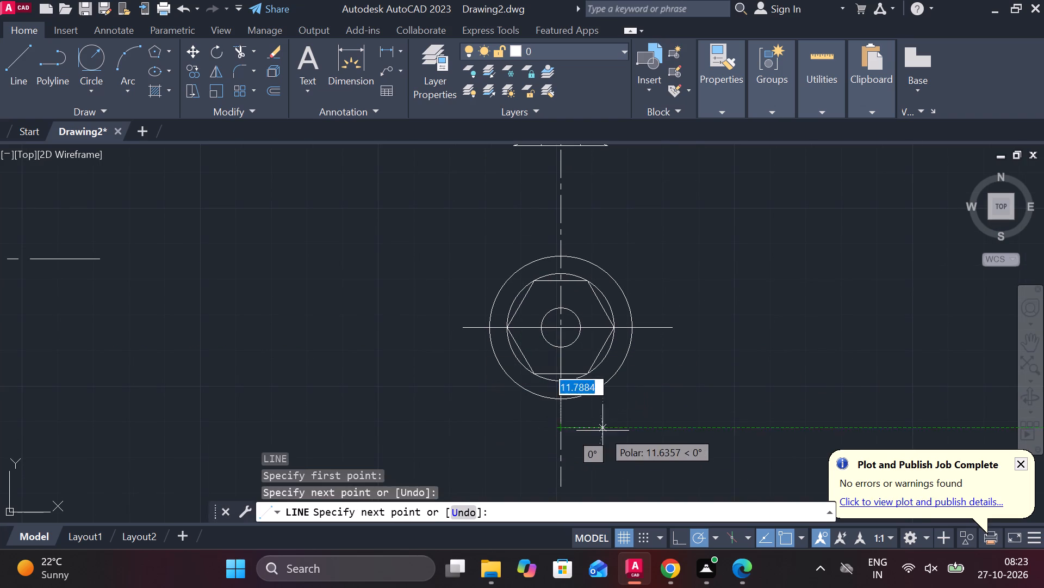
pyautogui.press('Escape')
# Offset the short vertical line below the hexagon's centre by 27 to both the right and the left.
pyautogui.click(563, 422)
pyautogui.press('o')
pyautogui.press('Return')
pyautogui.press('Return')
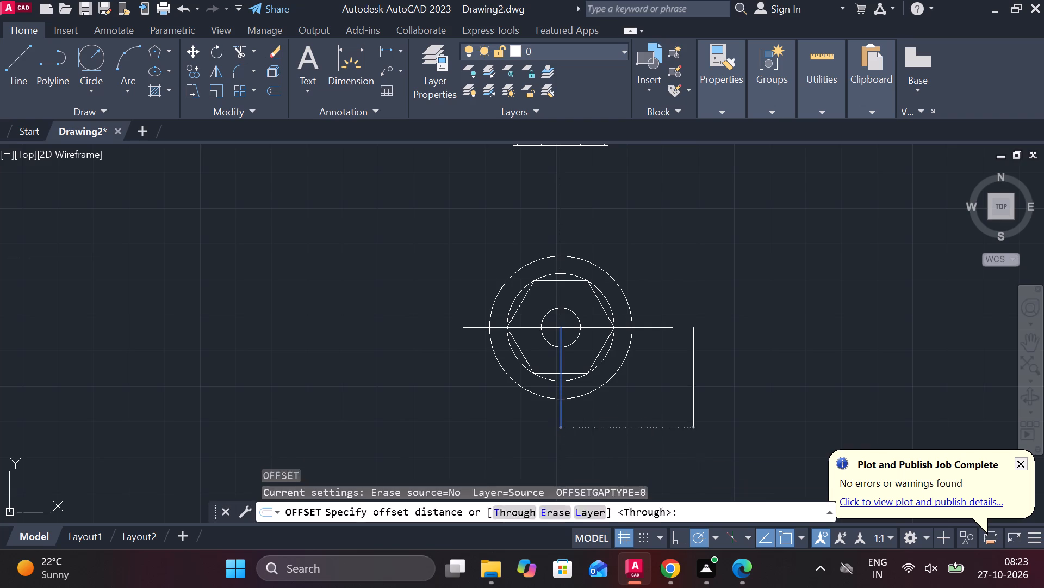
pyautogui.write('27')
pyautogui.press('Return')
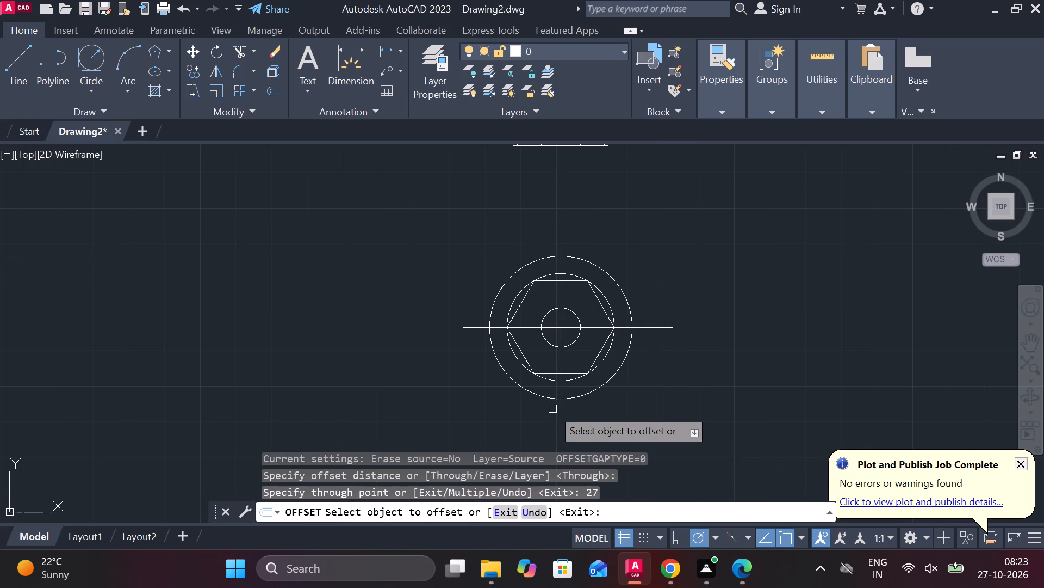
pyautogui.click(562, 358)
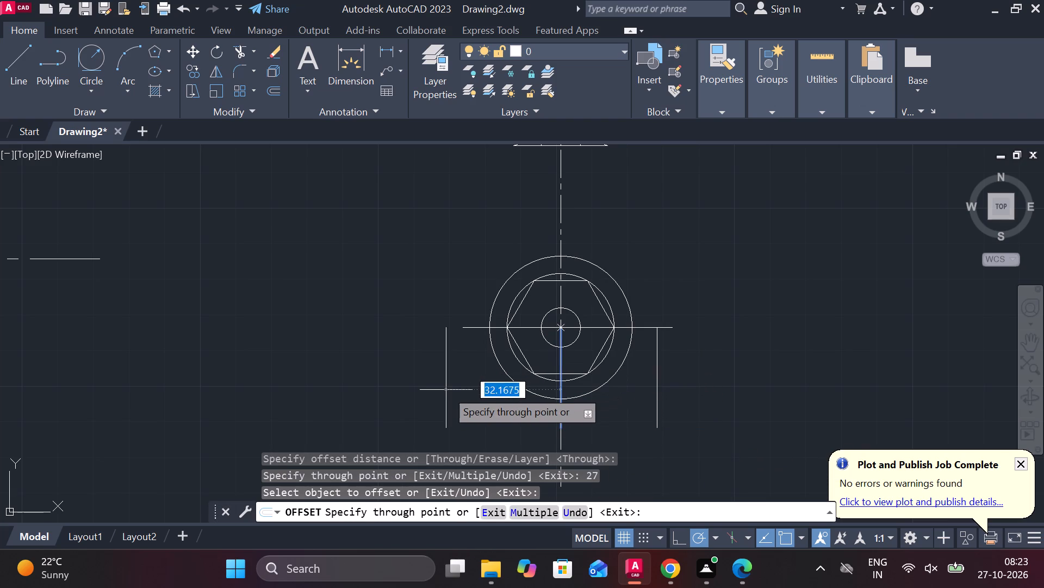
pyautogui.write('27')
pyautogui.press('Return')
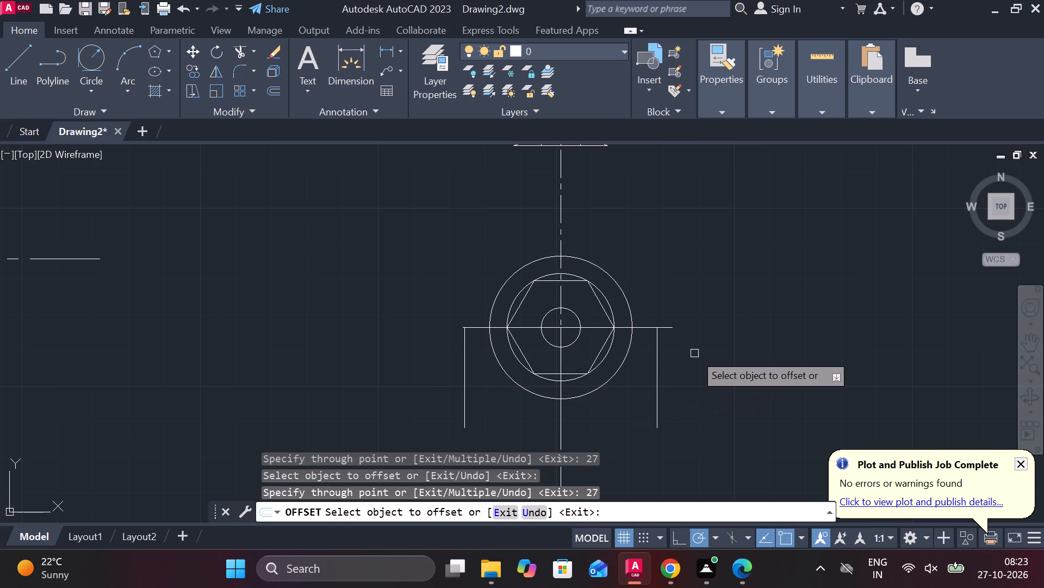
pyautogui.press('Escape')
# Offset the horizontal line through the hexagon's centre by 5 both below and above.
pyautogui.click(664, 325)
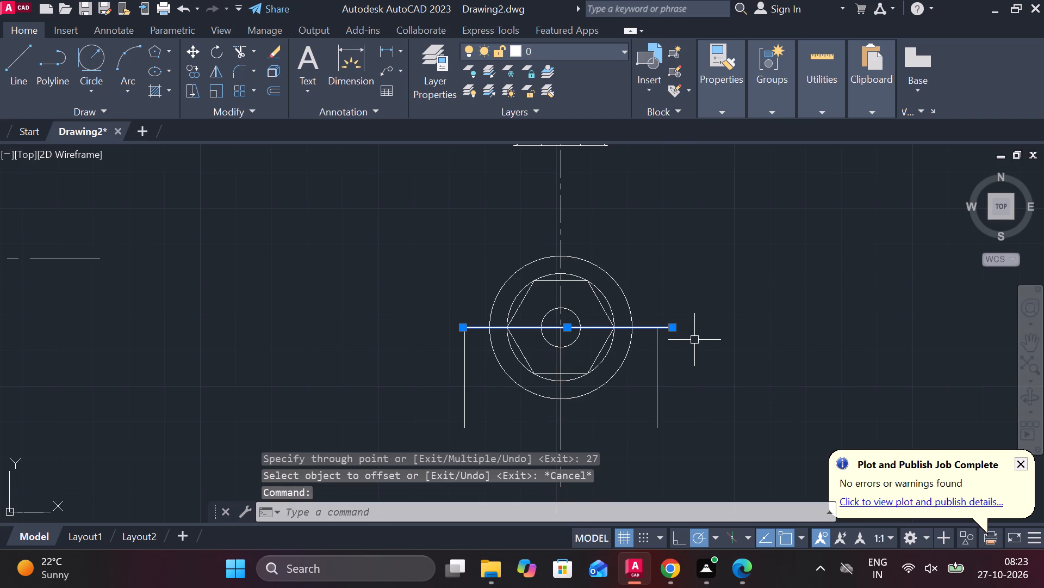
pyautogui.press('o')
pyautogui.press('Return')
pyautogui.press('Return')
pyautogui.write('5')
pyautogui.press('space')
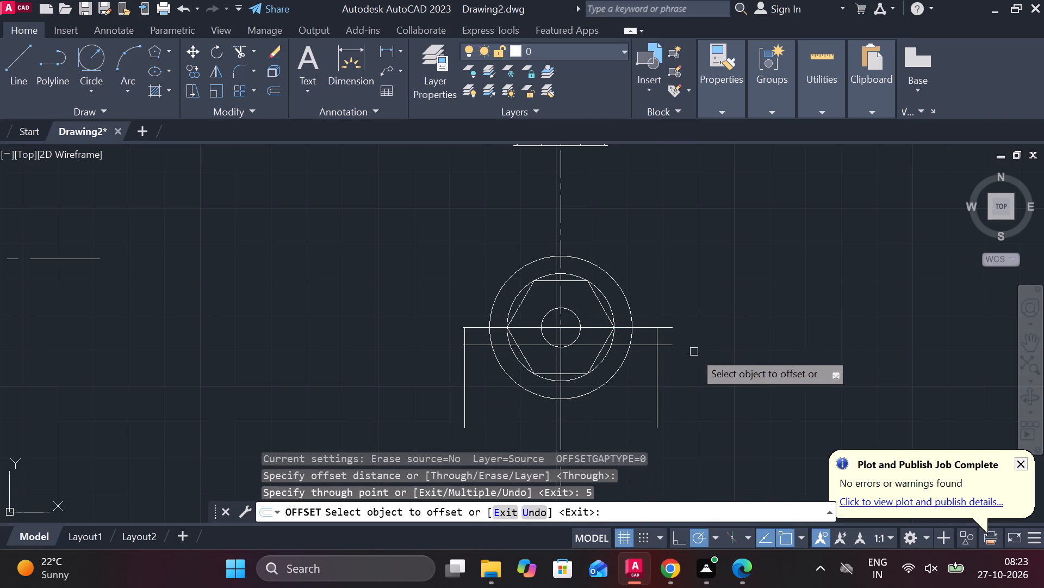
pyautogui.click(670, 326)
pyautogui.write('5')
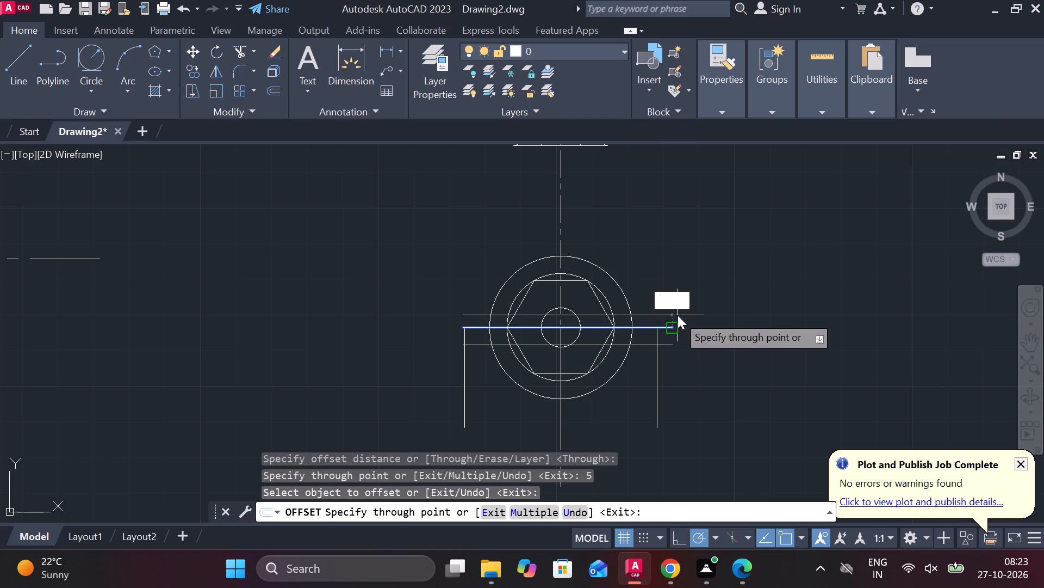
pyautogui.press('space')
pyautogui.press('Escape')
pyautogui.press('Escape')
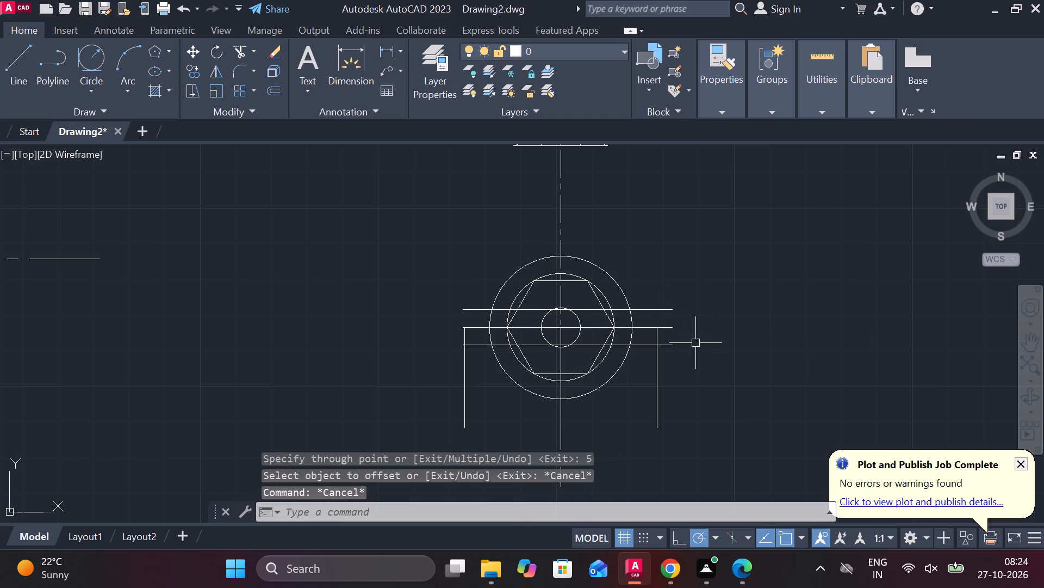
# Extend both vertical side lines up to the upper offset line to close the arm ends.
pyautogui.write('EX')
pyautogui.press('space')
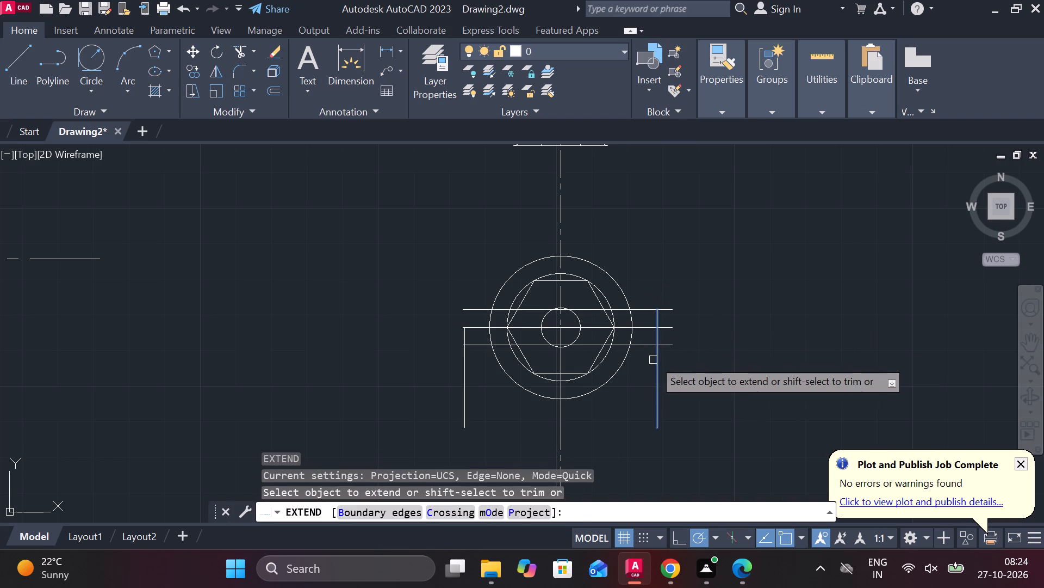
pyautogui.click(657, 357)
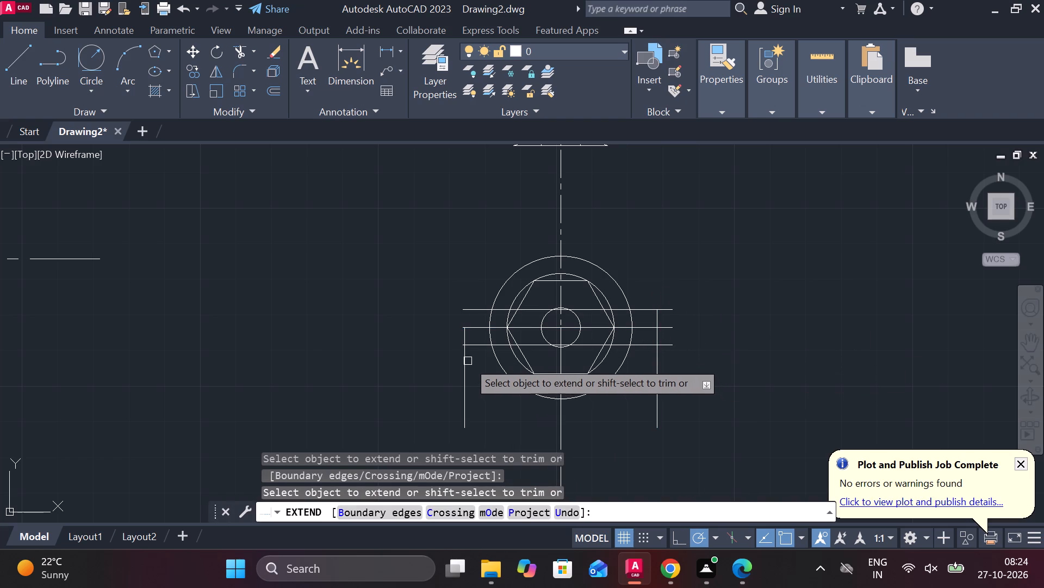
pyautogui.click(468, 361)
pyautogui.press('Escape')
# Trim the side lines below the lower arm line and the three horizontal lines' overhanging ends, leaving a closed rectangle.
pyautogui.write('TR')
pyautogui.press('space')
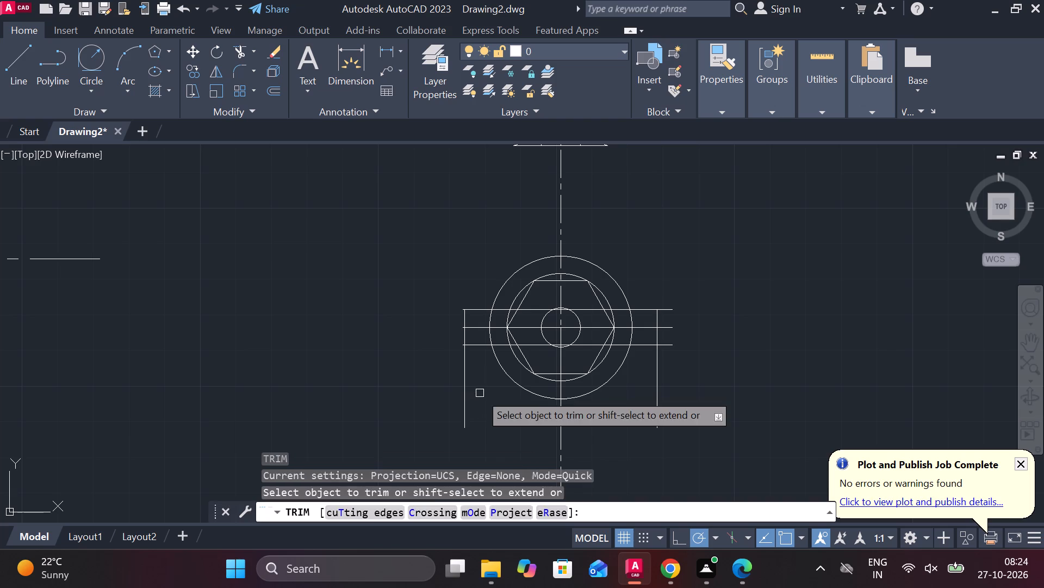
pyautogui.moveTo(481, 390); pyautogui.dragTo(427, 374)
pyautogui.moveTo(691, 405); pyautogui.dragTo(656, 403)
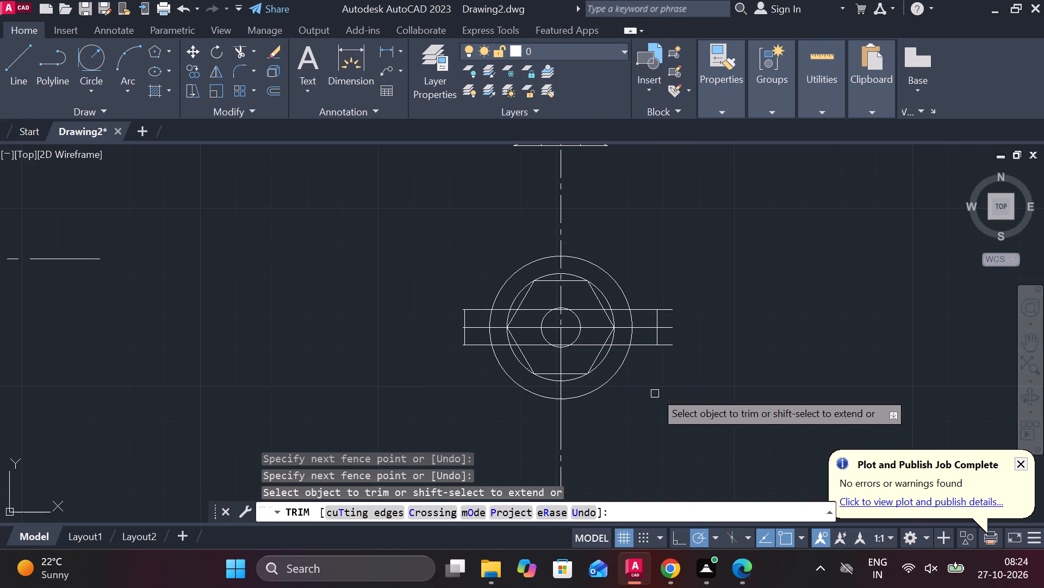
pyautogui.moveTo(668, 304); pyautogui.dragTo(668, 368)
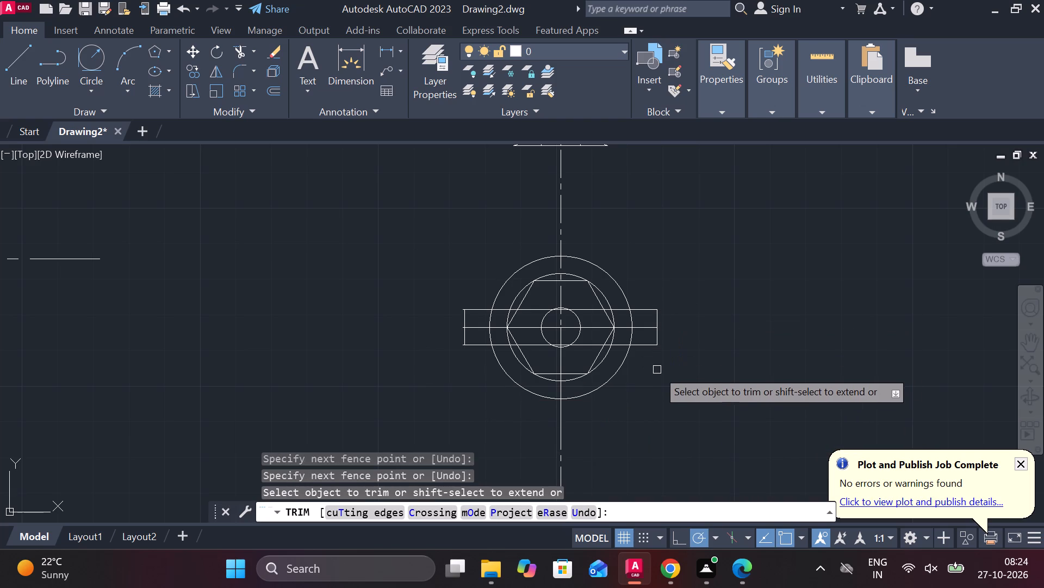
pyautogui.scroll(3, 444, 323)
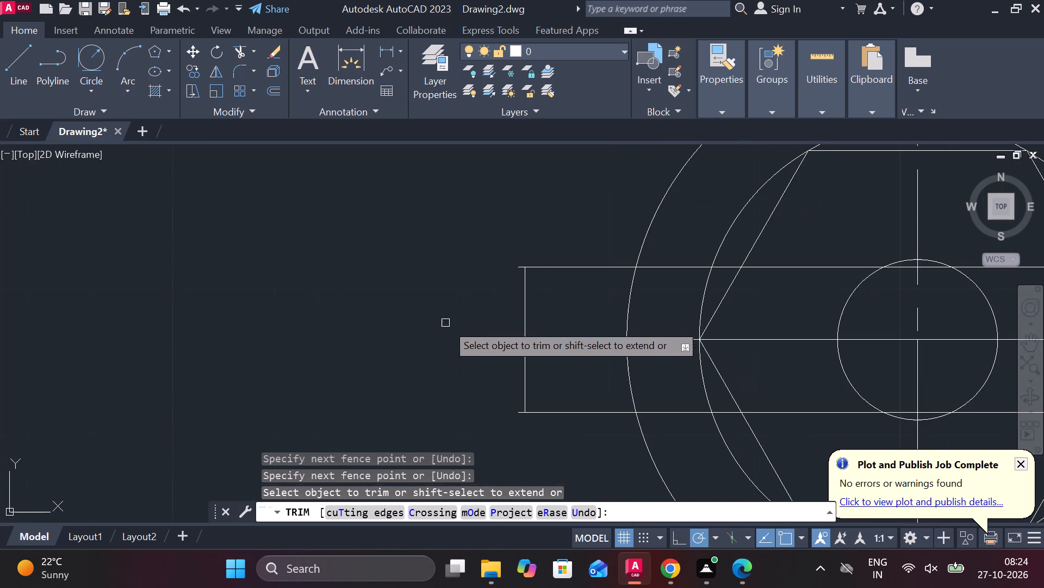
pyautogui.click(519, 340)
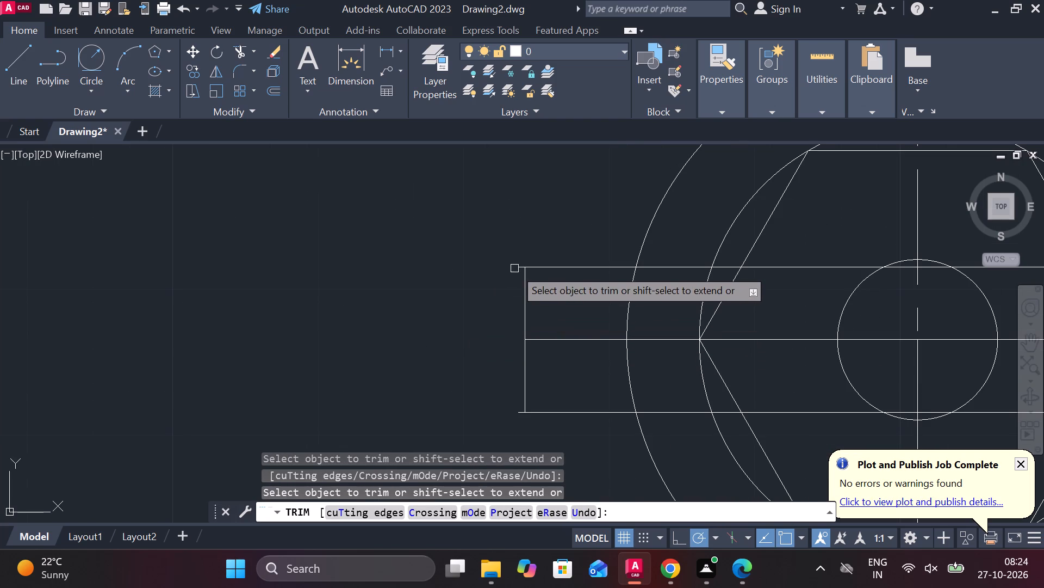
pyautogui.click(517, 268)
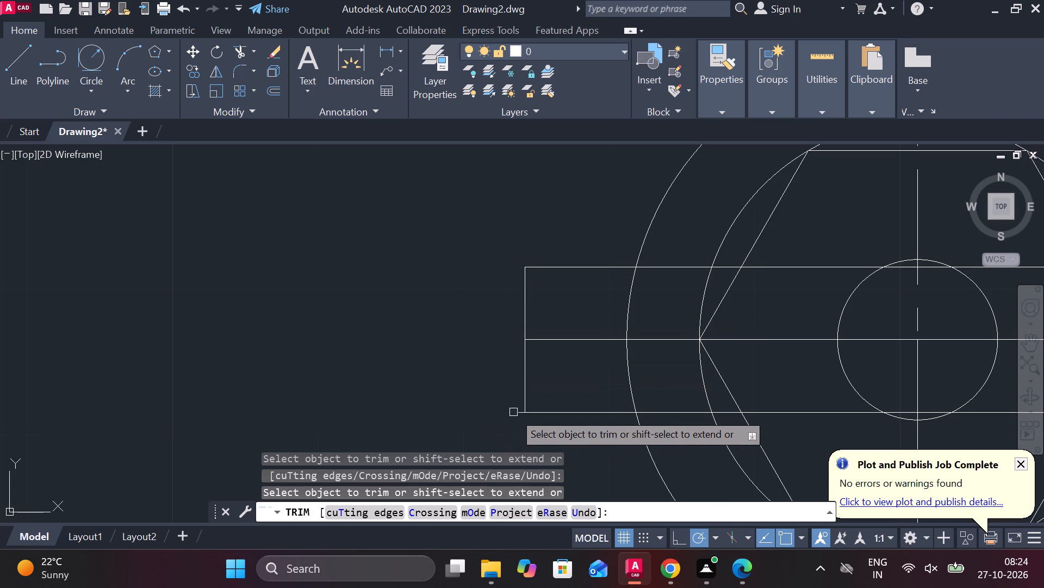
pyautogui.click(518, 412)
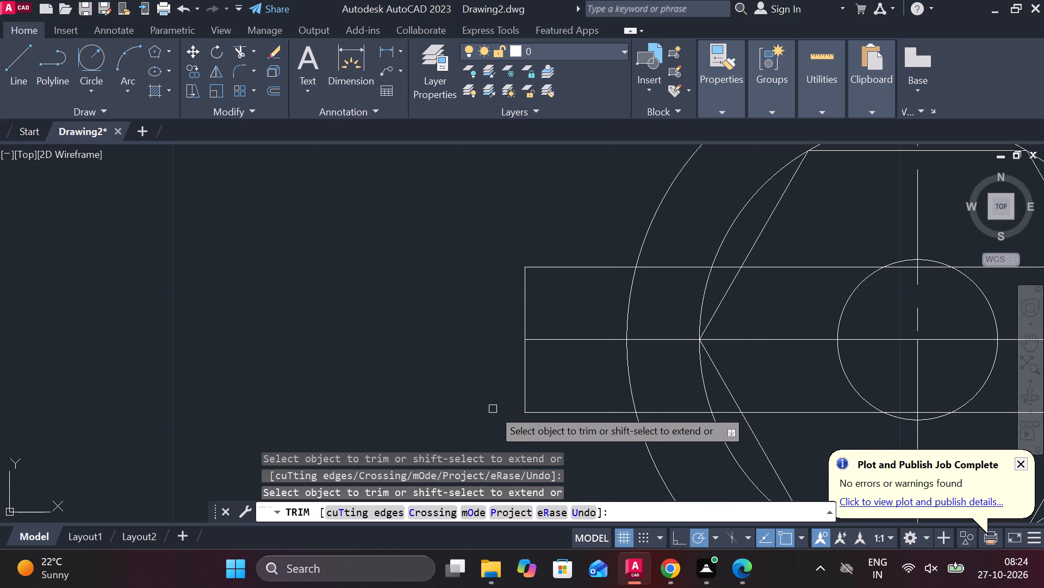
# Trim away the outer circle's arcs that lie between the upper and lower arm lines on both sides.
pyautogui.scroll(-2, 493, 409)
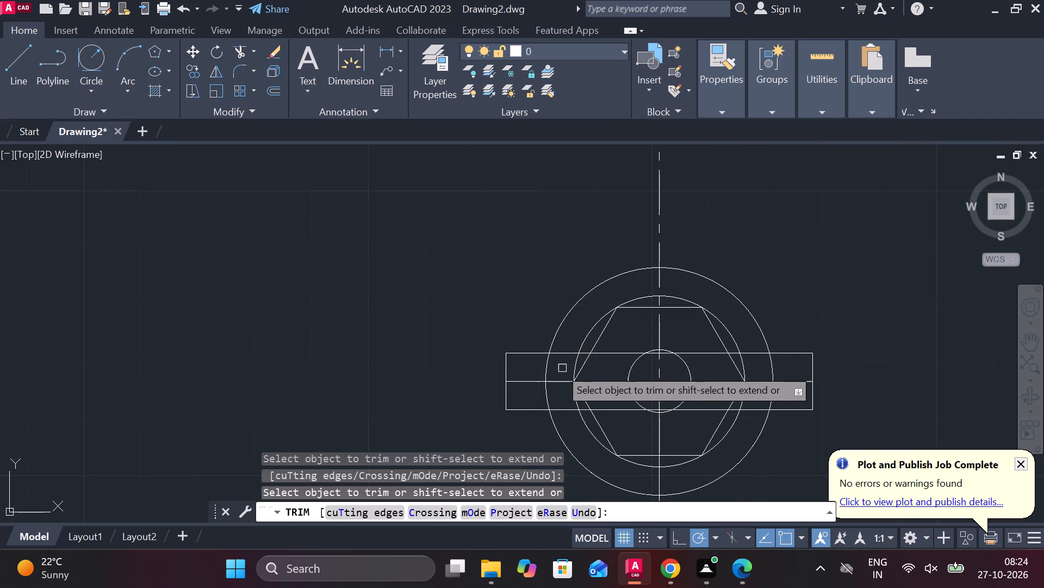
pyautogui.scroll(2, 548, 351)
pyautogui.click(553, 378)
pyautogui.scroll(-1, 540, 382)
pyautogui.click(540, 426)
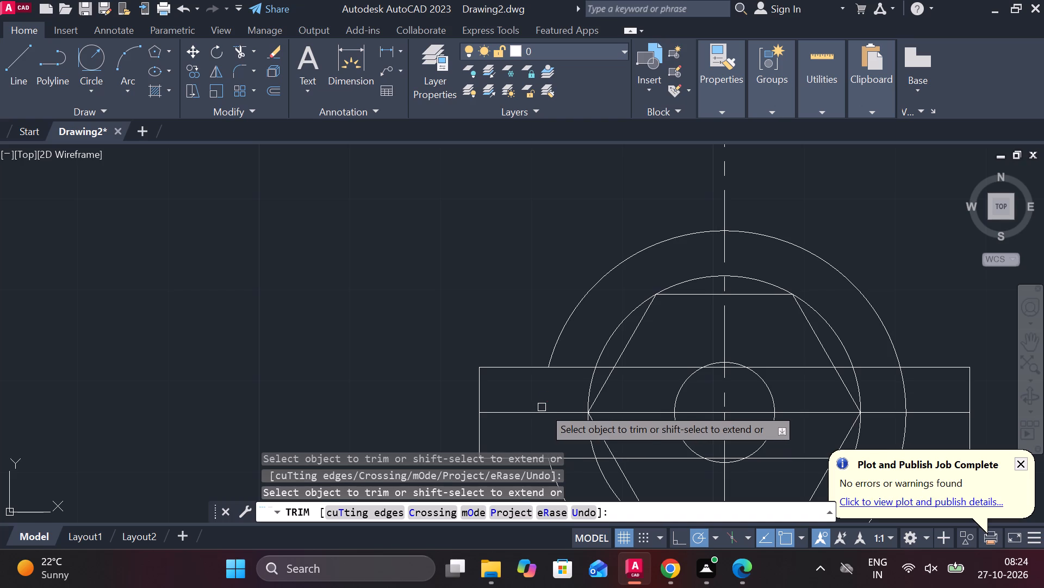
pyautogui.moveTo(927, 408); pyautogui.dragTo(877, 359, button='middle')
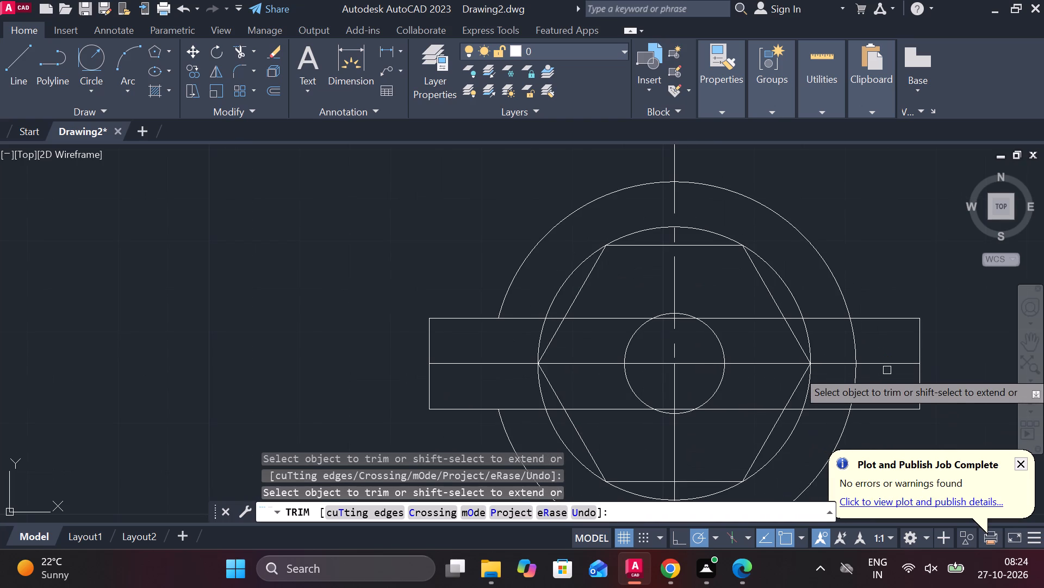
pyautogui.click(852, 337)
pyautogui.click(852, 393)
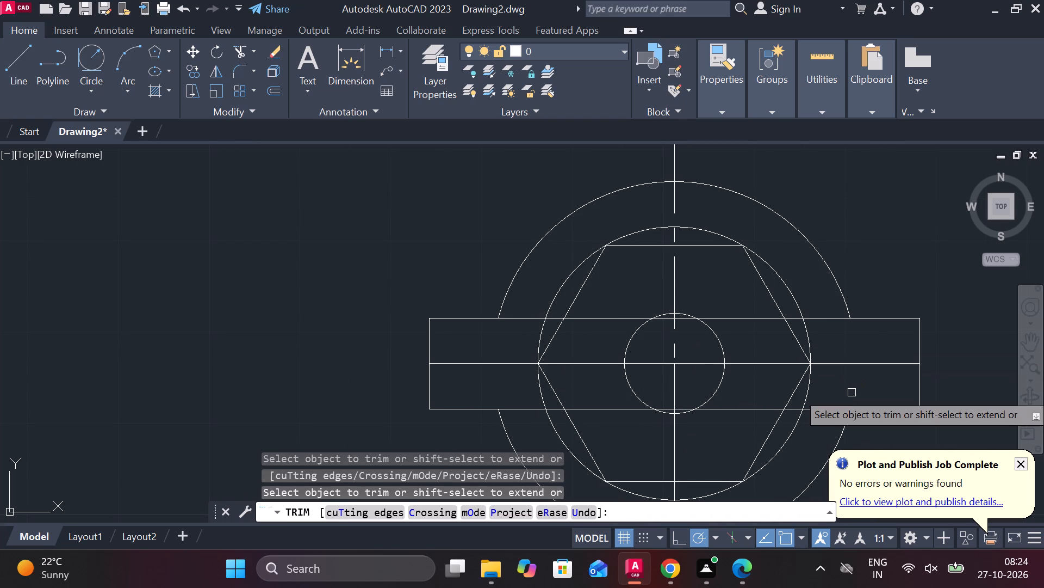
pyautogui.moveTo(852, 393); pyautogui.dragTo(801, 320, button='middle')
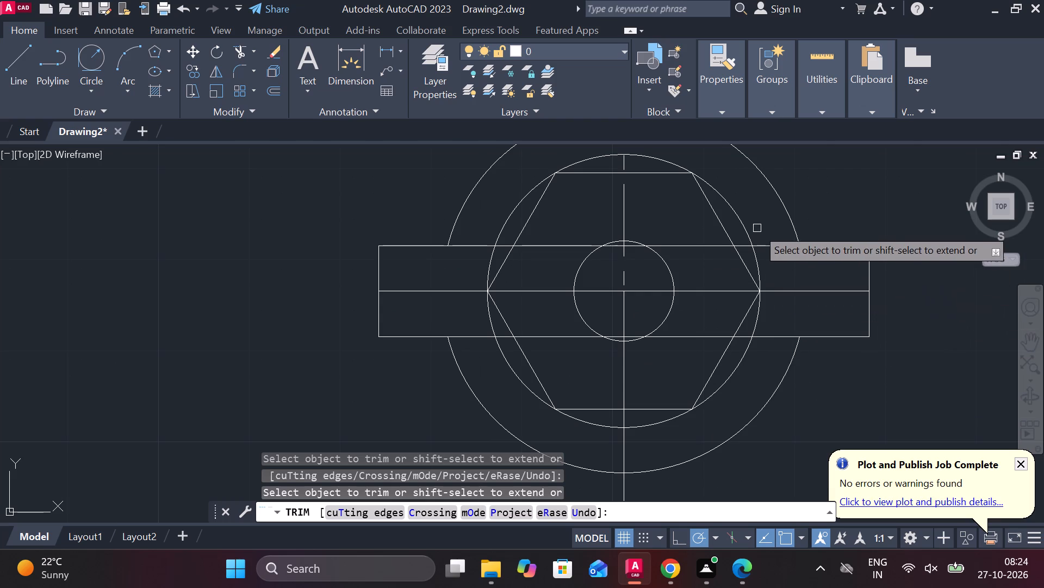
pyautogui.press('Escape')
pyautogui.doubleClick(738, 206)
pyautogui.press('Escape')
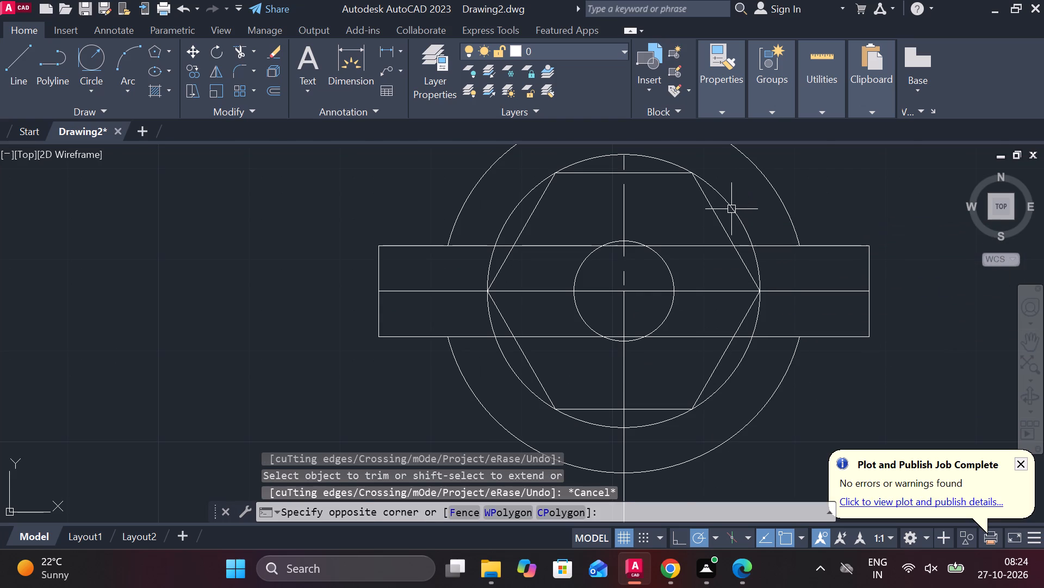
pyautogui.click(734, 206)
pyautogui.press('Escape')
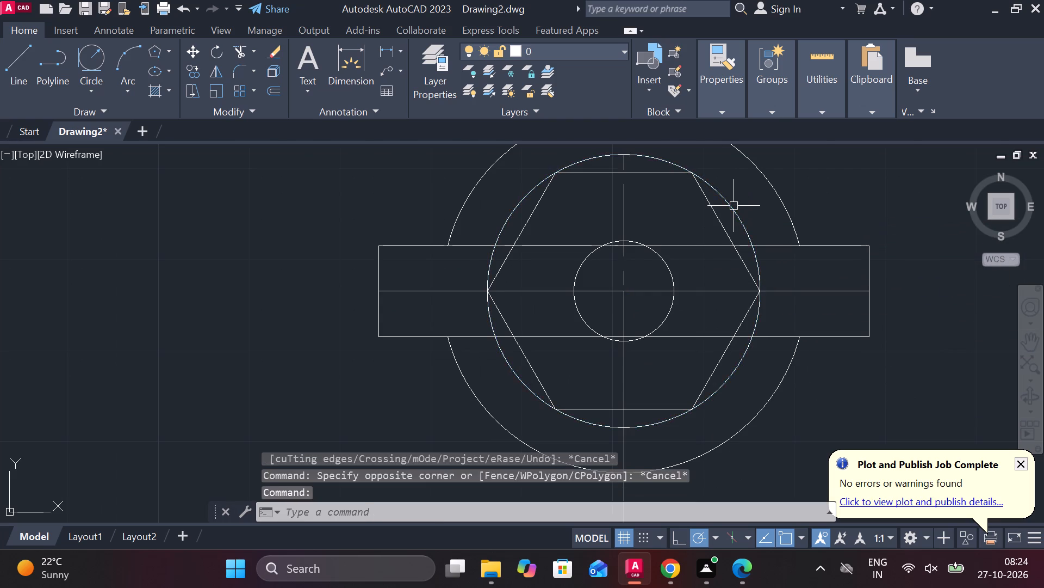
# Trim the upper and lower arm lines between the hexagon's edges and the small centre circle.
pyautogui.scroll(-2, 748, 234)
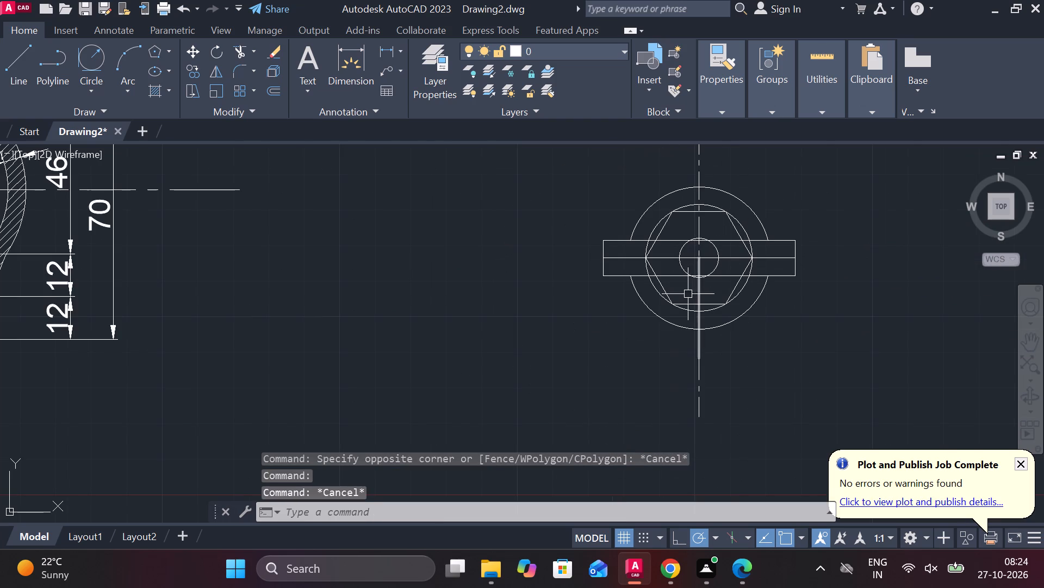
pyautogui.write('TR')
pyautogui.press('space')
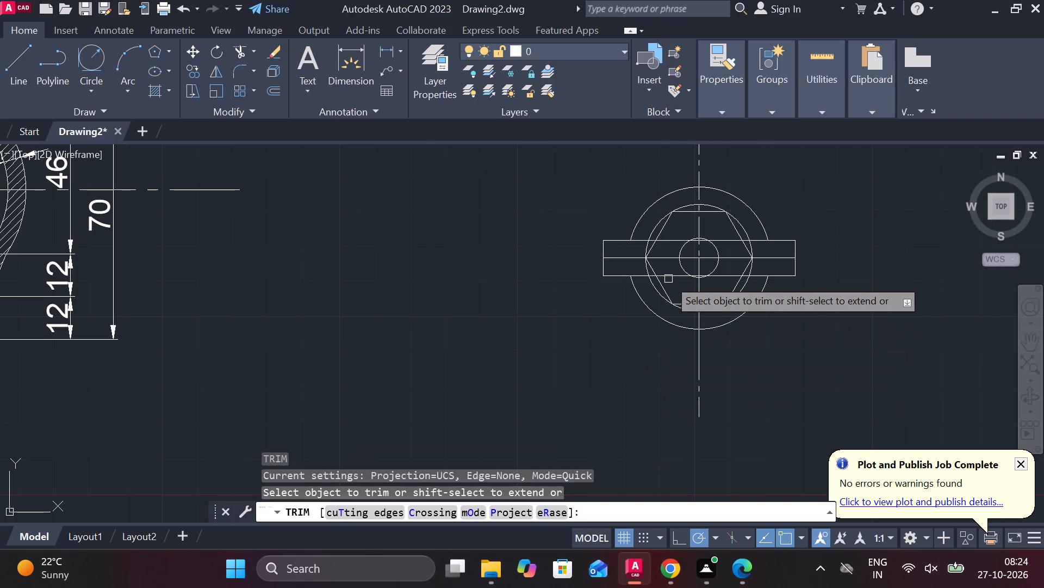
pyautogui.scroll(2, 668, 273)
pyautogui.moveTo(669, 177); pyautogui.dragTo(669, 195)
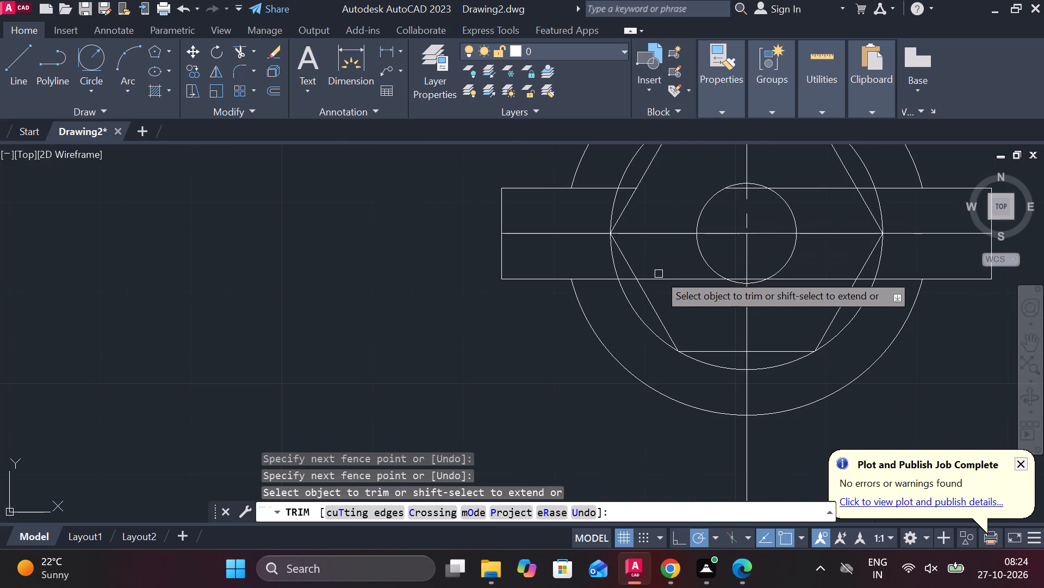
pyautogui.click(670, 278)
pyautogui.click(806, 281)
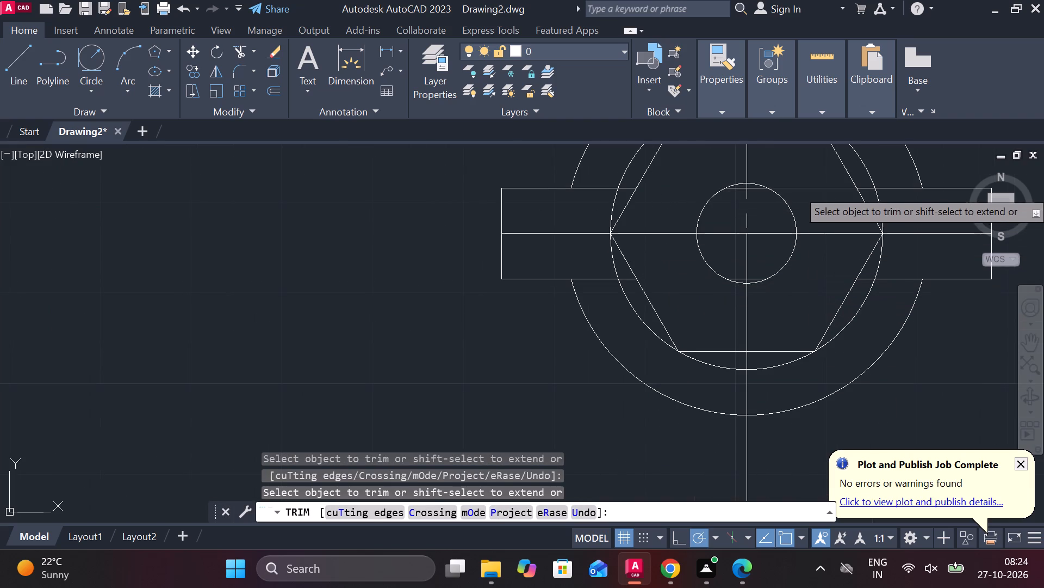
pyautogui.click(826, 189)
pyautogui.scroll(2, 766, 275)
pyautogui.press('Escape')
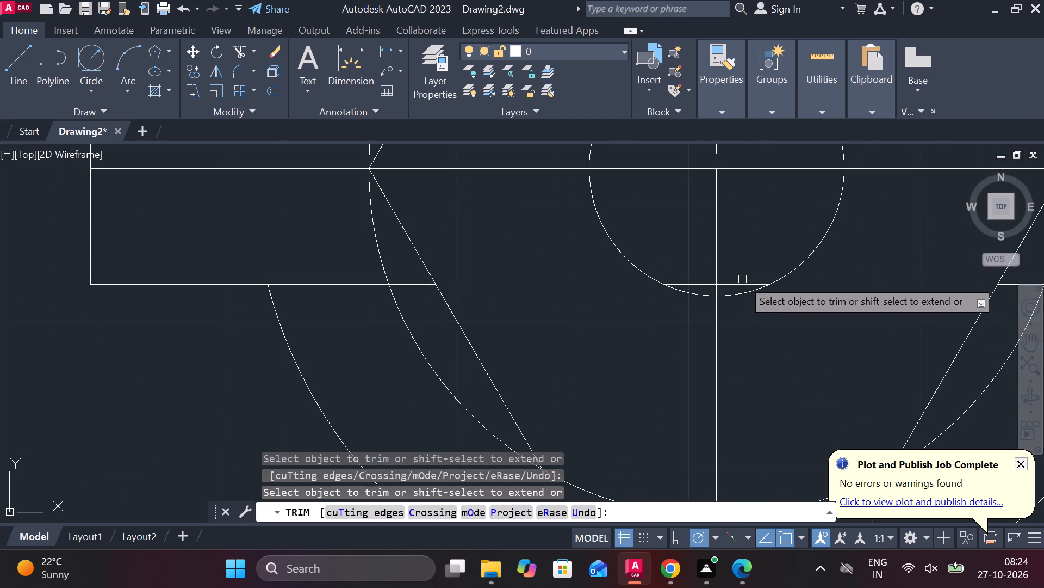
# Erase the two short arm line segments left inside the small centre circle.
pyautogui.click(741, 280)
pyautogui.press('Escape')
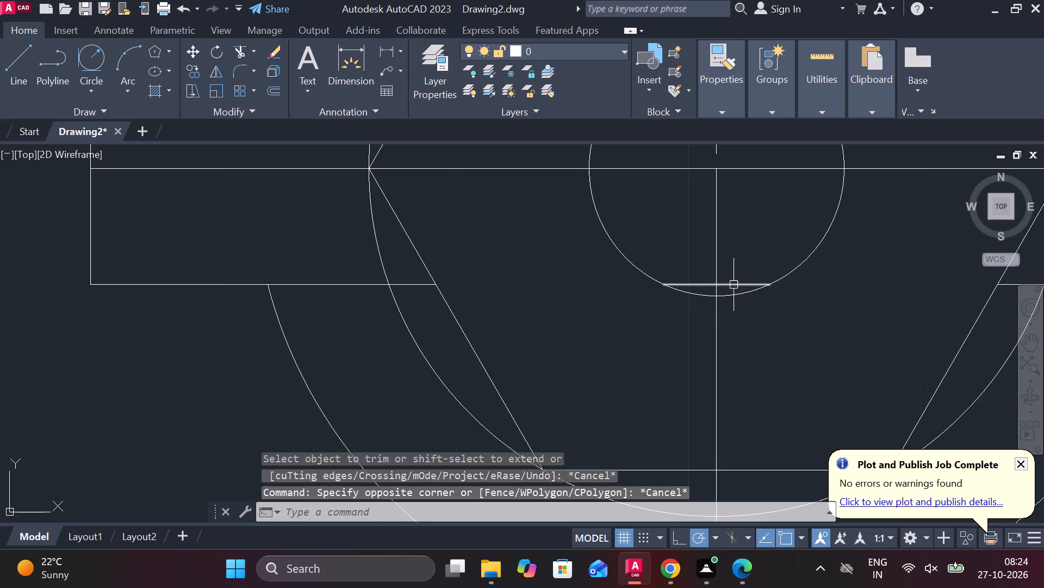
pyautogui.click(734, 285)
pyautogui.moveTo(742, 285); pyautogui.dragTo(731, 421, button='middle')
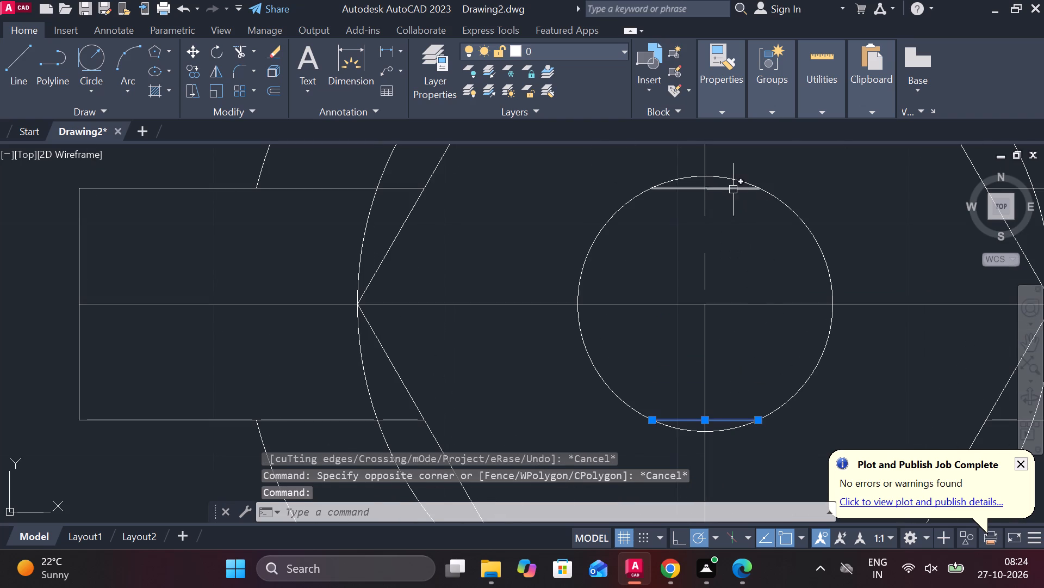
pyautogui.click(733, 189)
pyautogui.write('E')
pyautogui.press('space')
# Trim the circle around the hexagon between the arm lines, and trim the arm line stubs between that circle and the hexagon.
pyautogui.scroll(-2, 778, 325)
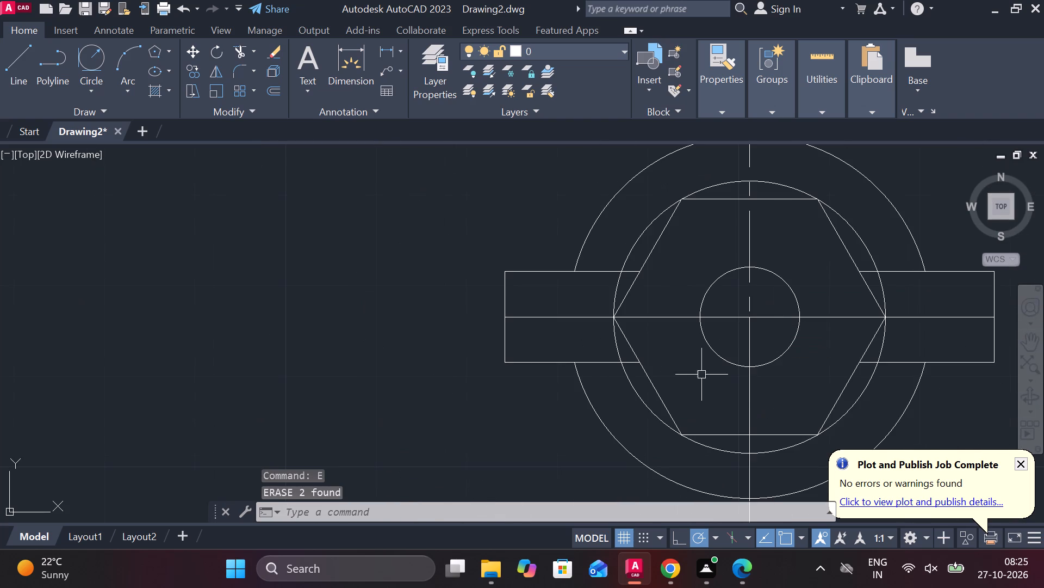
pyautogui.write('TR')
pyautogui.press('space')
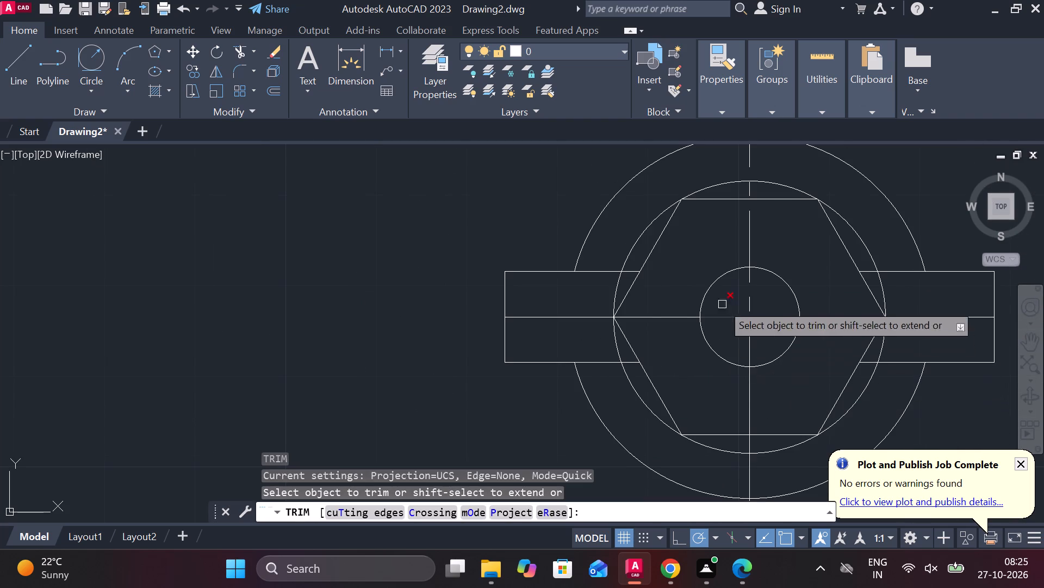
pyautogui.click(624, 277)
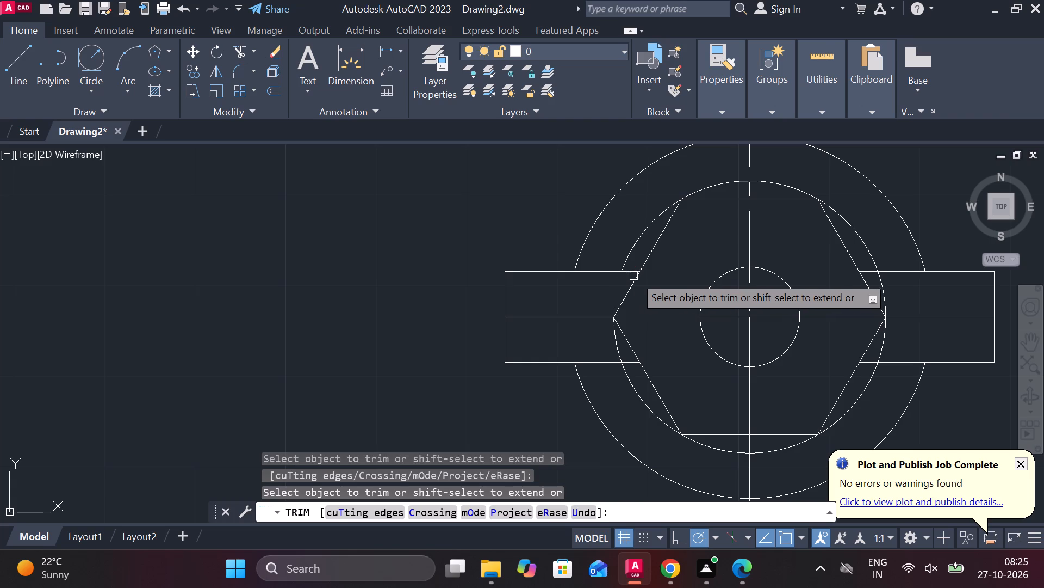
pyautogui.click(635, 274)
pyautogui.click(611, 338)
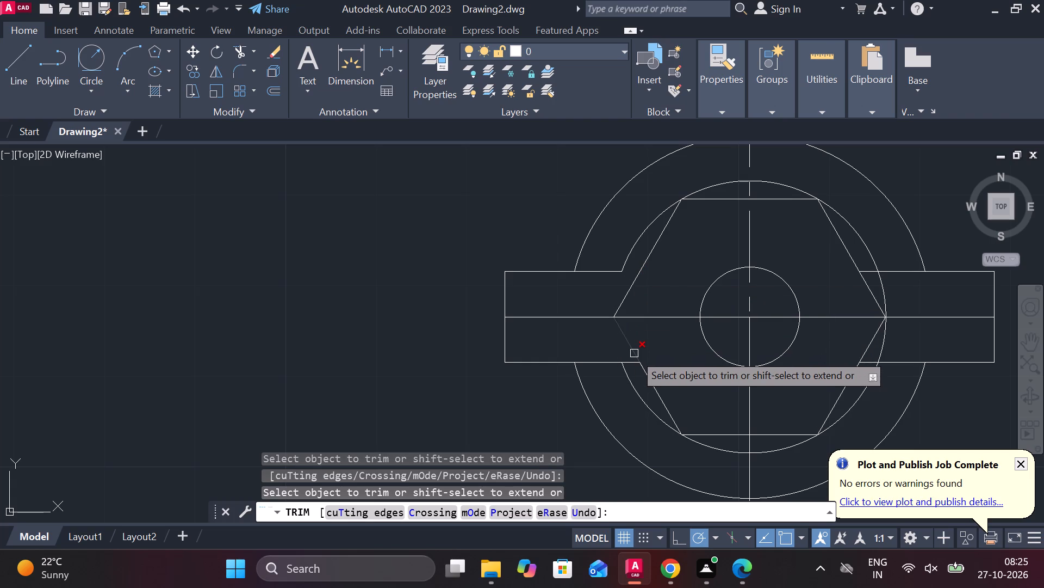
pyautogui.click(634, 360)
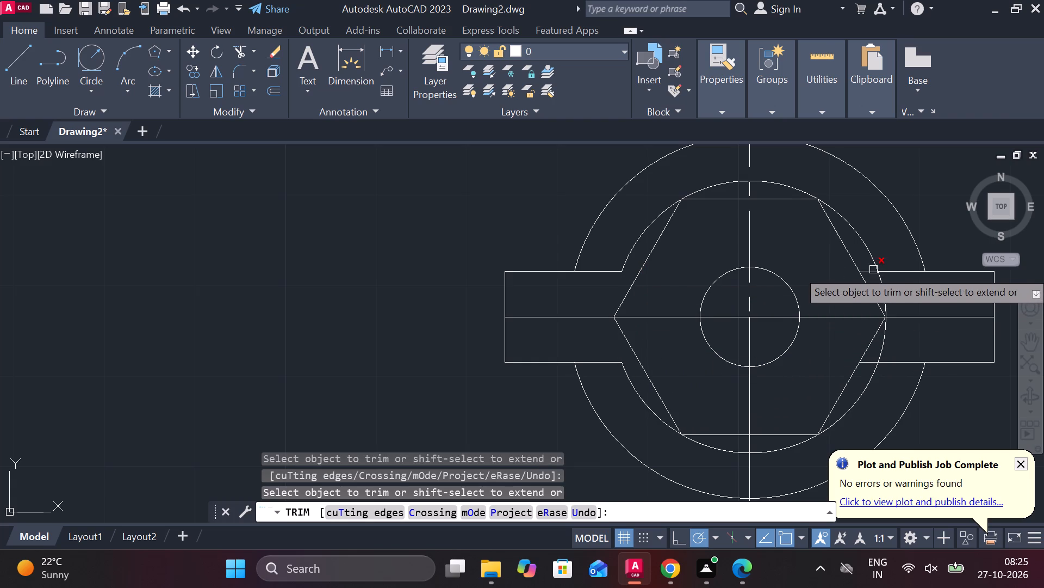
pyautogui.click(869, 274)
pyautogui.click(886, 286)
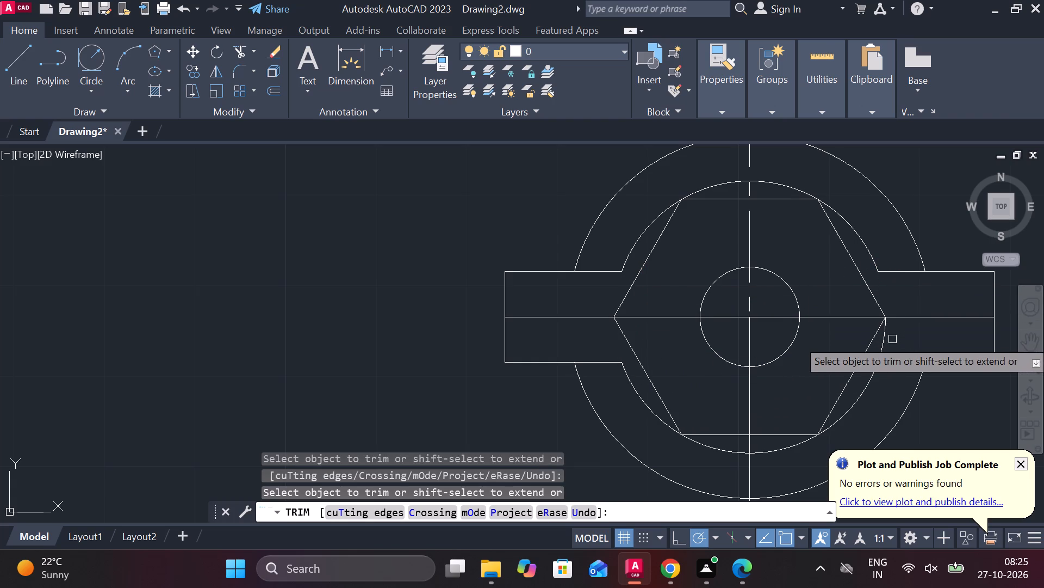
pyautogui.click(881, 339)
pyautogui.click(865, 361)
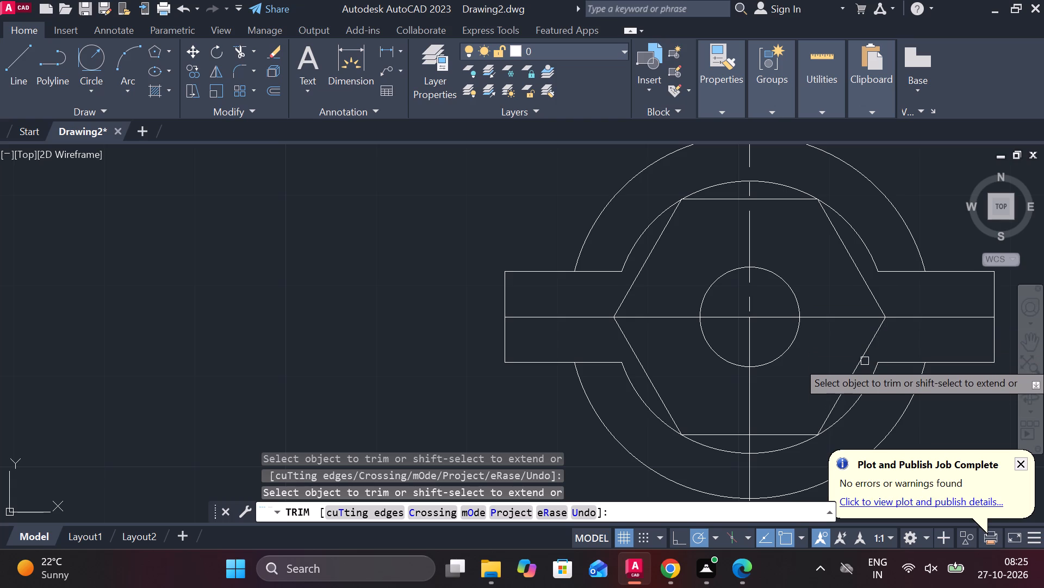
pyautogui.scroll(-1, 861, 357)
pyautogui.moveTo(859, 357); pyautogui.dragTo(719, 303, button='middle')
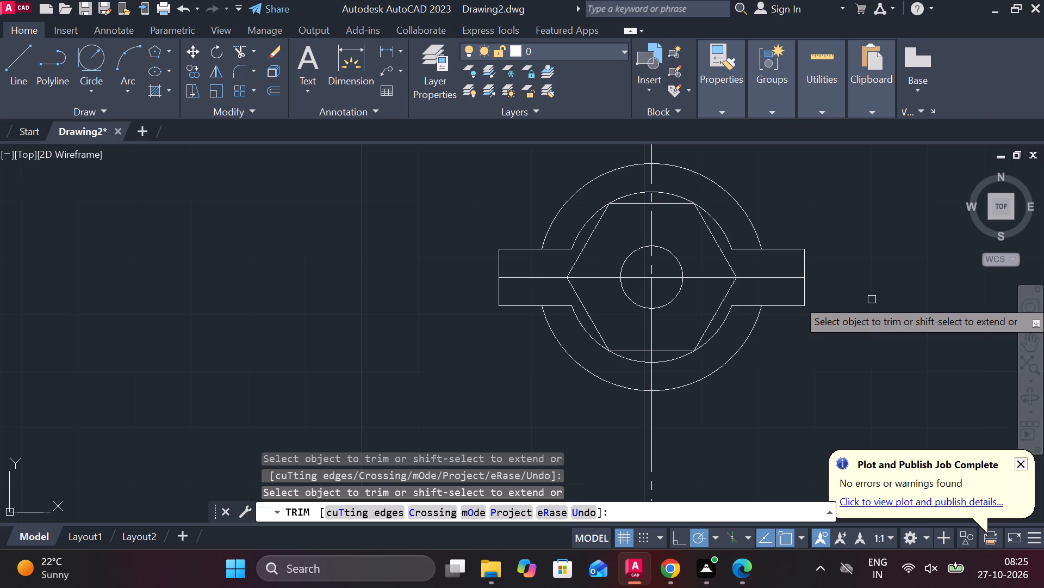
# Draw a vertical projection line from the left lower corner of the front view's thread down past the hexagon view's outer circle.
pyautogui.scroll(-2, 835, 314)
pyautogui.moveTo(837, 318); pyautogui.dragTo(821, 360, button='middle')
pyautogui.press('Escape')
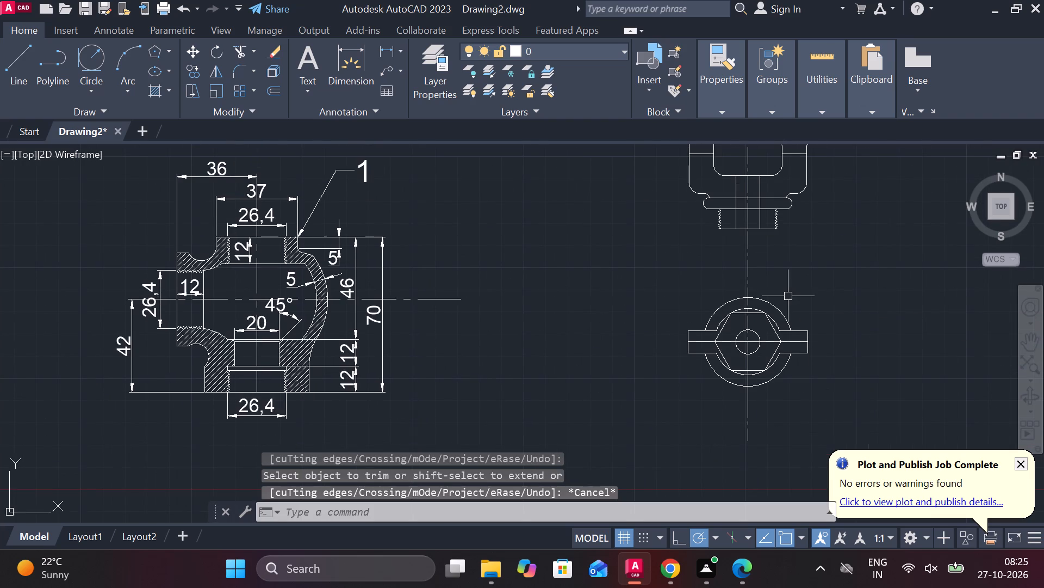
pyautogui.scroll(1, 790, 293)
pyautogui.press('l')
pyautogui.press('Return')
pyautogui.scroll(2, 734, 258)
pyautogui.scroll(-1, 694, 264)
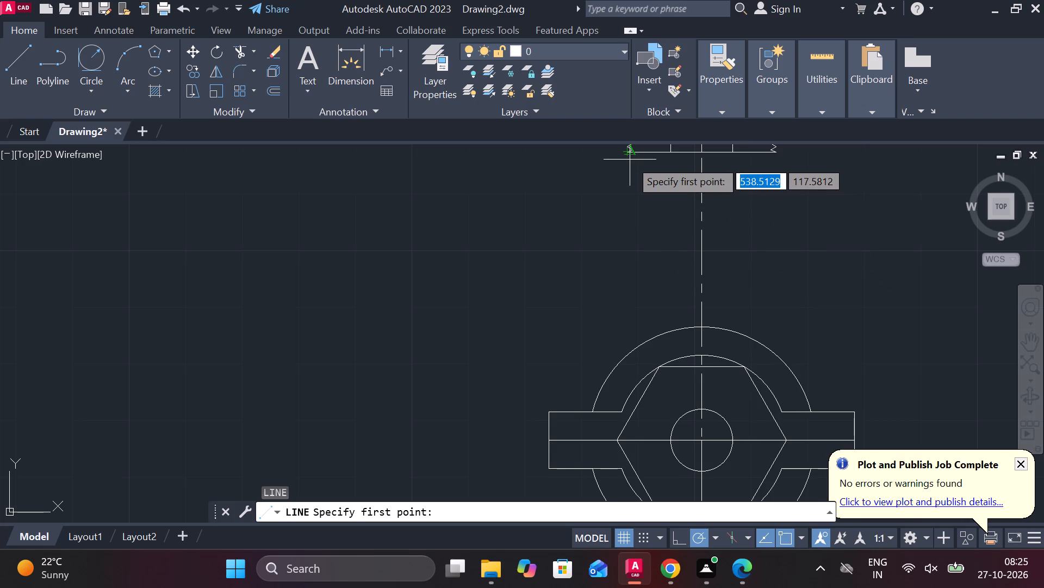
pyautogui.scroll(1, 630, 160)
pyautogui.moveTo(628, 191); pyautogui.dragTo(630, 236, button='middle')
pyautogui.scroll(1, 630, 236)
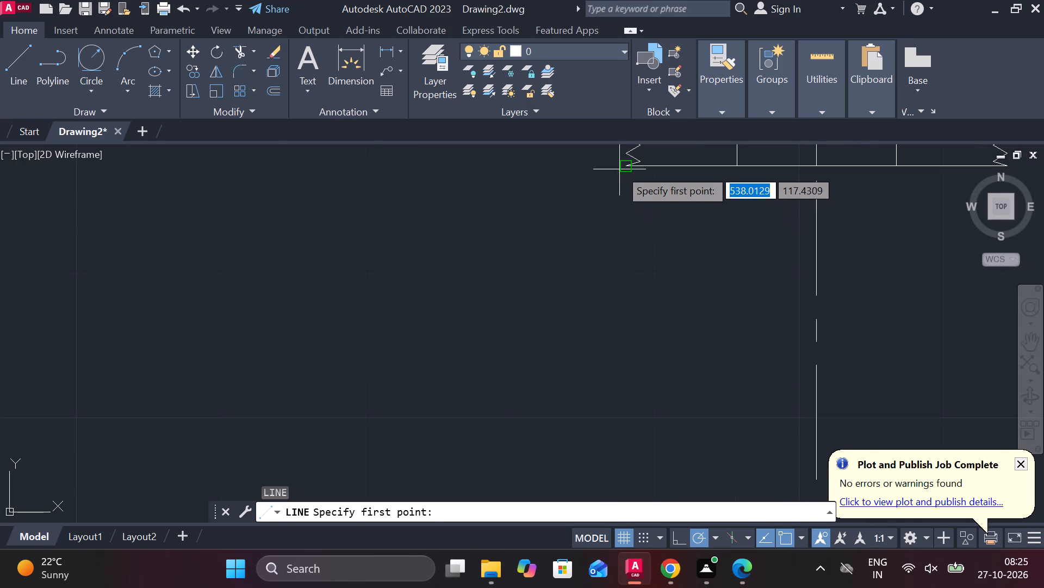
pyautogui.click(621, 164)
pyautogui.scroll(-2, 624, 241)
pyautogui.moveTo(635, 332); pyautogui.dragTo(645, 149, button='middle')
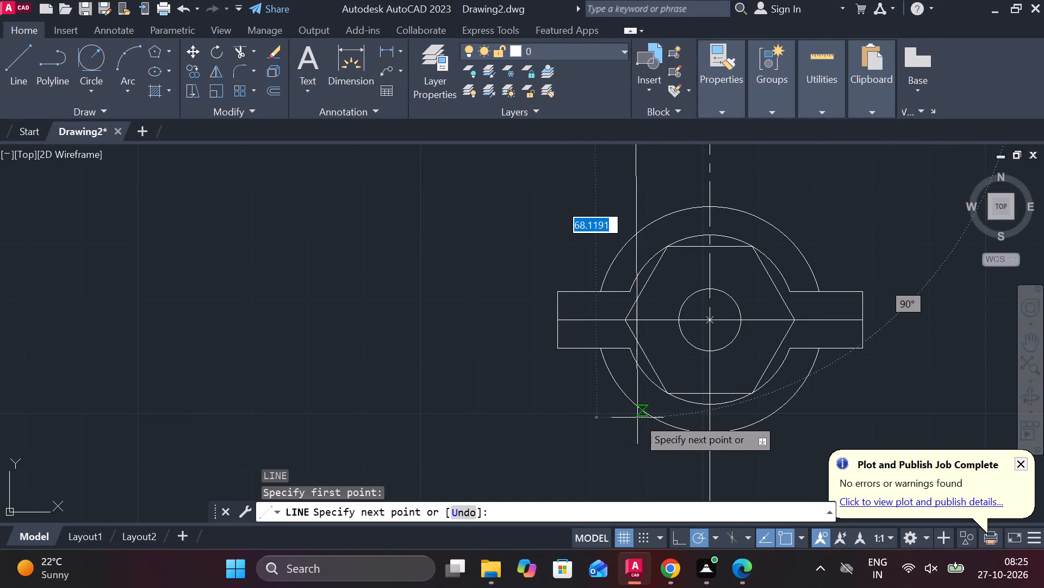
pyautogui.click(642, 438)
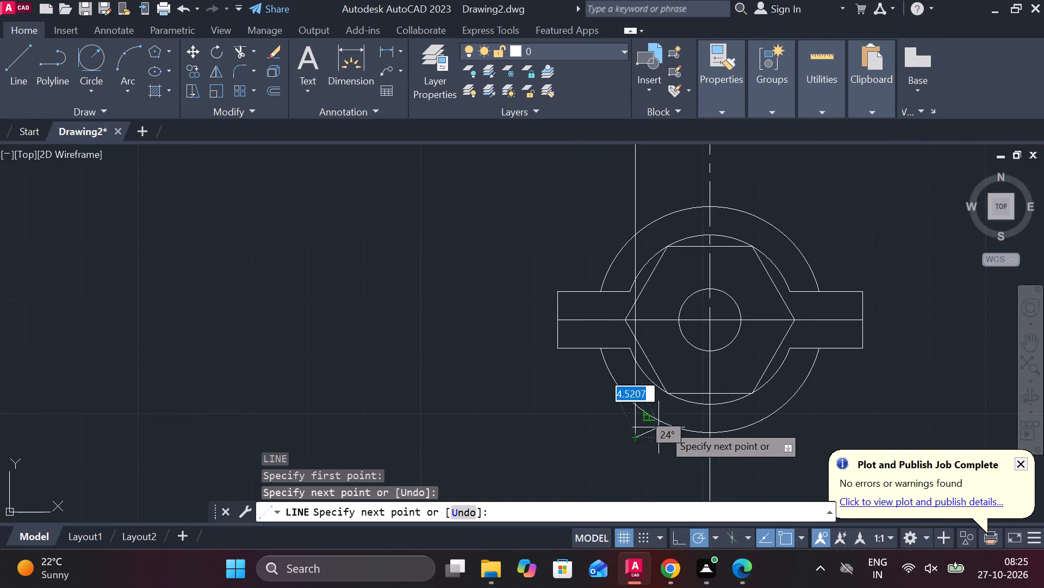
pyautogui.press('Escape')
# Draw a vertical projection line about 88 units long from the thread's right lower corner down past the hexagon view's outer circle.
pyautogui.moveTo(884, 296); pyautogui.dragTo(842, 383, button='middle')
pyautogui.press('space')
pyautogui.scroll(-3, 811, 284)
pyautogui.moveTo(811, 269); pyautogui.dragTo(801, 288, button='middle')
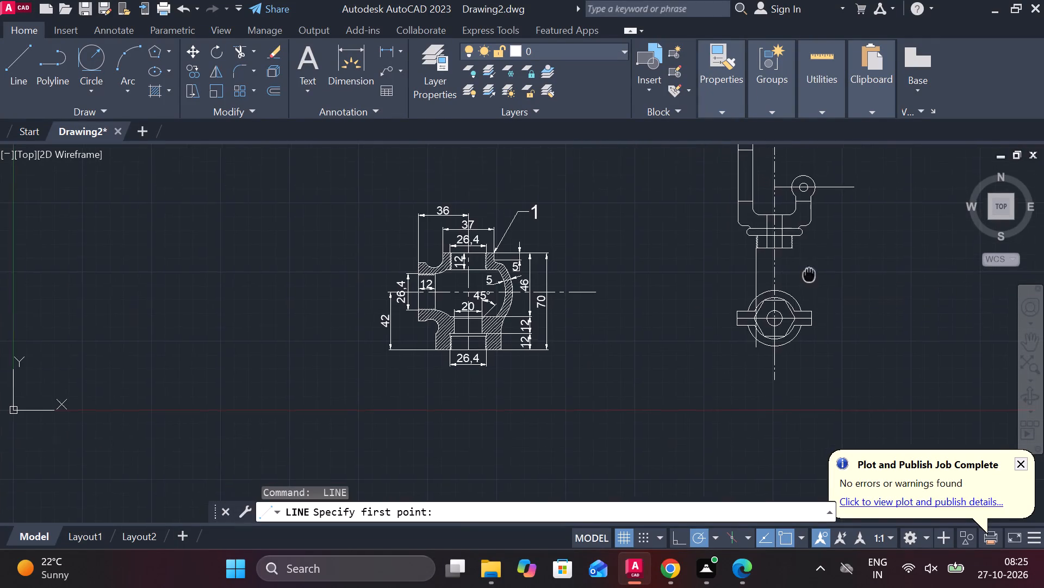
pyautogui.moveTo(801, 288); pyautogui.dragTo(782, 329, button='middle')
pyautogui.scroll(3, 773, 291)
pyautogui.click(748, 348)
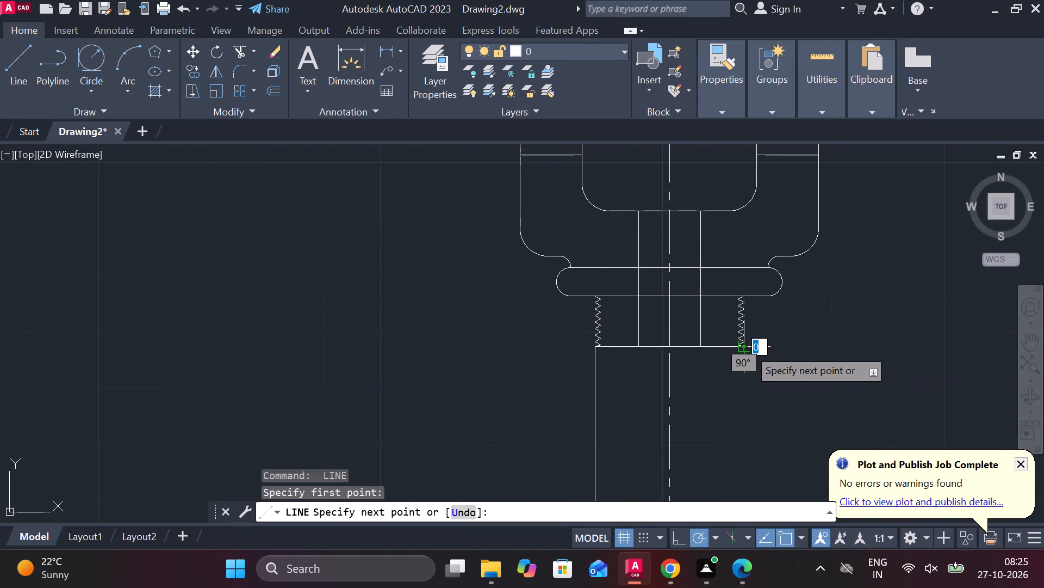
pyautogui.scroll(-2, 748, 357)
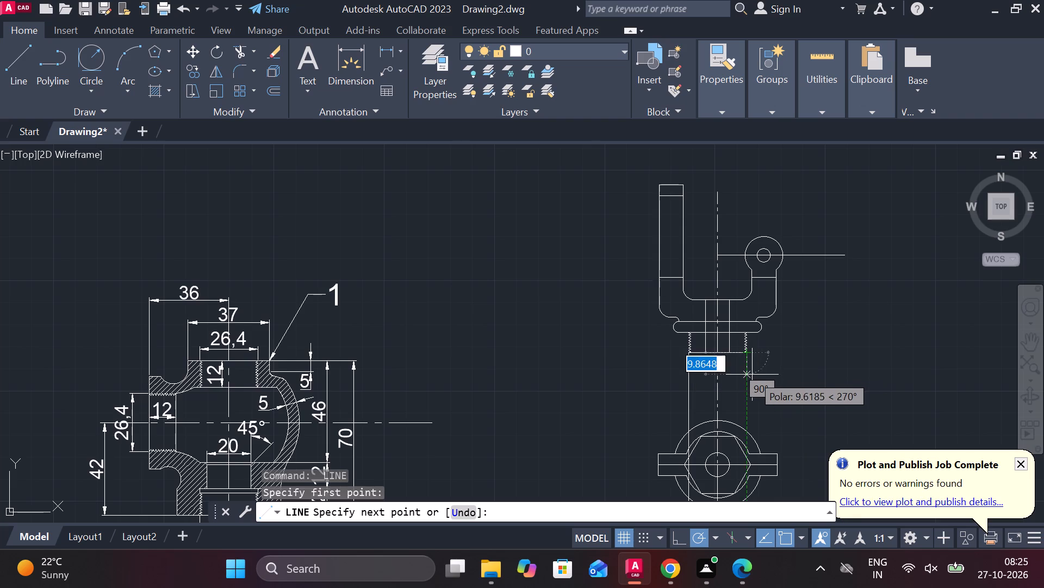
pyautogui.moveTo(752, 377); pyautogui.dragTo(730, 258, button='middle')
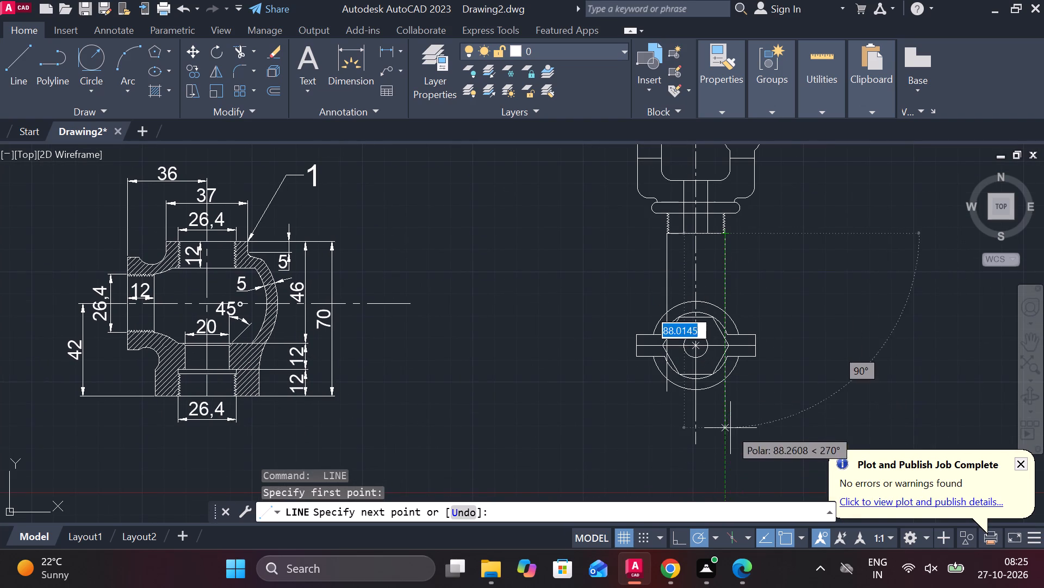
pyautogui.click(730, 428)
pyautogui.press('Escape')
# Trim both vertical projection lines above and below the hexagon view's outer circle.
pyautogui.write('TR')
pyautogui.press('space')
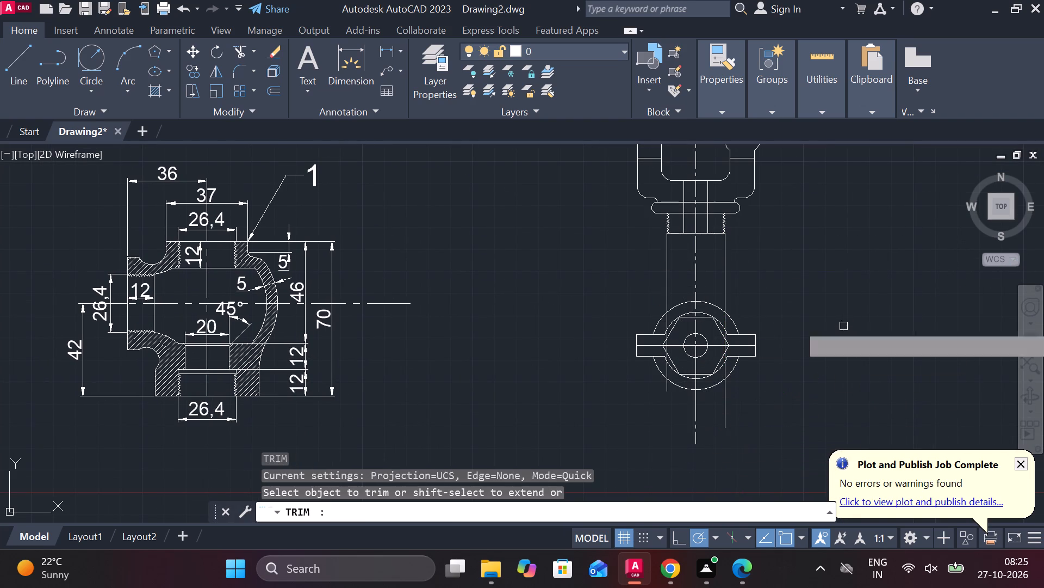
pyautogui.click(728, 260)
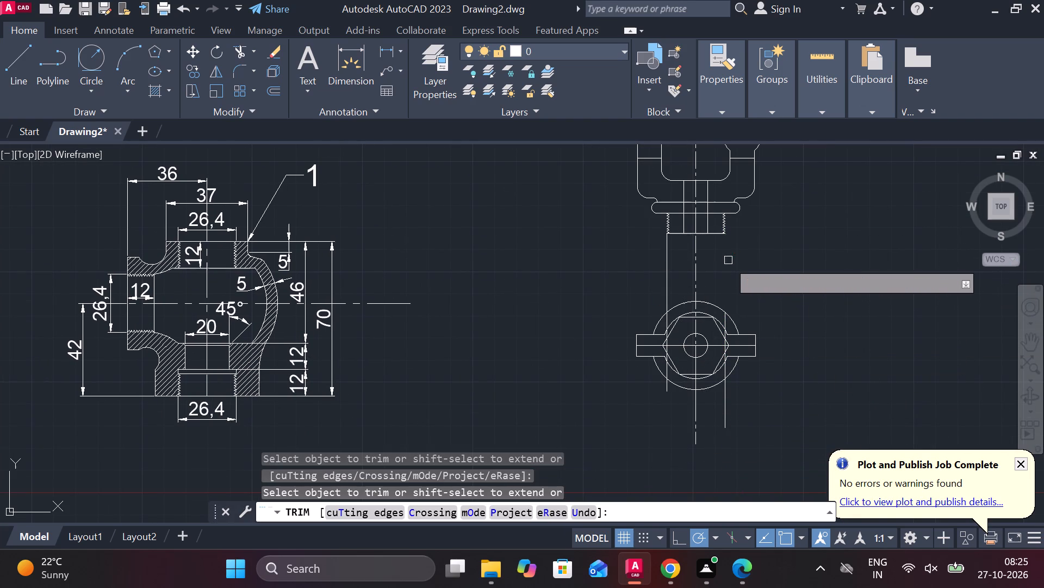
pyautogui.click(668, 268)
pyautogui.click(720, 398)
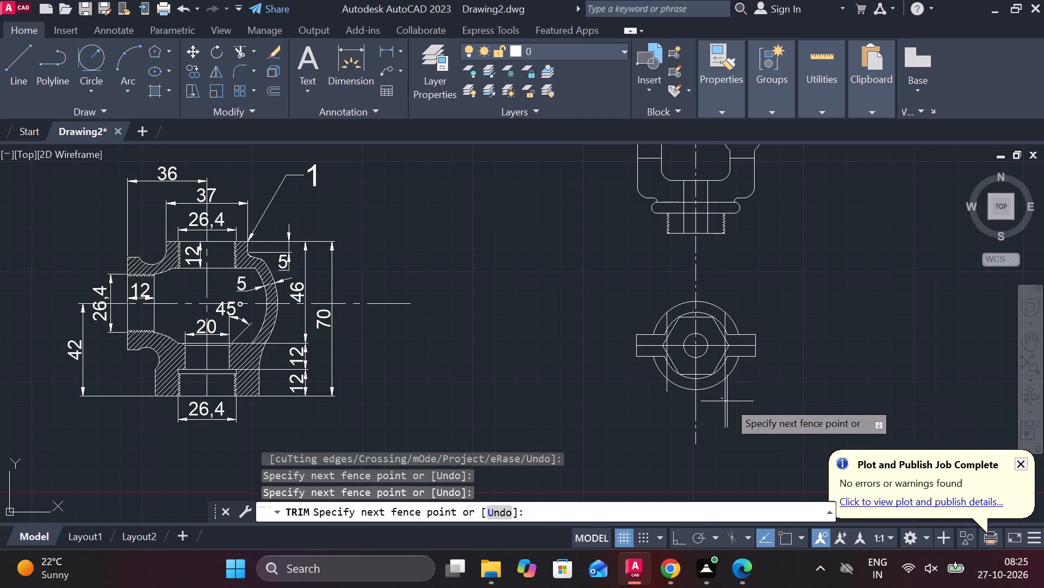
pyautogui.click(743, 405)
pyautogui.click(673, 392)
pyautogui.click(660, 389)
pyautogui.press('Escape')
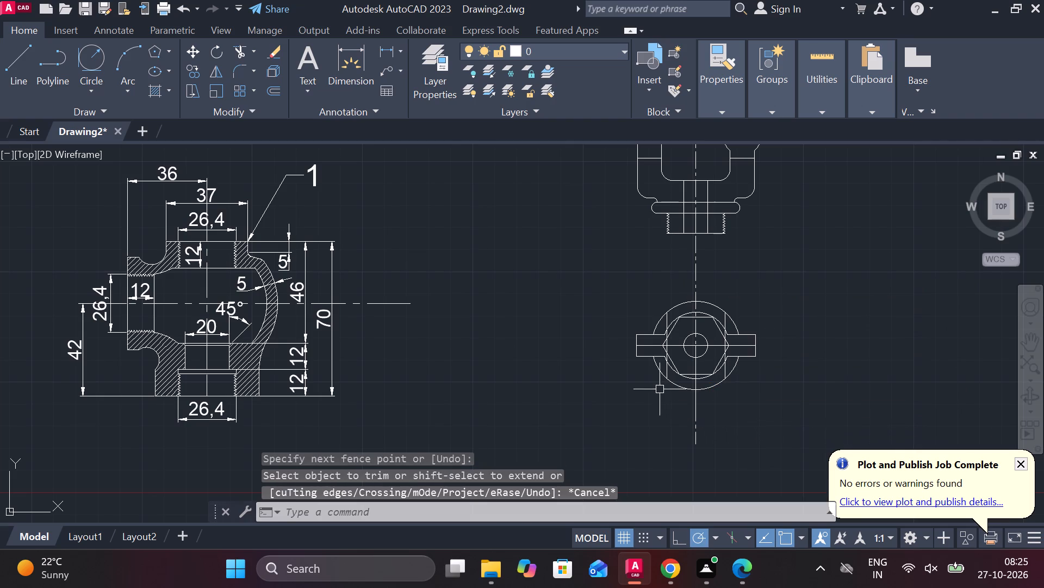
# Trim the left vertical line's upper portion between the outer circle and the arc around the hexagon.
pyautogui.scroll(2, 660, 389)
pyautogui.moveTo(665, 390); pyautogui.dragTo(607, 426, button='middle')
pyautogui.write('TR')
pyautogui.press('space')
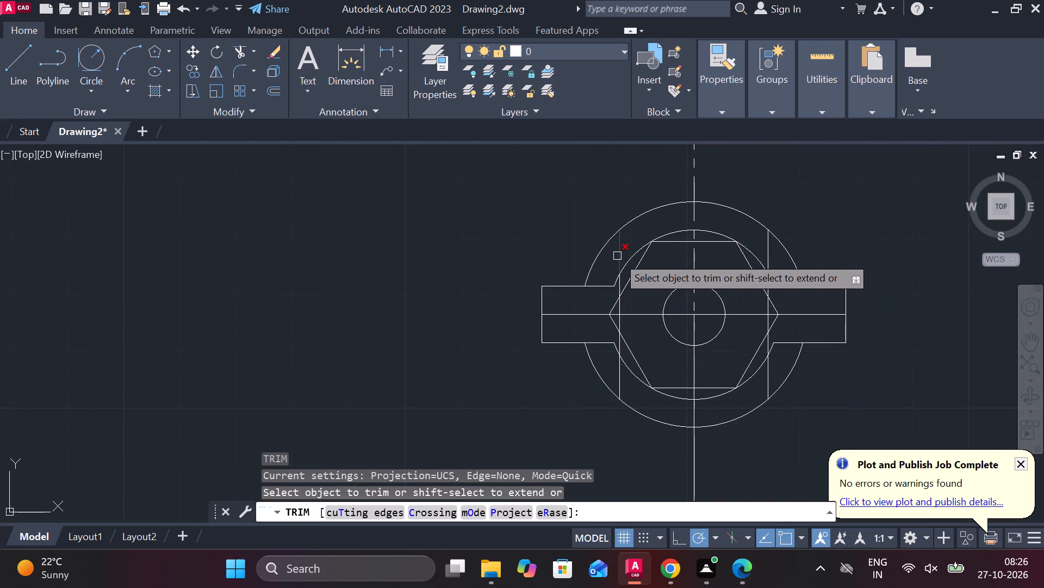
pyautogui.click(617, 256)
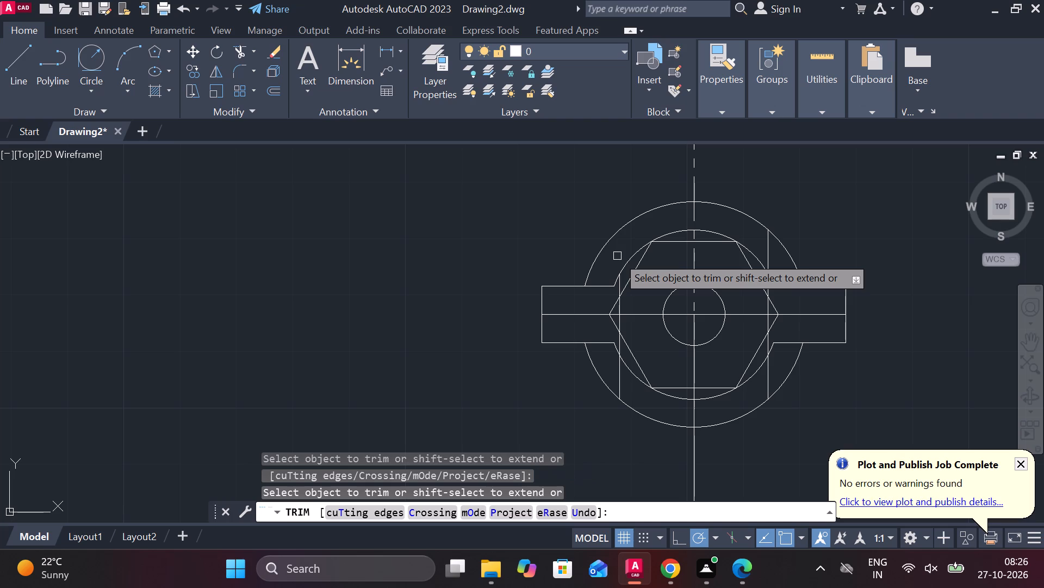
pyautogui.scroll(2, 622, 284)
pyautogui.press('Escape')
pyautogui.scroll(-2, 681, 291)
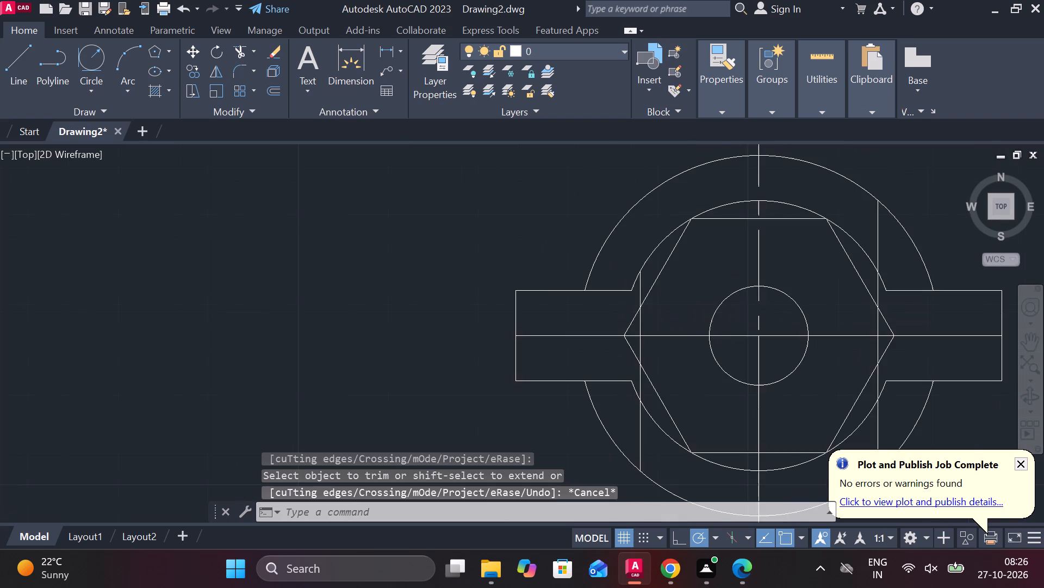
# Erase the hexagon and the upper and lower arcs surrounding it.
pyautogui.click(779, 249)
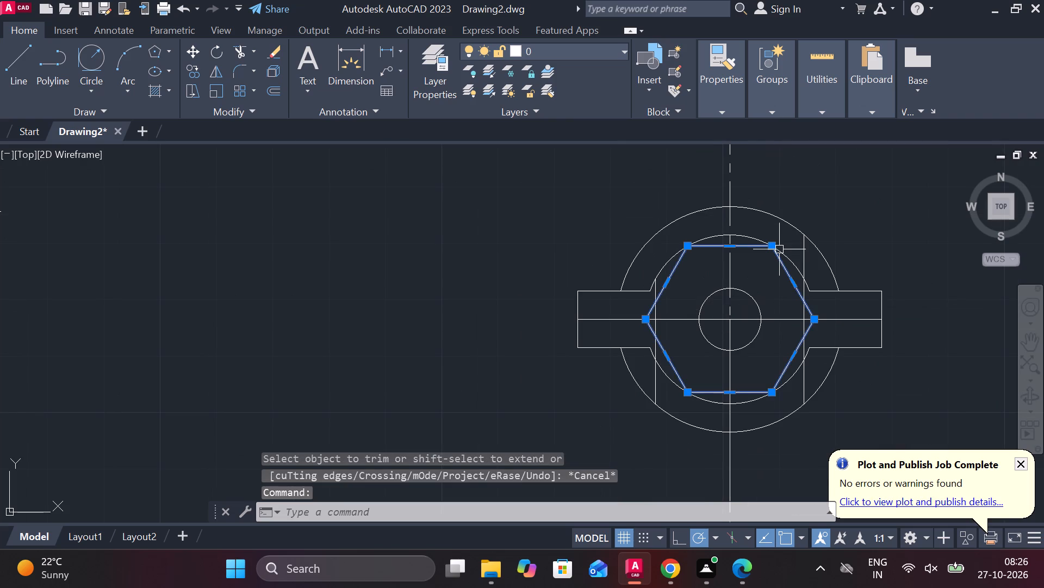
pyautogui.write('E')
pyautogui.press('space')
pyautogui.click(774, 246)
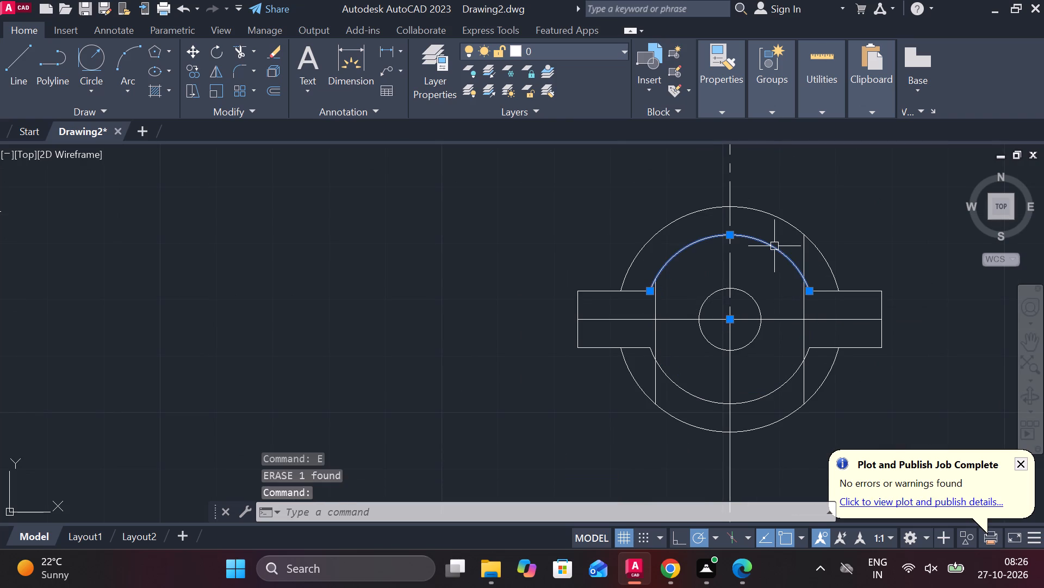
pyautogui.write('E')
pyautogui.press('space')
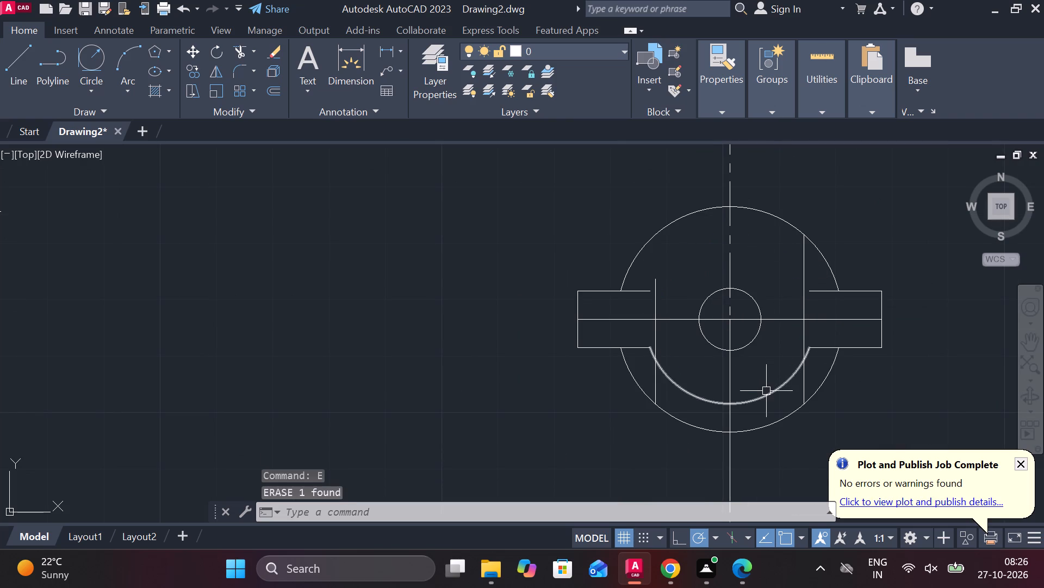
pyautogui.click(766, 391)
pyautogui.write('E')
pyautogui.press('space')
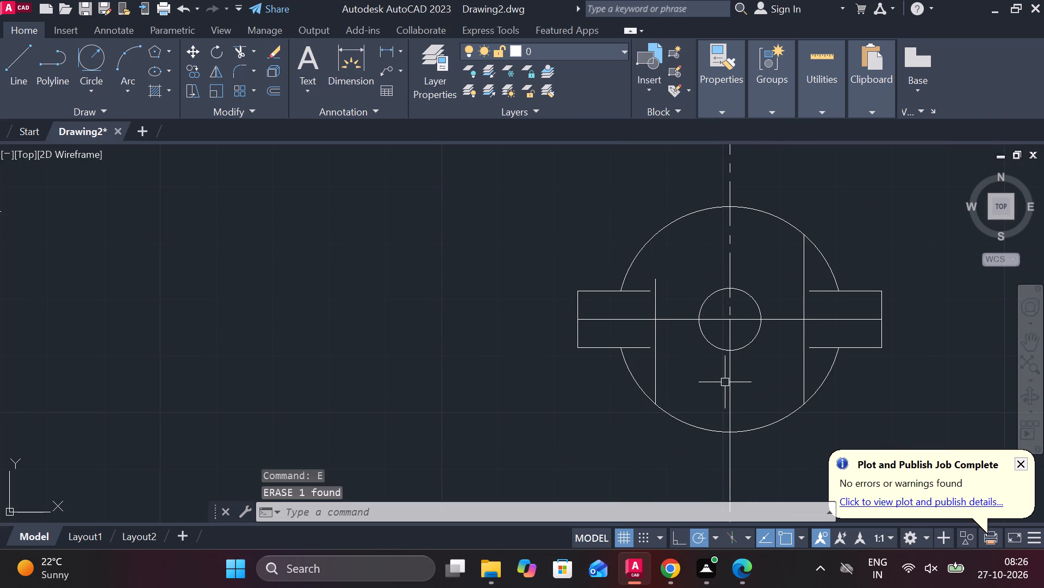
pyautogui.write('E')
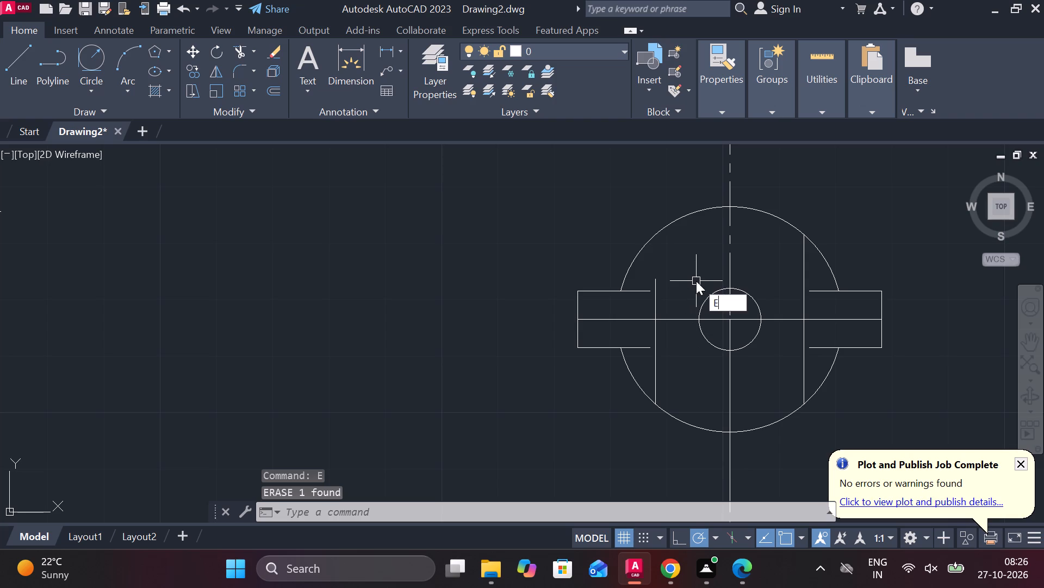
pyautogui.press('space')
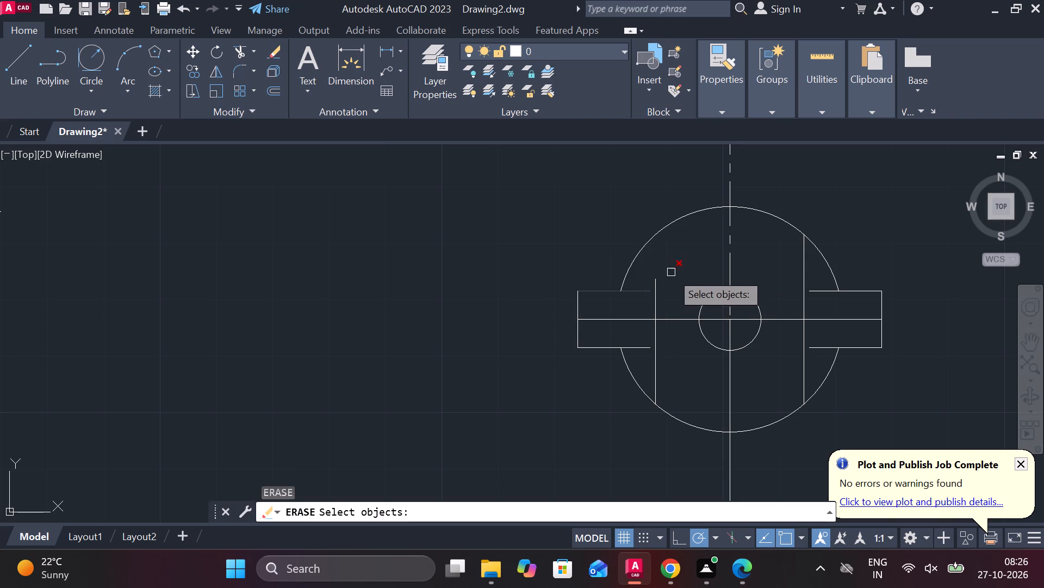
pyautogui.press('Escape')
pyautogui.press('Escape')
# Extend the upper and lower lines of both side arms inward to the left and right vertical lines.
pyautogui.write('EX')
pyautogui.press('space')
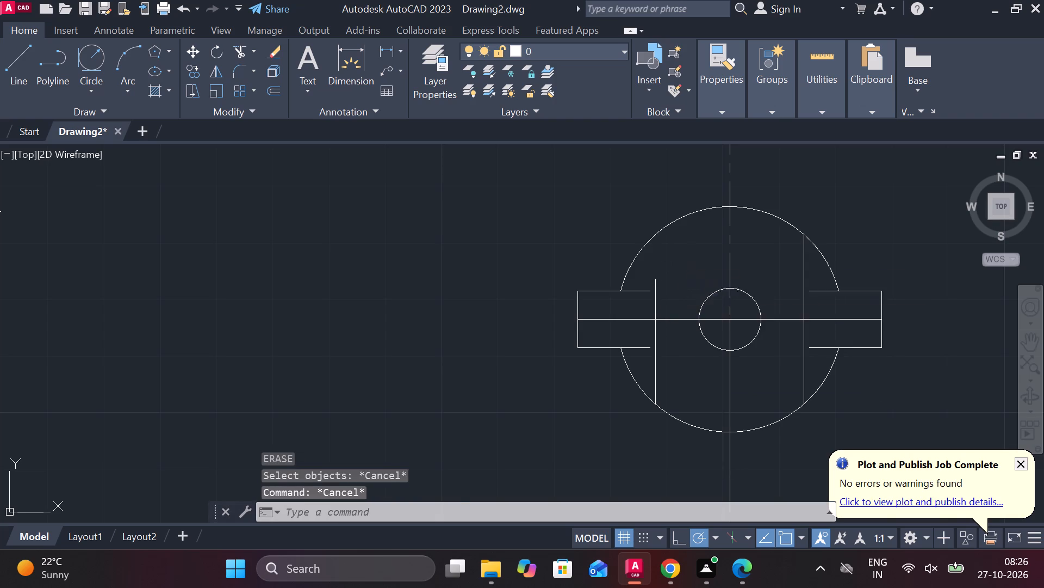
pyautogui.click(639, 292)
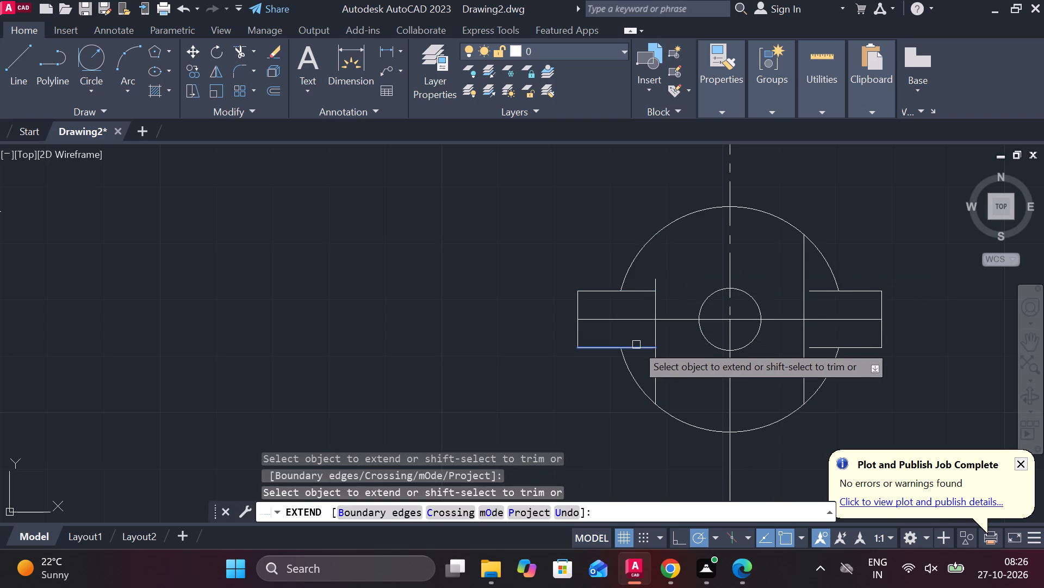
pyautogui.click(636, 345)
pyautogui.click(812, 292)
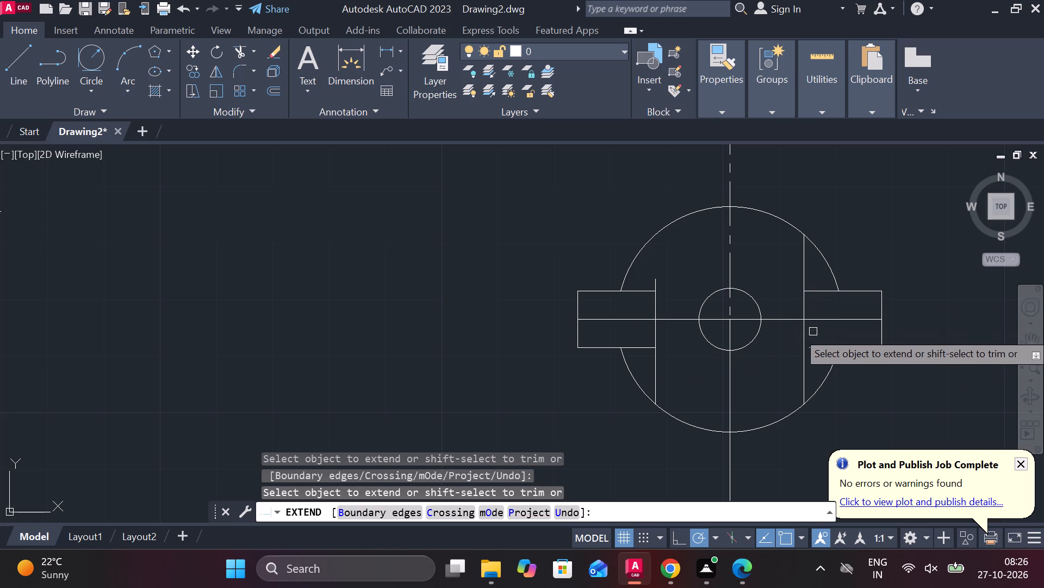
pyautogui.click(816, 351)
pyautogui.press('Escape')
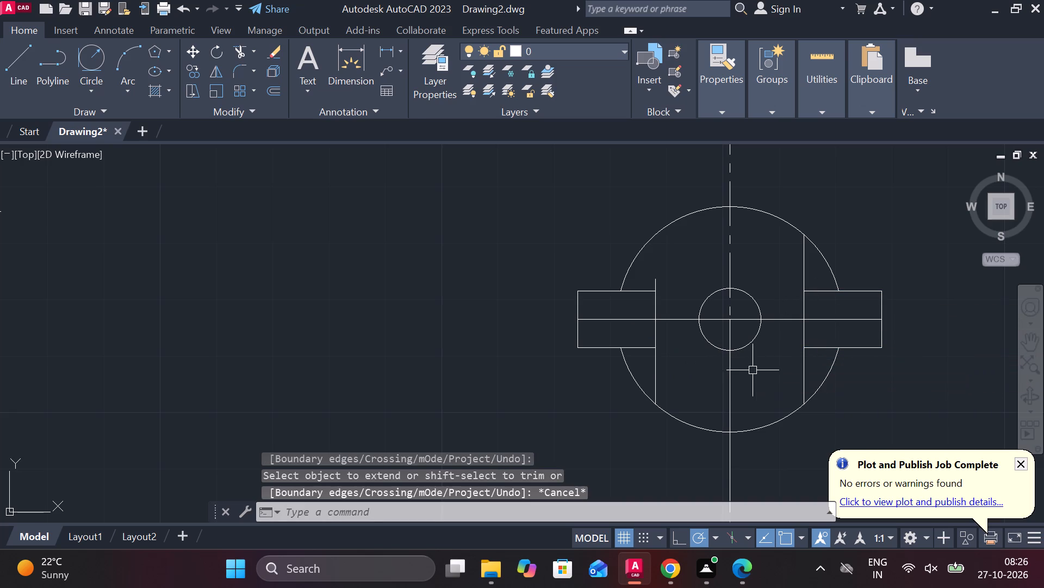
# Trim the vertical lines above and below both side arms so they only close the arms' inner ends.
pyautogui.write('TR')
pyautogui.press('space')
pyautogui.click(649, 373)
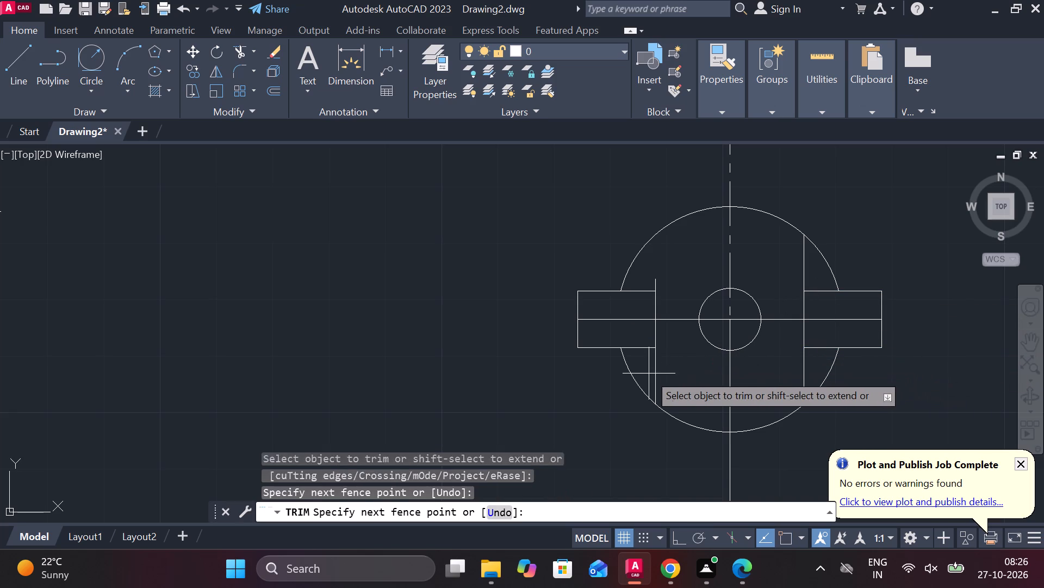
pyautogui.click(665, 370)
pyautogui.click(652, 279)
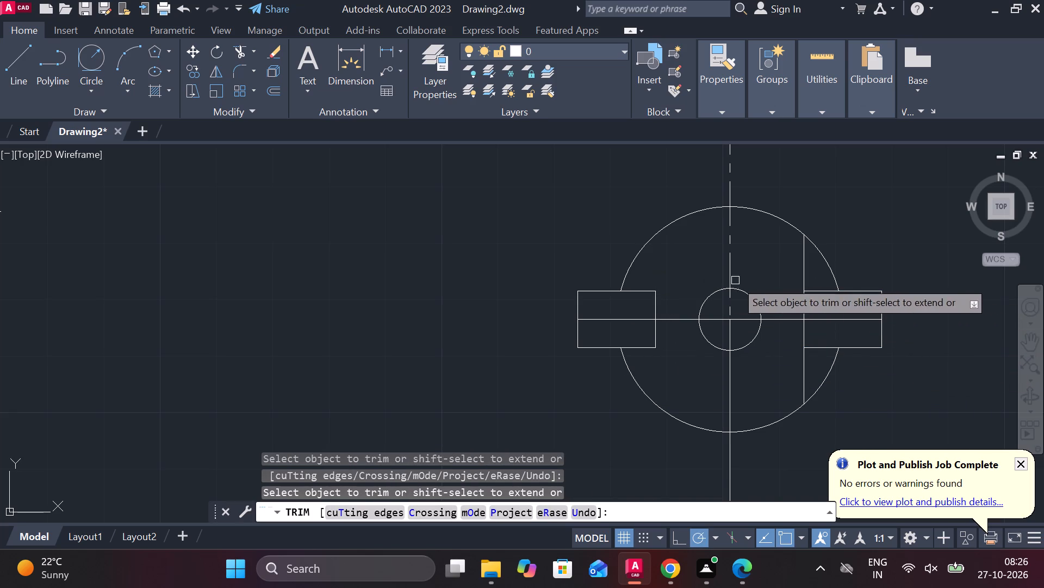
pyautogui.click(805, 265)
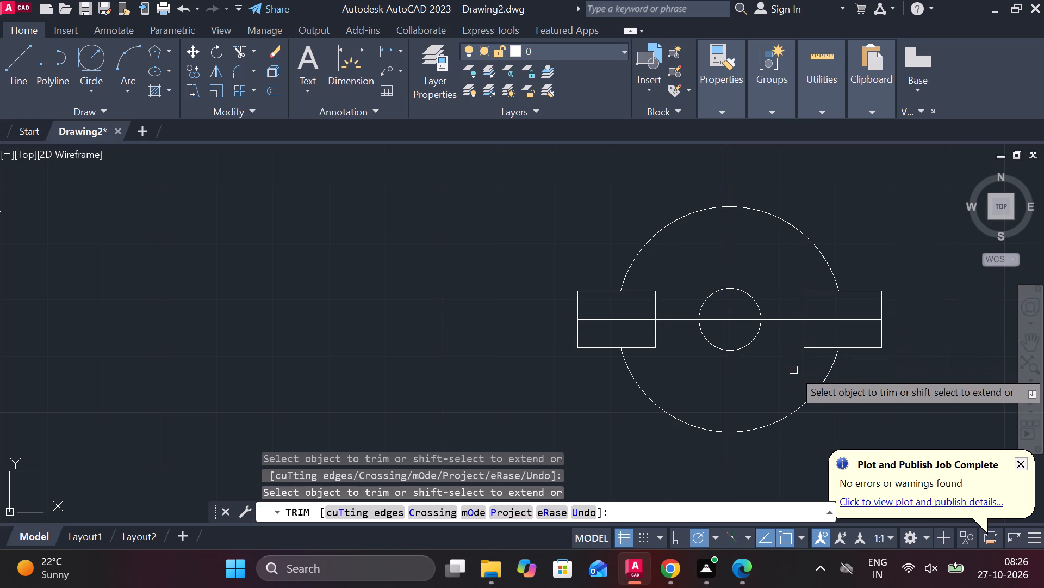
pyautogui.click(807, 376)
pyautogui.moveTo(778, 365); pyautogui.dragTo(763, 365, button='middle')
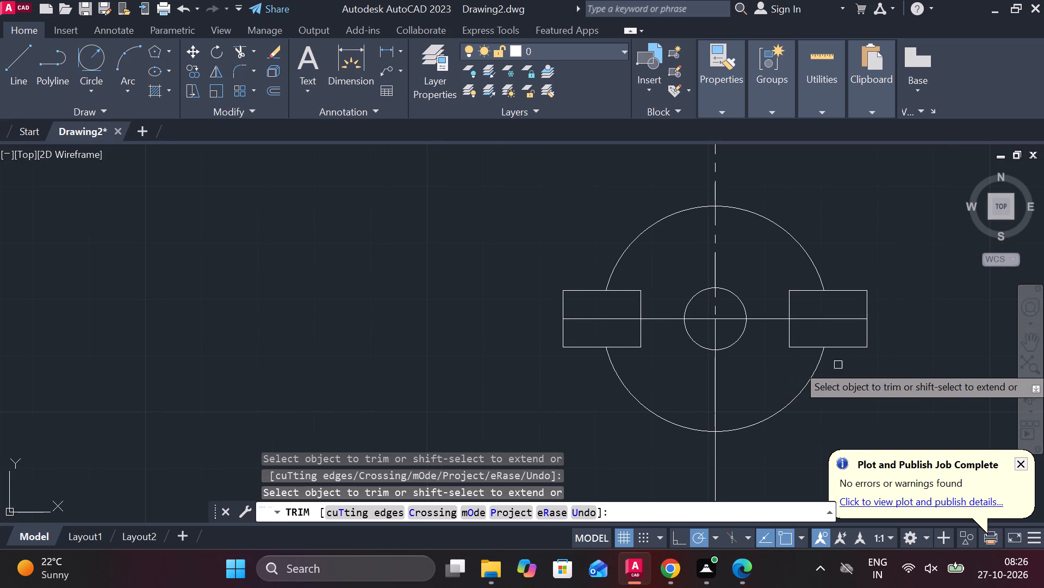
pyautogui.press('Escape')
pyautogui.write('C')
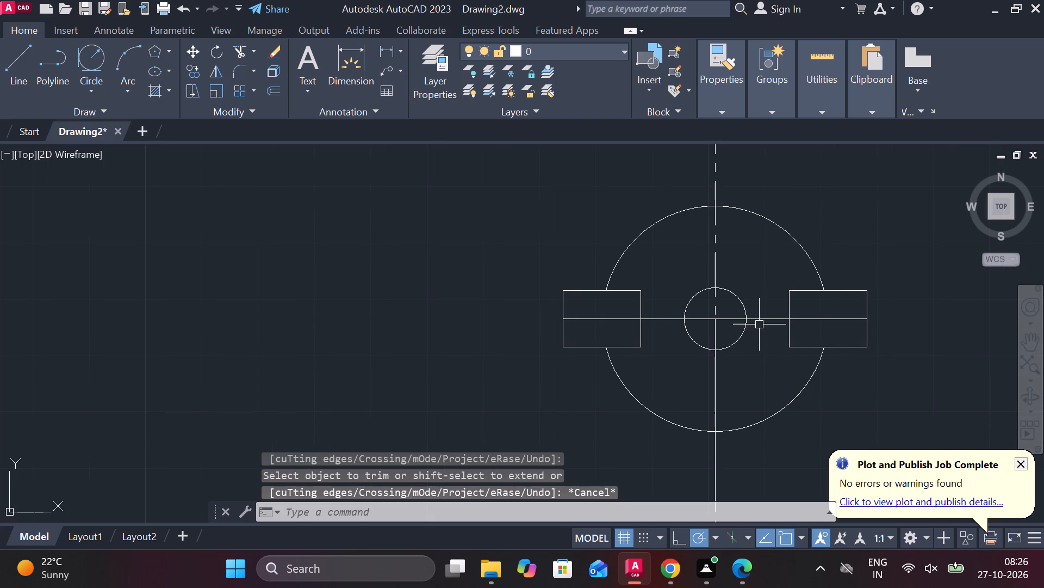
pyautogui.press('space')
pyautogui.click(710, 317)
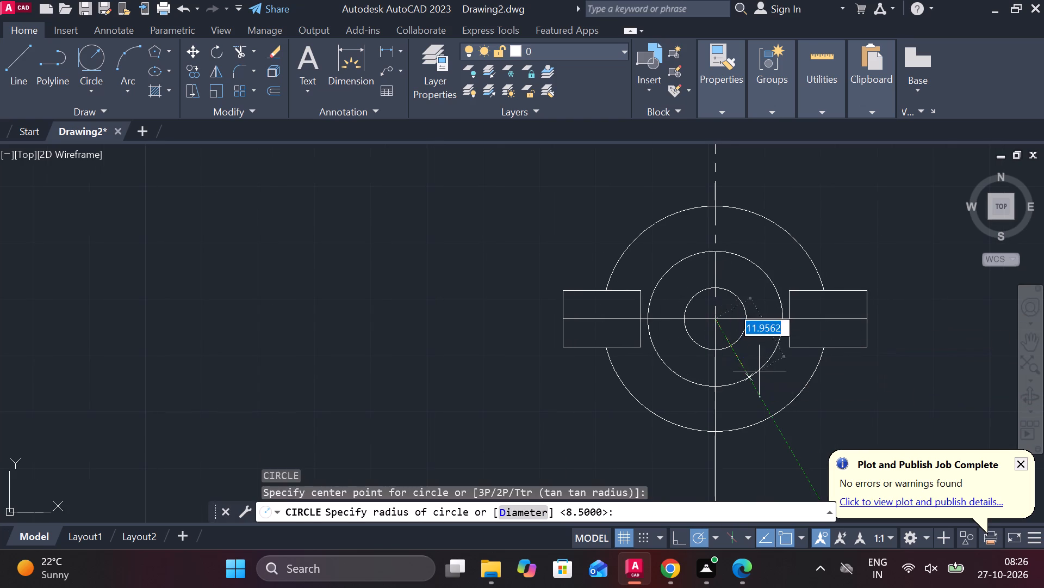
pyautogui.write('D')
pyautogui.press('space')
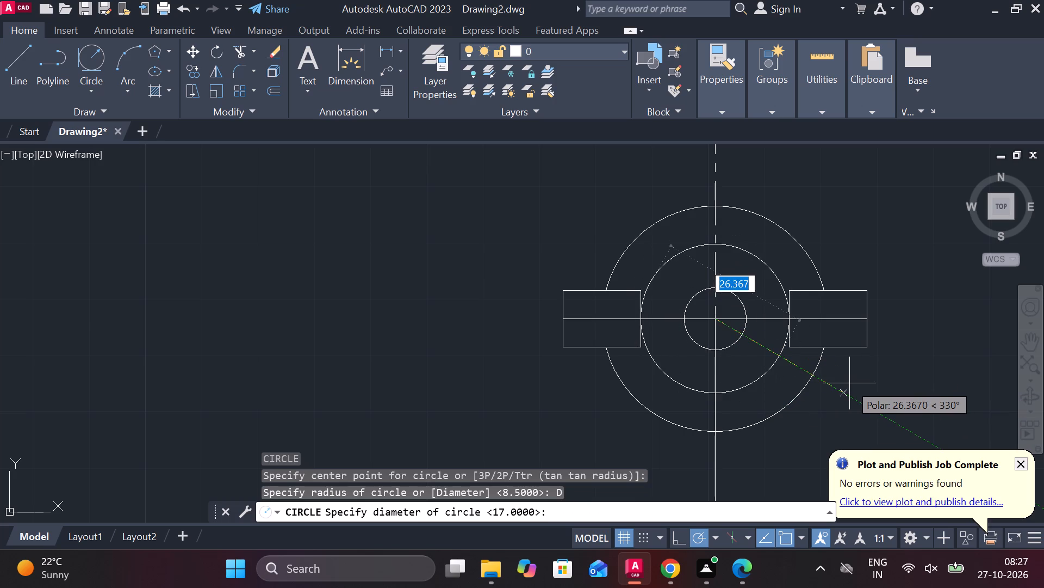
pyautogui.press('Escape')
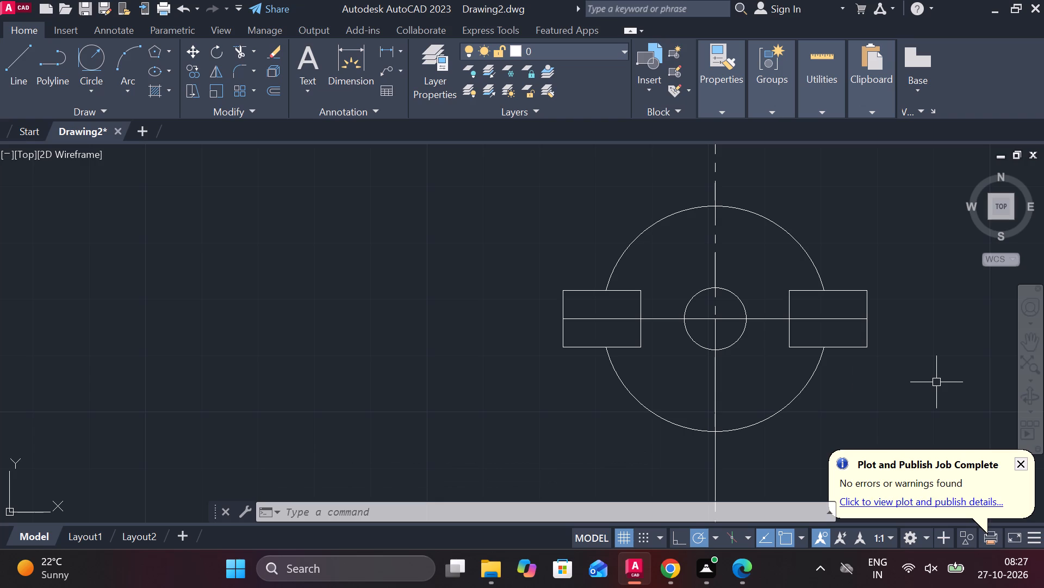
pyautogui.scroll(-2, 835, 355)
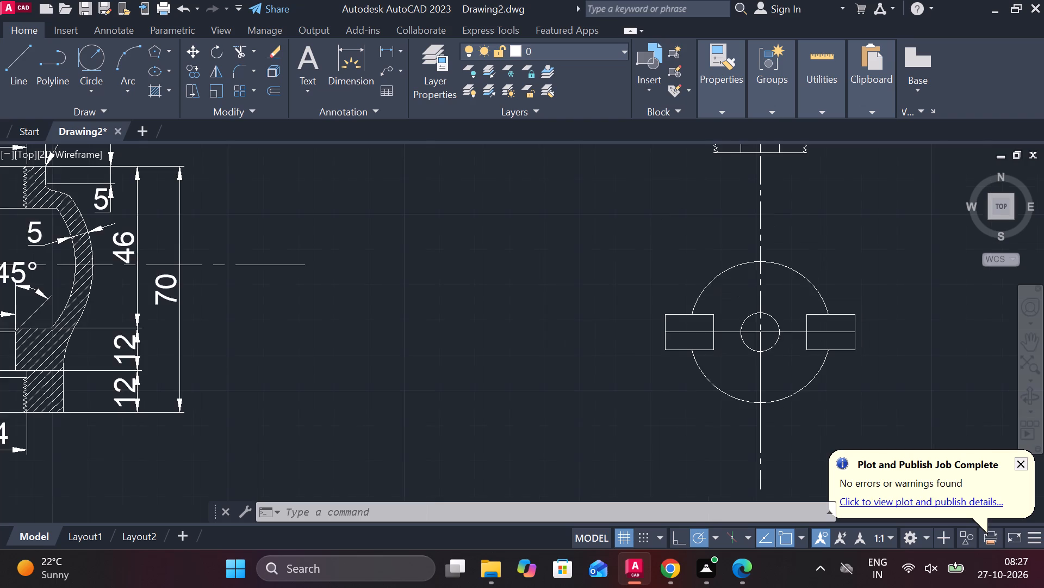
# Dimension the lower view's overall width between the outer ends of both side arms, placing the linear dimension beneath the circle.
pyautogui.moveTo(835, 355); pyautogui.dragTo(691, 383, button='middle')
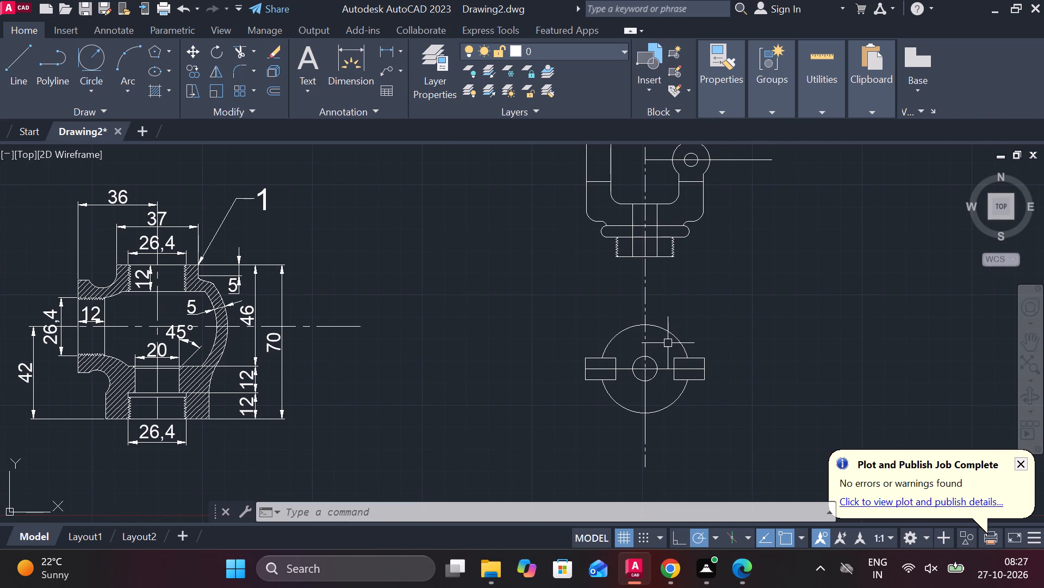
pyautogui.scroll(1, 668, 343)
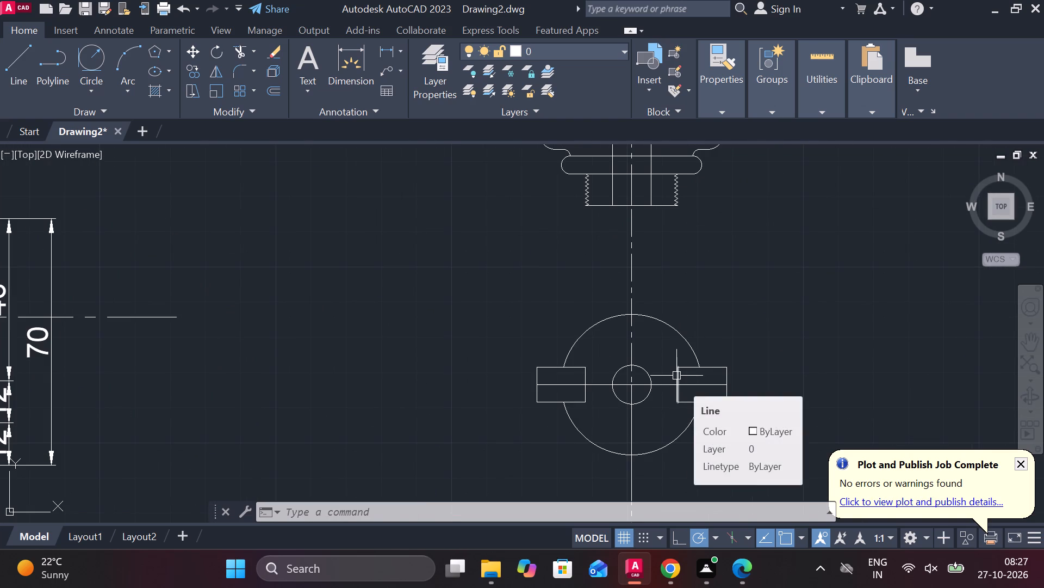
pyautogui.click(385, 53)
pyautogui.click(542, 381)
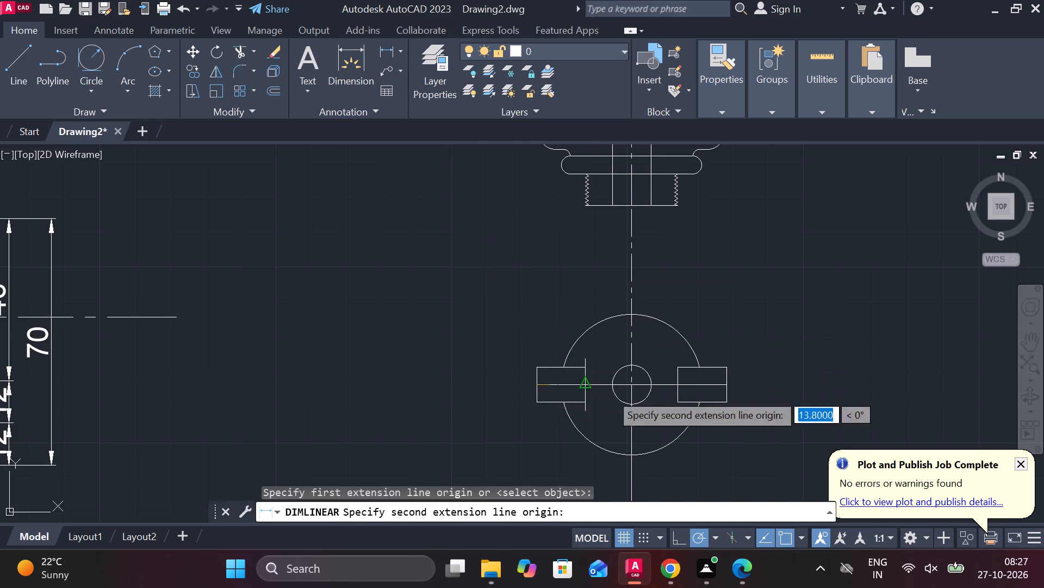
pyautogui.click(724, 388)
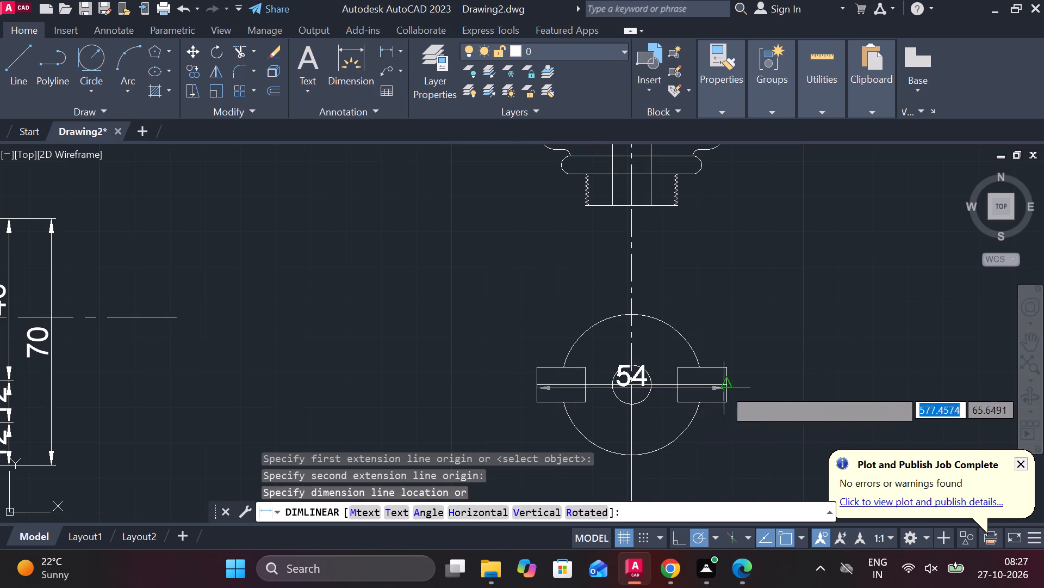
pyautogui.moveTo(724, 388); pyautogui.dragTo(726, 305, button='middle')
pyautogui.click(750, 427)
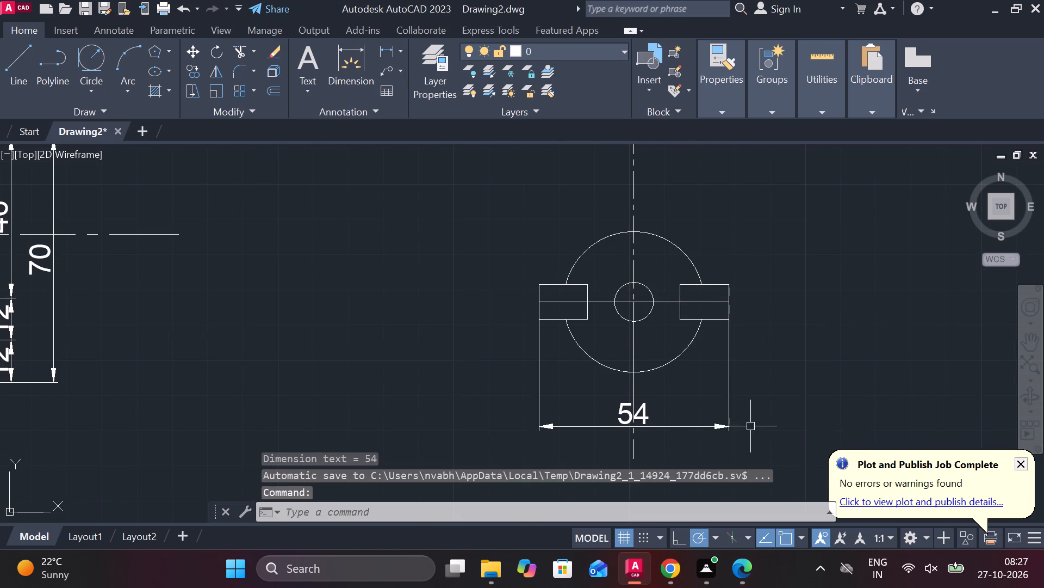
# Add a vertical linear dimension between the outer circle's top and bottom points, placed to the left of the lower view.
pyautogui.press('space')
pyautogui.click(637, 229)
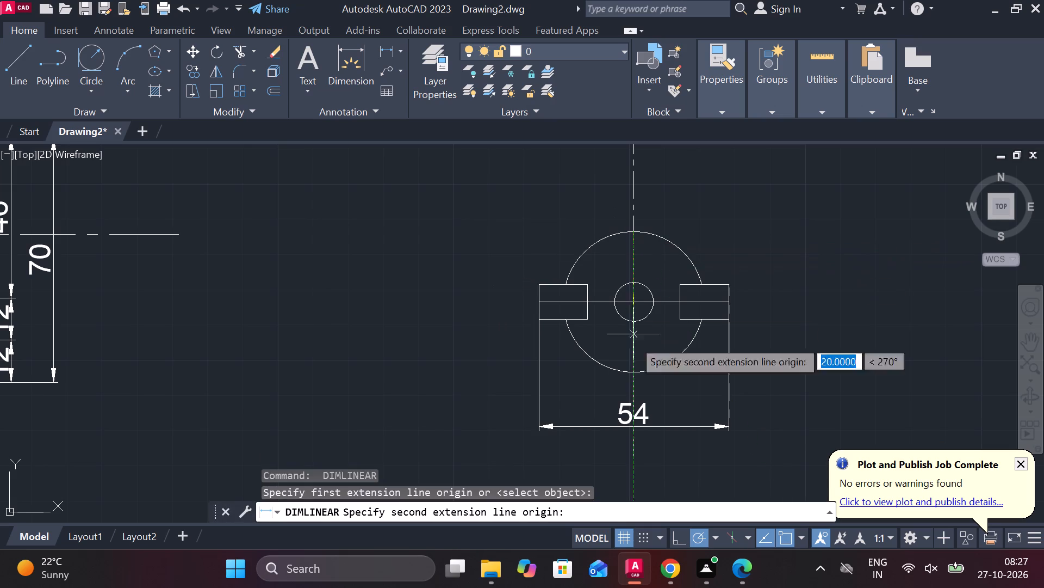
pyautogui.click(633, 370)
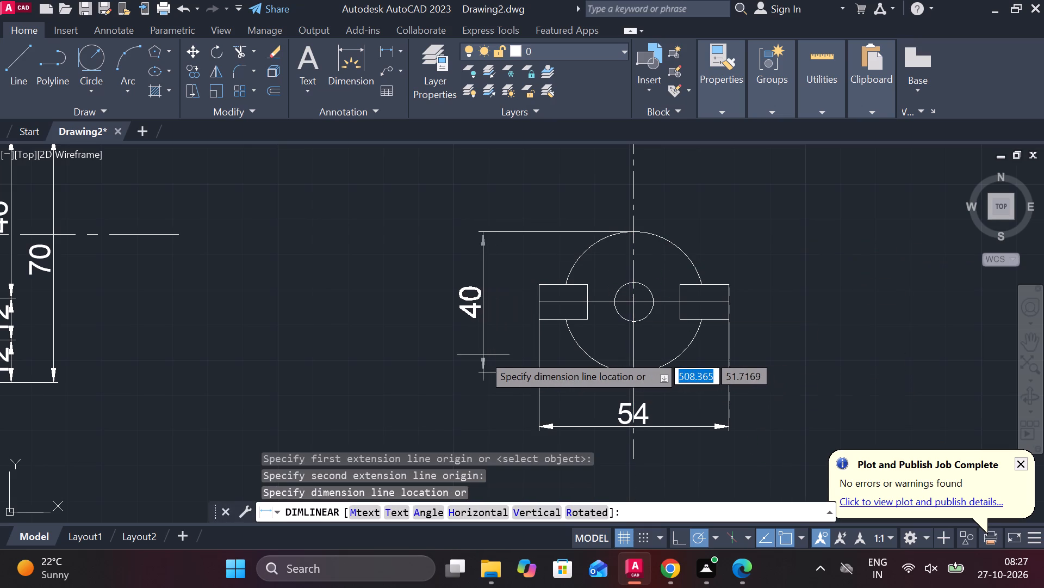
pyautogui.click(483, 354)
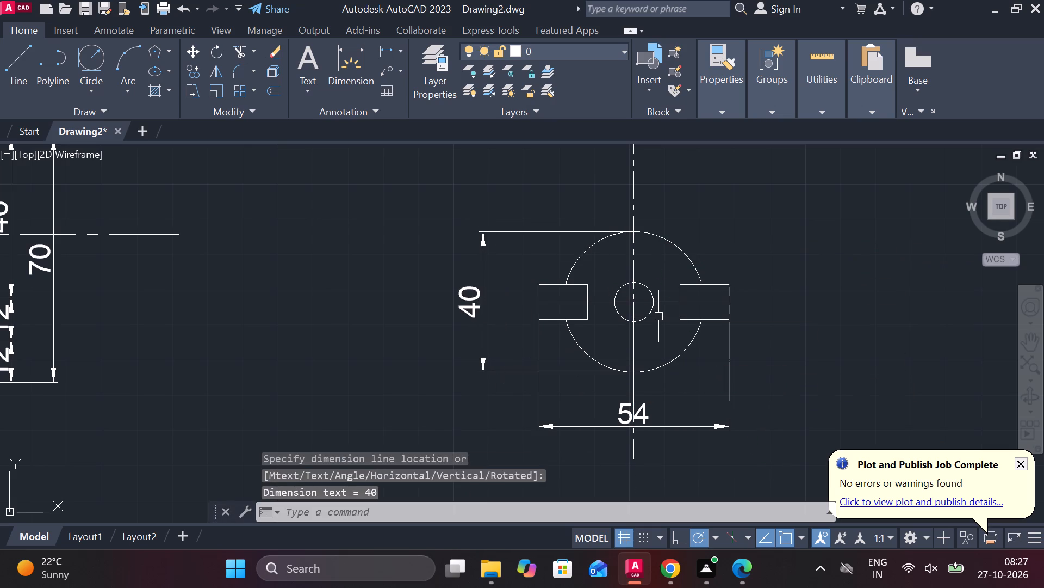
# Erase the horizontal construction line running from the vertical centreline through the small eye circles in the upper fork view.
pyautogui.scroll(-1, 662, 318)
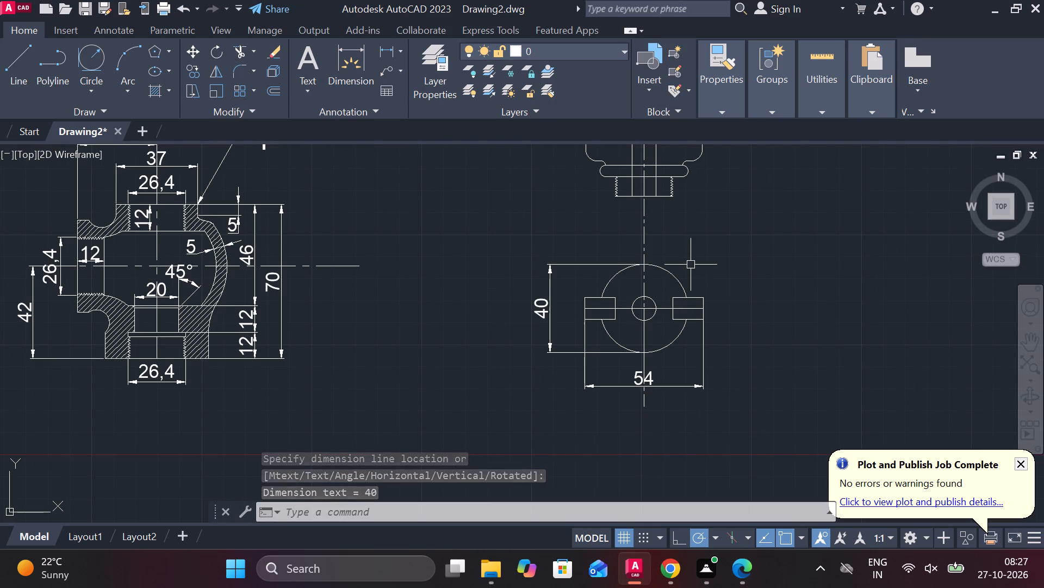
pyautogui.moveTo(704, 263); pyautogui.dragTo(665, 402, button='middle')
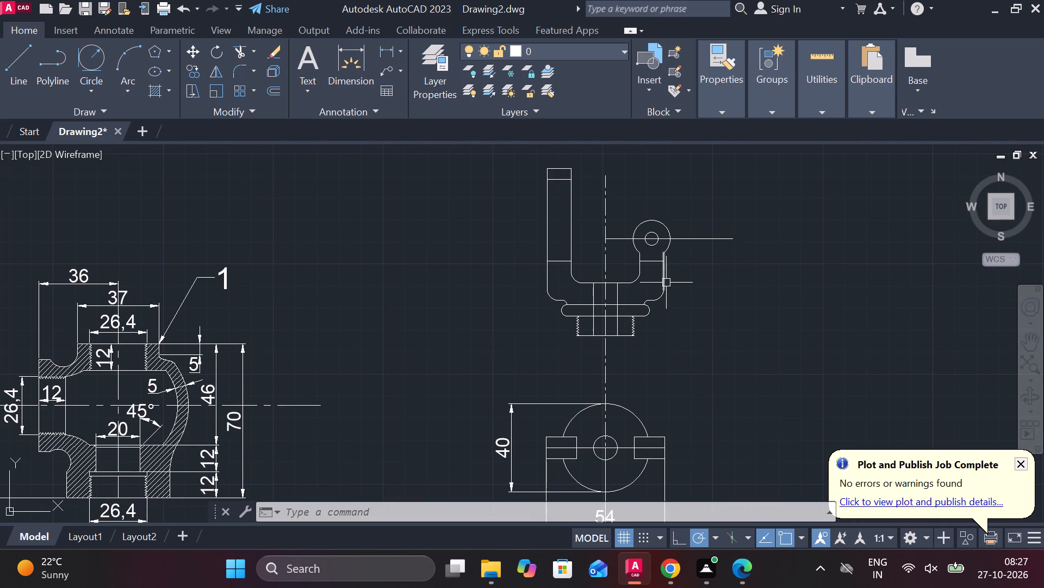
pyautogui.click(724, 240)
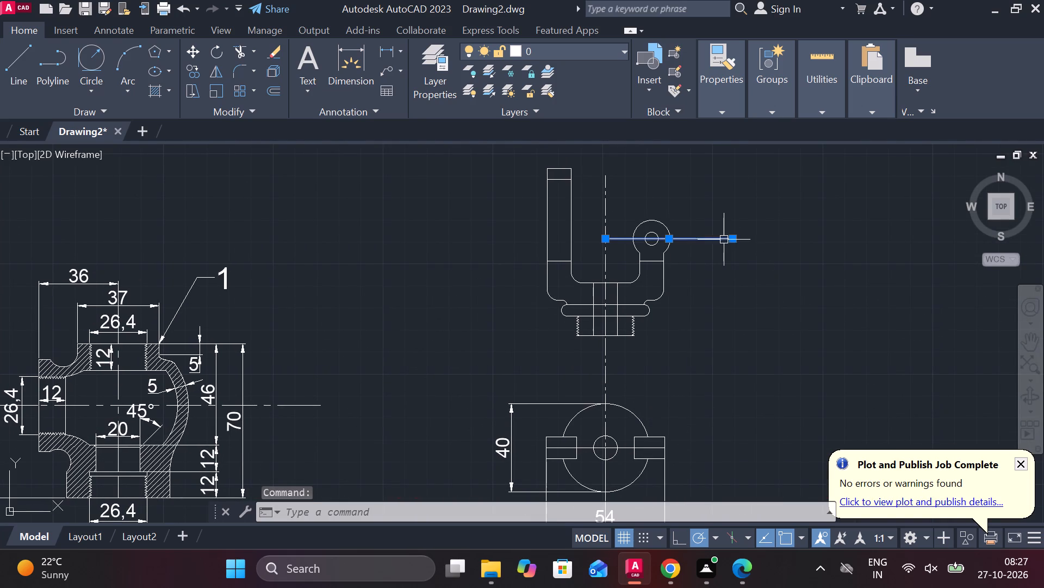
pyautogui.write('E')
pyautogui.press('space')
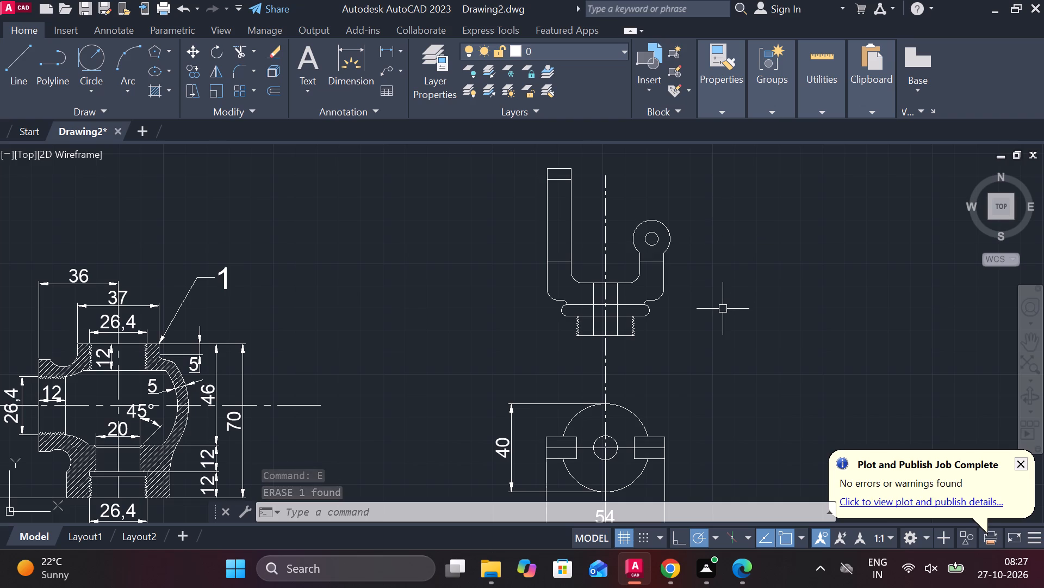
pyautogui.scroll(-1, 704, 363)
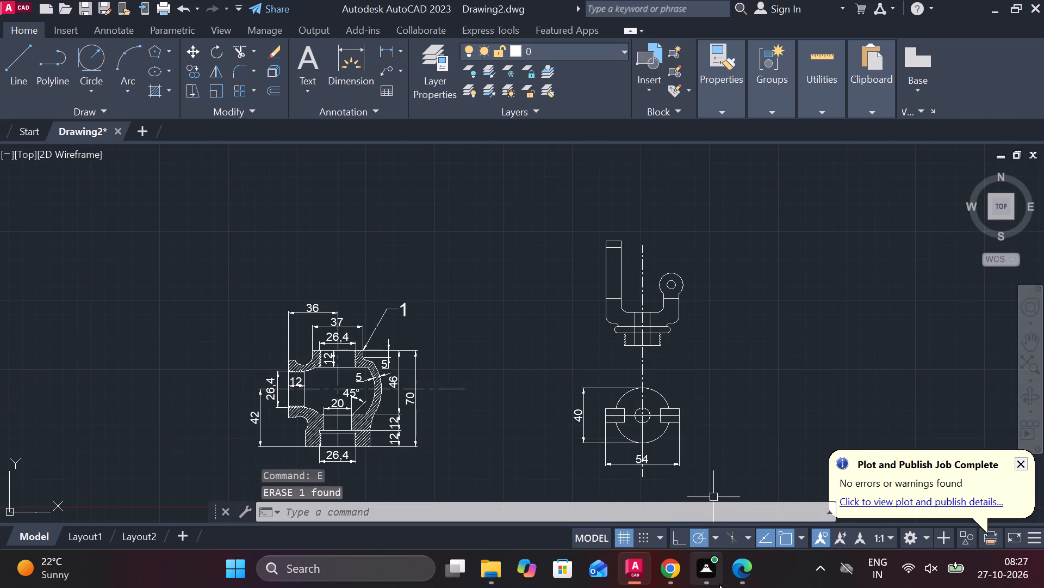
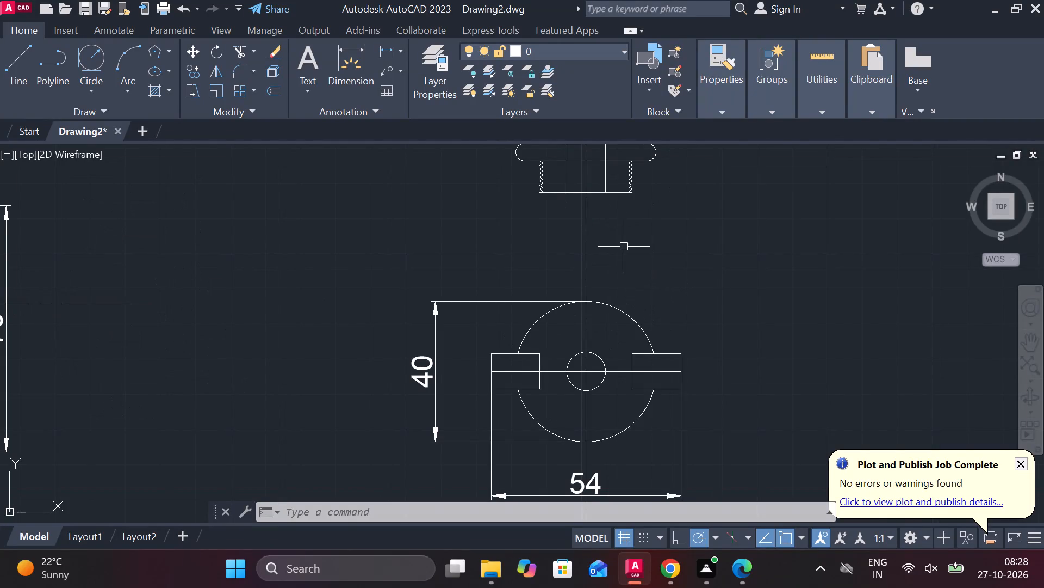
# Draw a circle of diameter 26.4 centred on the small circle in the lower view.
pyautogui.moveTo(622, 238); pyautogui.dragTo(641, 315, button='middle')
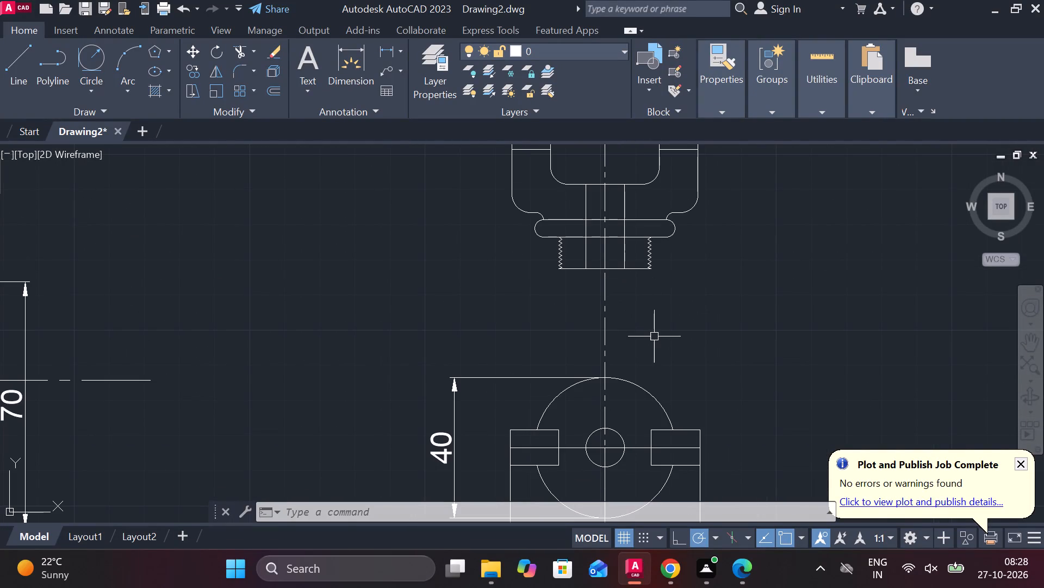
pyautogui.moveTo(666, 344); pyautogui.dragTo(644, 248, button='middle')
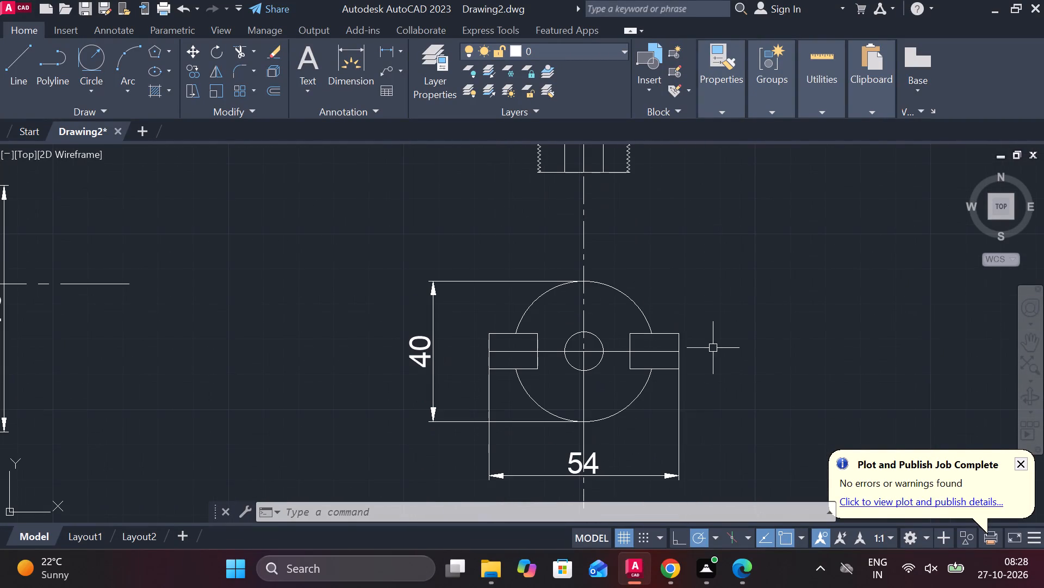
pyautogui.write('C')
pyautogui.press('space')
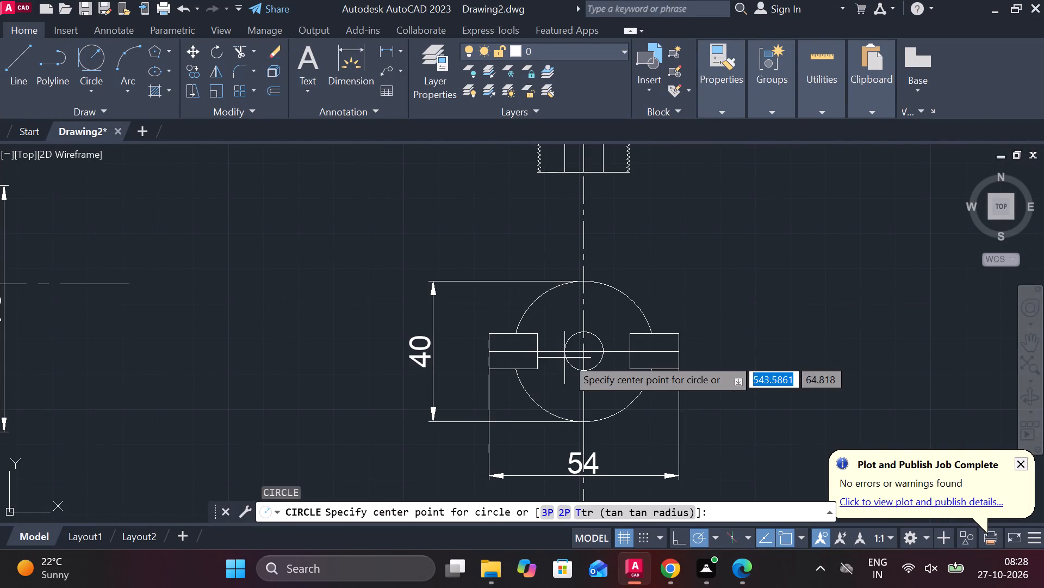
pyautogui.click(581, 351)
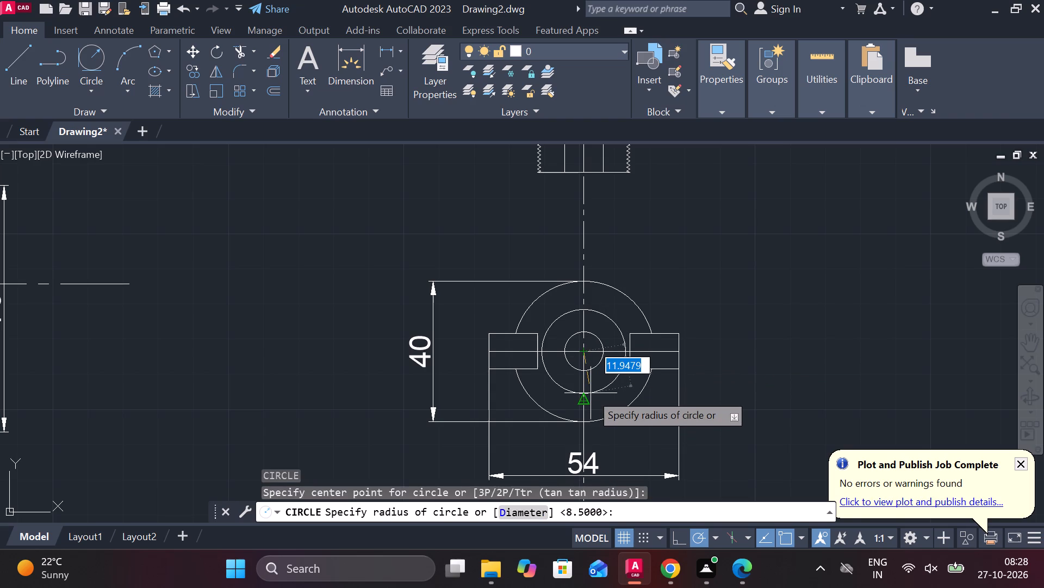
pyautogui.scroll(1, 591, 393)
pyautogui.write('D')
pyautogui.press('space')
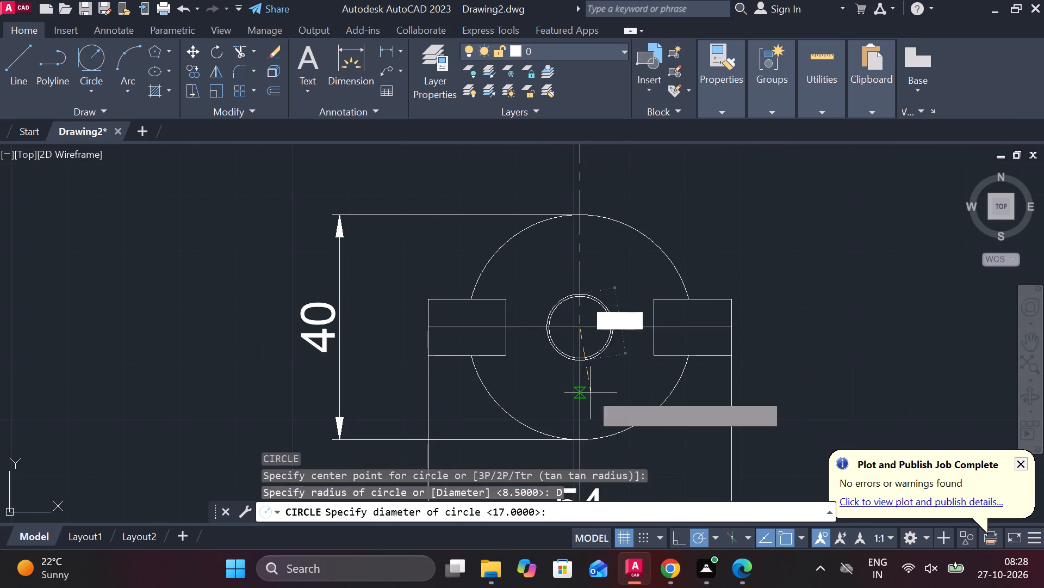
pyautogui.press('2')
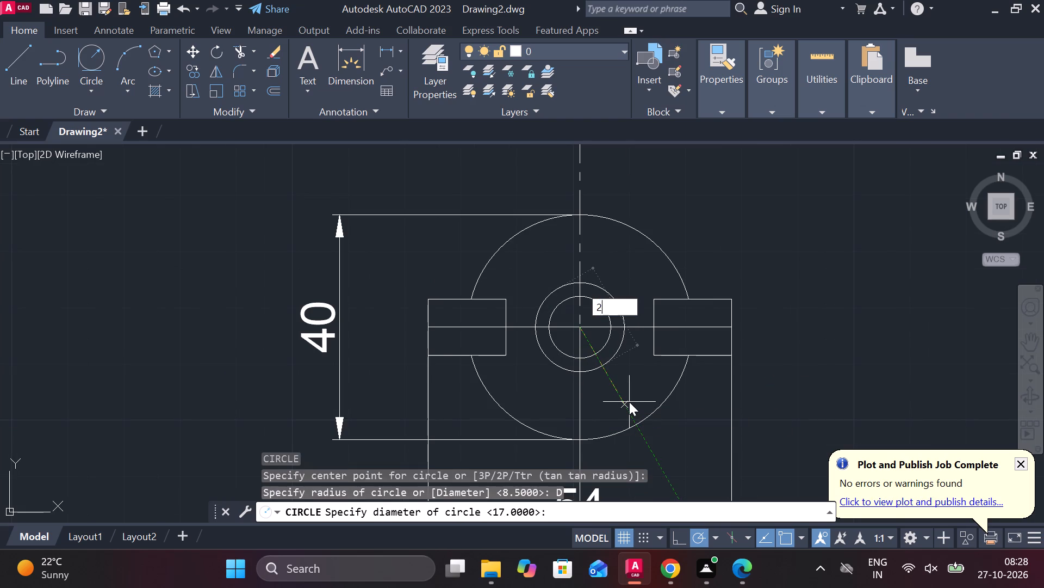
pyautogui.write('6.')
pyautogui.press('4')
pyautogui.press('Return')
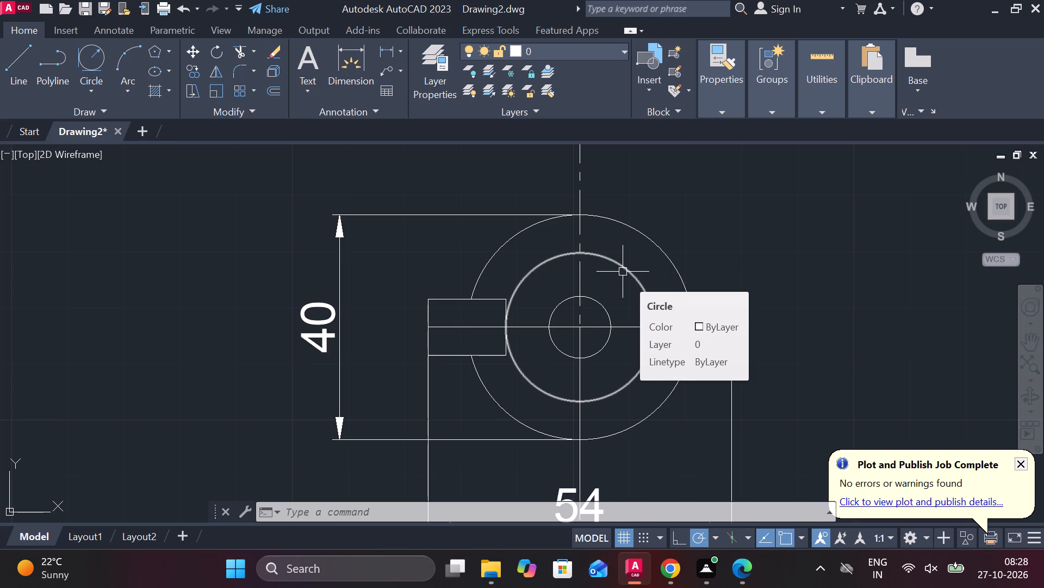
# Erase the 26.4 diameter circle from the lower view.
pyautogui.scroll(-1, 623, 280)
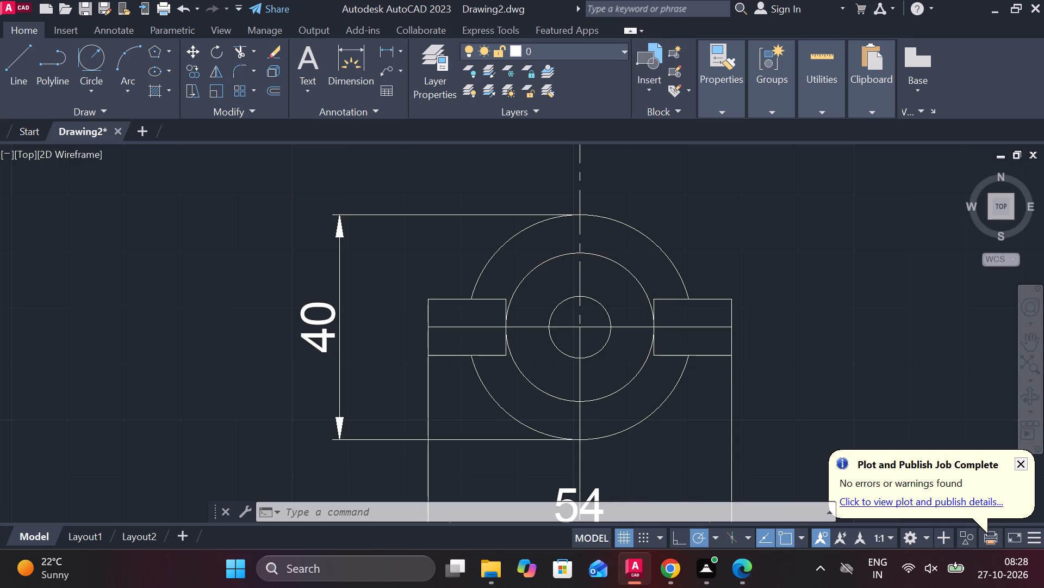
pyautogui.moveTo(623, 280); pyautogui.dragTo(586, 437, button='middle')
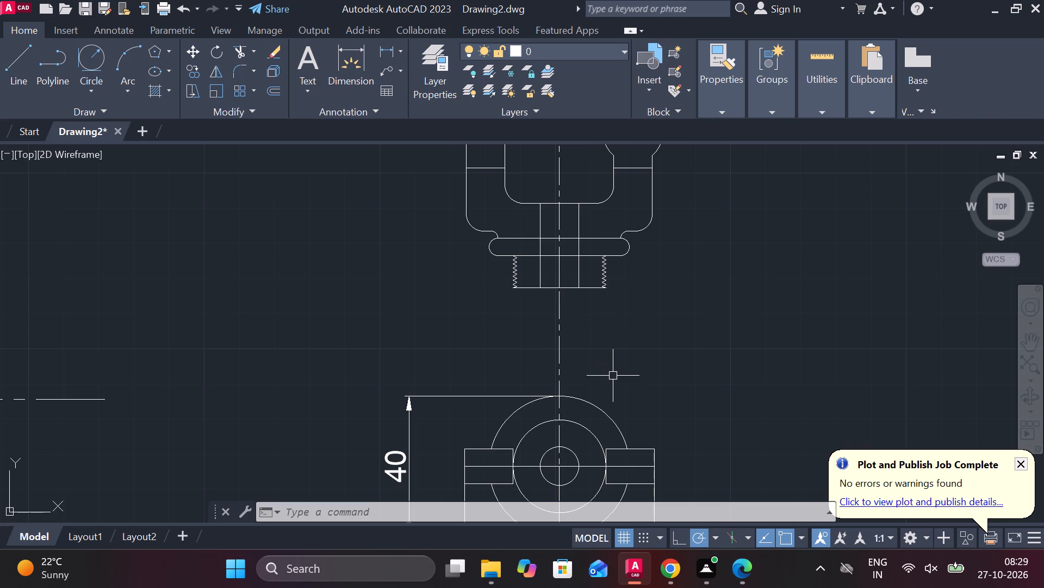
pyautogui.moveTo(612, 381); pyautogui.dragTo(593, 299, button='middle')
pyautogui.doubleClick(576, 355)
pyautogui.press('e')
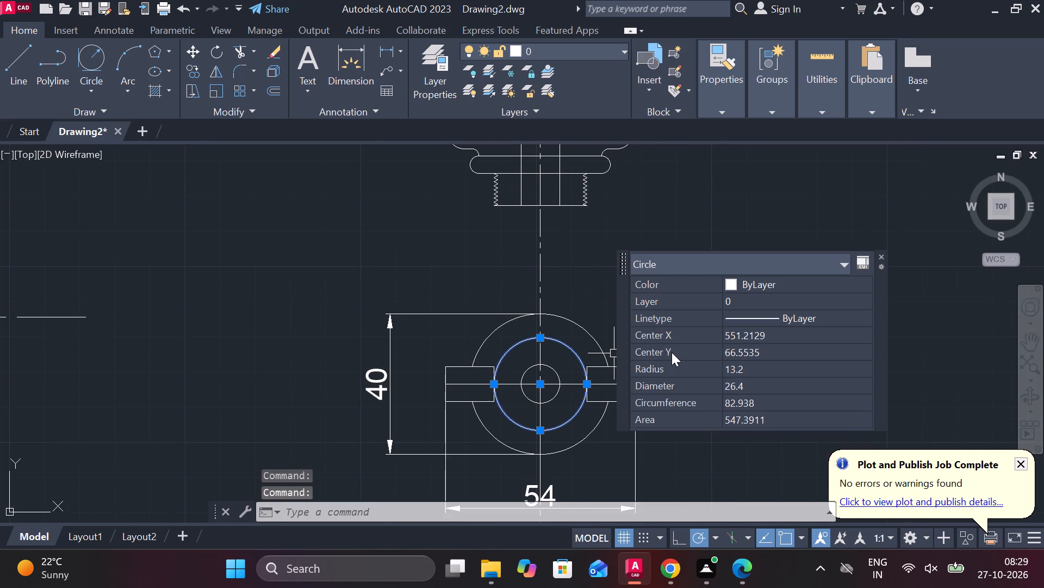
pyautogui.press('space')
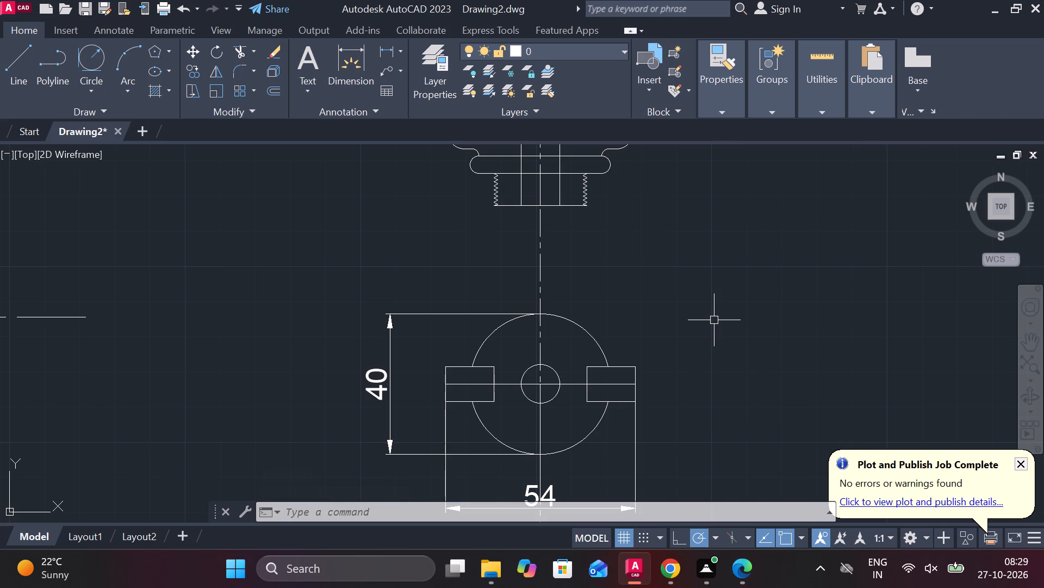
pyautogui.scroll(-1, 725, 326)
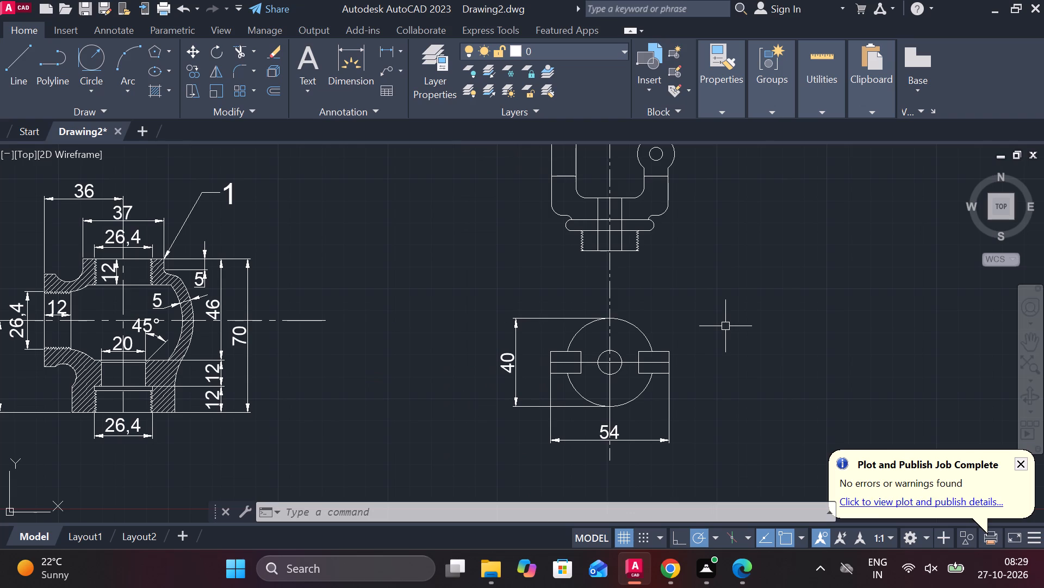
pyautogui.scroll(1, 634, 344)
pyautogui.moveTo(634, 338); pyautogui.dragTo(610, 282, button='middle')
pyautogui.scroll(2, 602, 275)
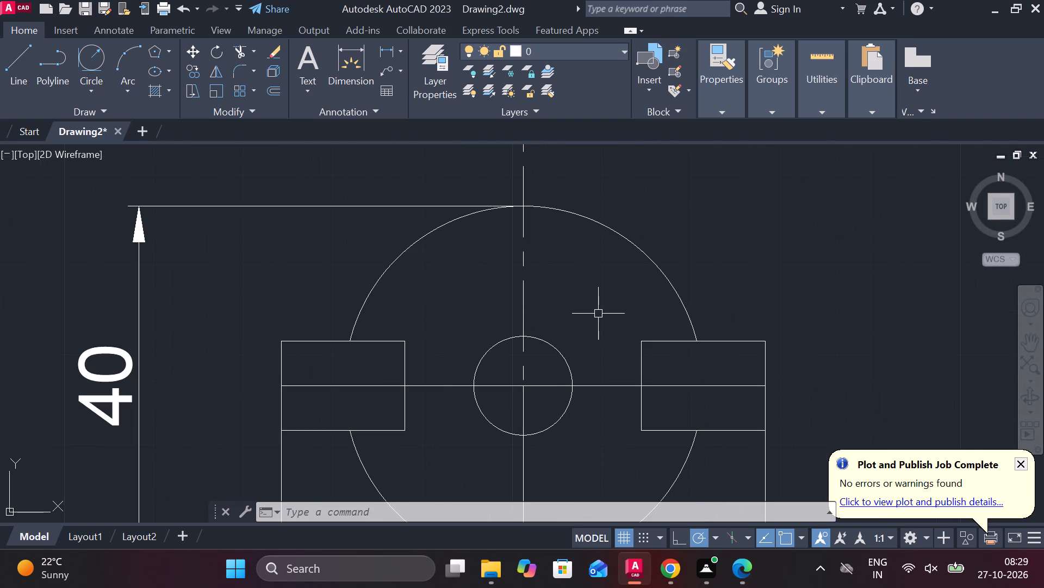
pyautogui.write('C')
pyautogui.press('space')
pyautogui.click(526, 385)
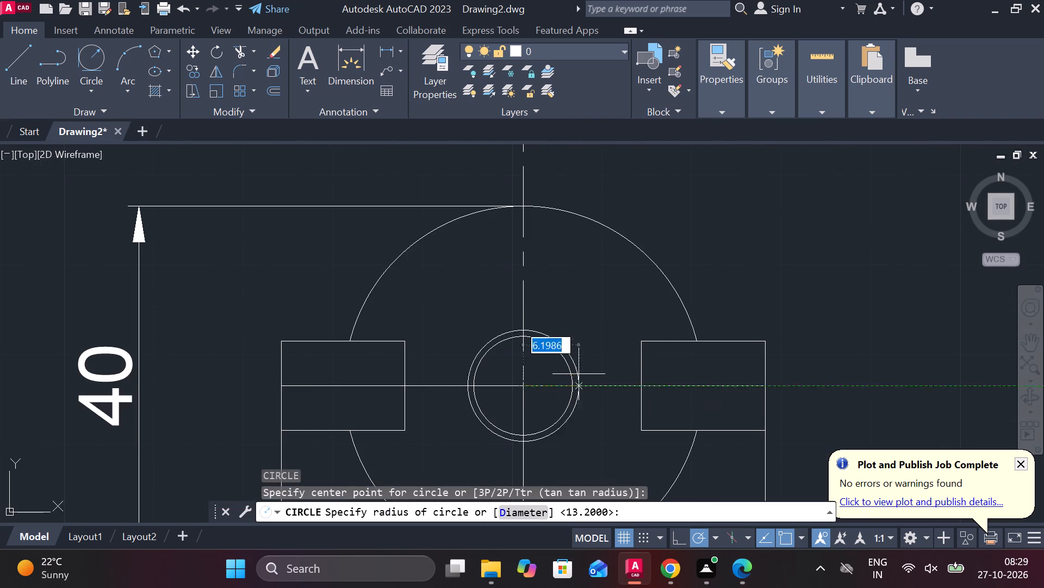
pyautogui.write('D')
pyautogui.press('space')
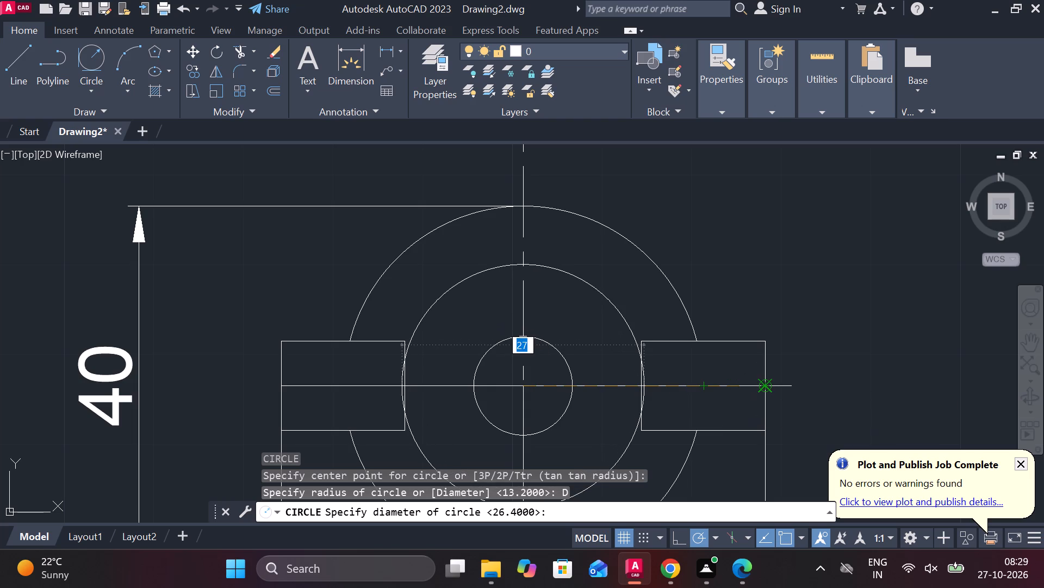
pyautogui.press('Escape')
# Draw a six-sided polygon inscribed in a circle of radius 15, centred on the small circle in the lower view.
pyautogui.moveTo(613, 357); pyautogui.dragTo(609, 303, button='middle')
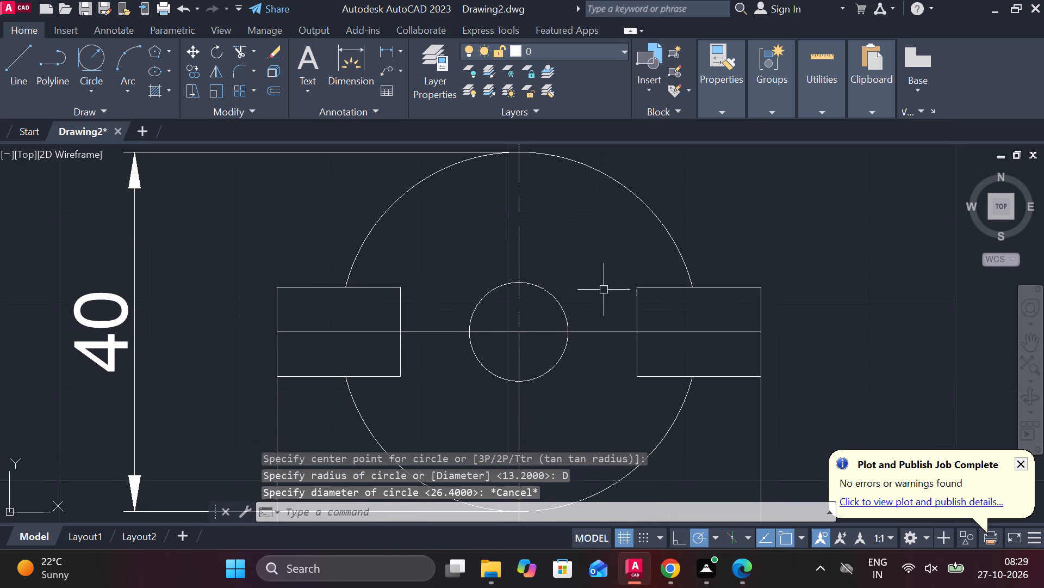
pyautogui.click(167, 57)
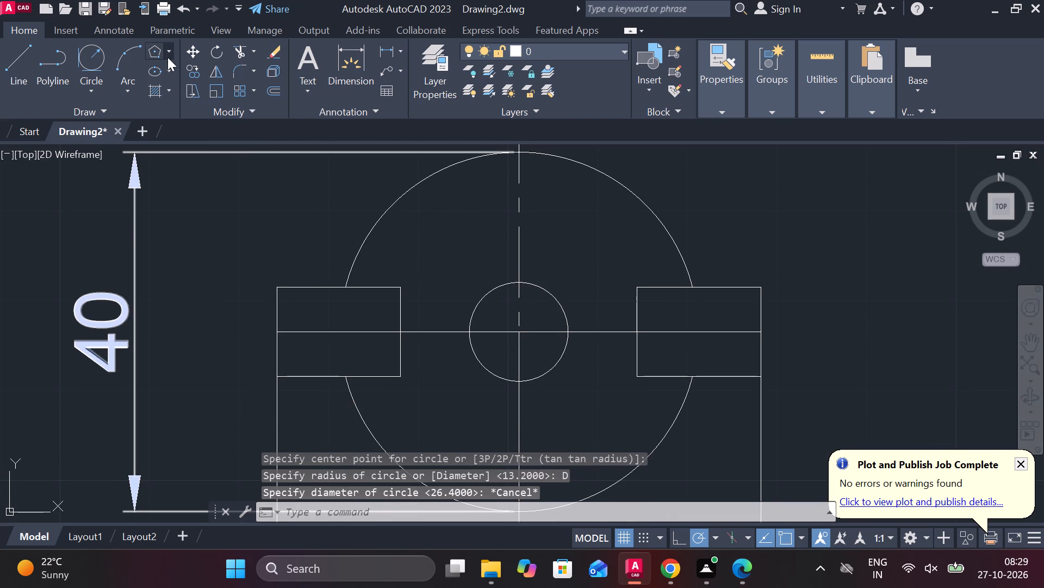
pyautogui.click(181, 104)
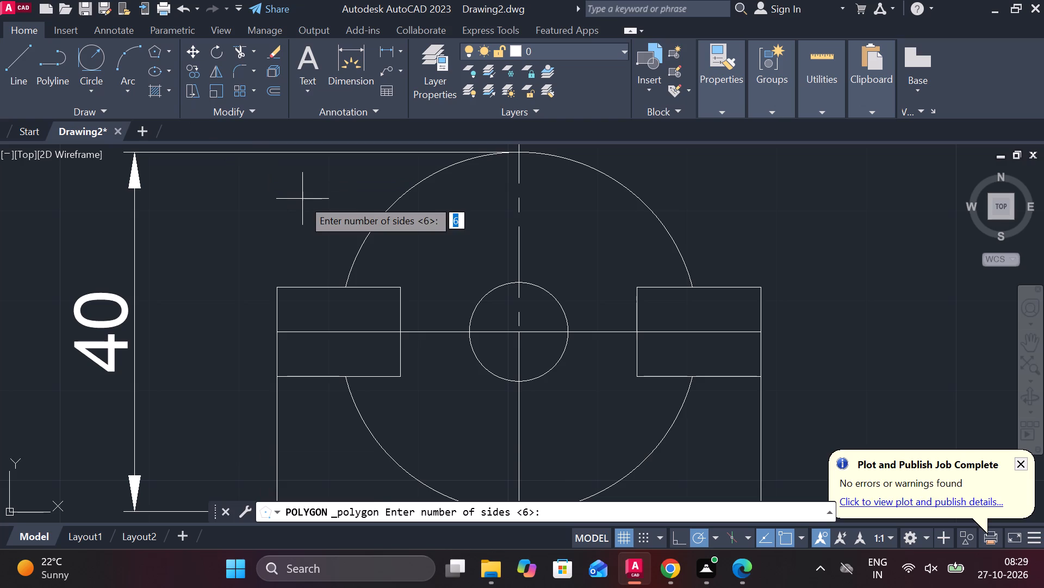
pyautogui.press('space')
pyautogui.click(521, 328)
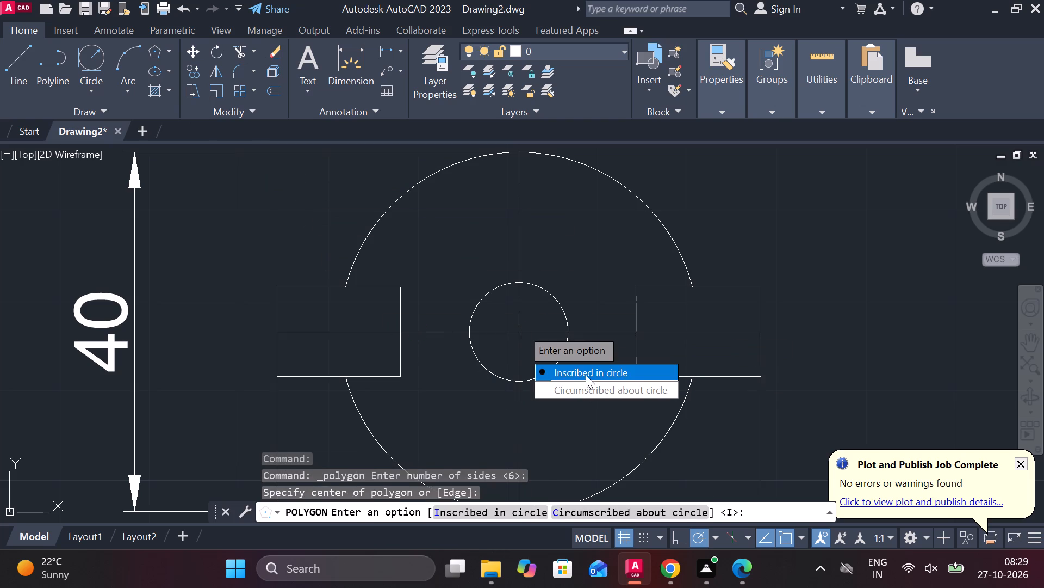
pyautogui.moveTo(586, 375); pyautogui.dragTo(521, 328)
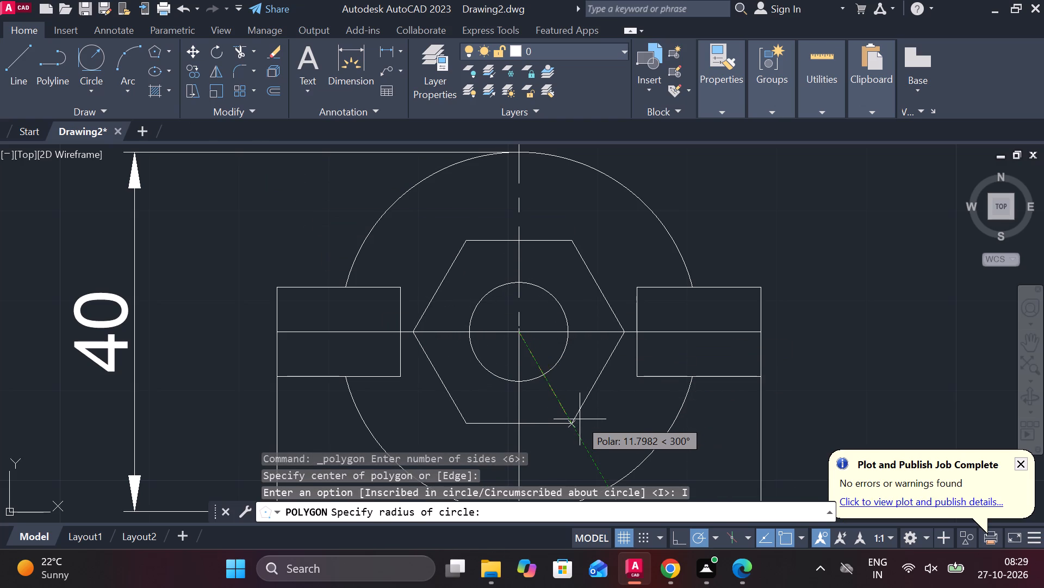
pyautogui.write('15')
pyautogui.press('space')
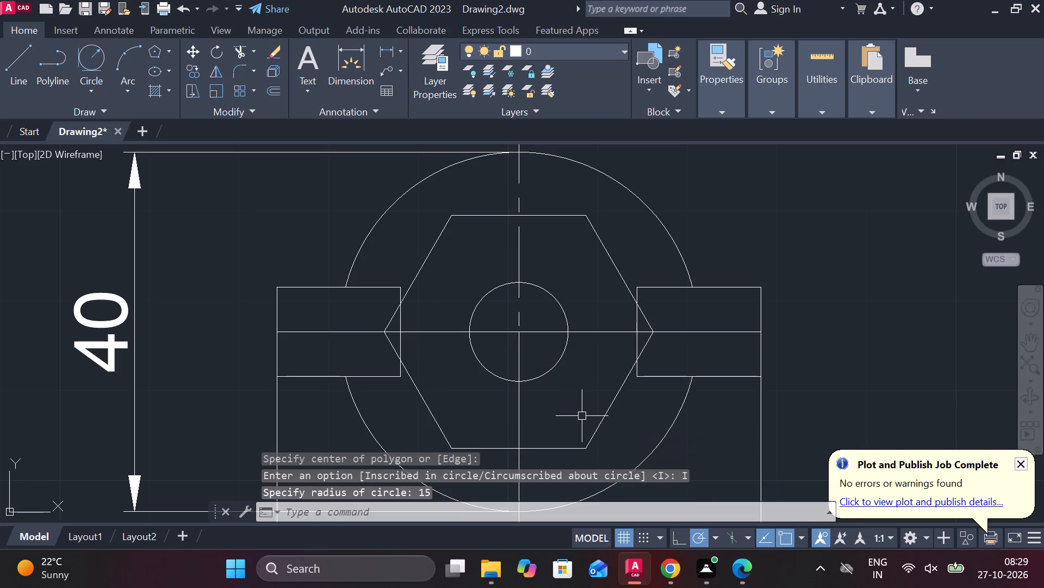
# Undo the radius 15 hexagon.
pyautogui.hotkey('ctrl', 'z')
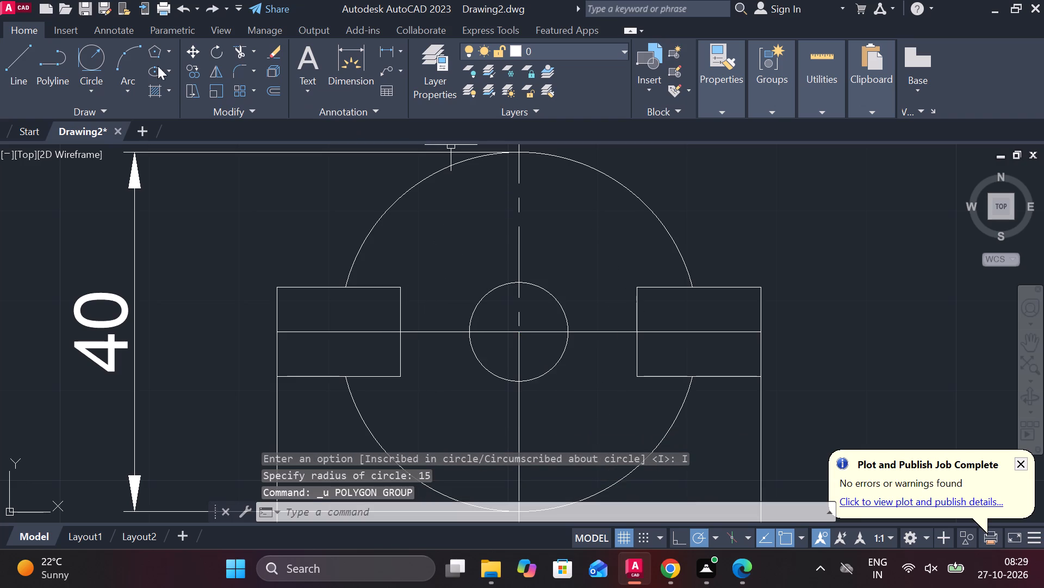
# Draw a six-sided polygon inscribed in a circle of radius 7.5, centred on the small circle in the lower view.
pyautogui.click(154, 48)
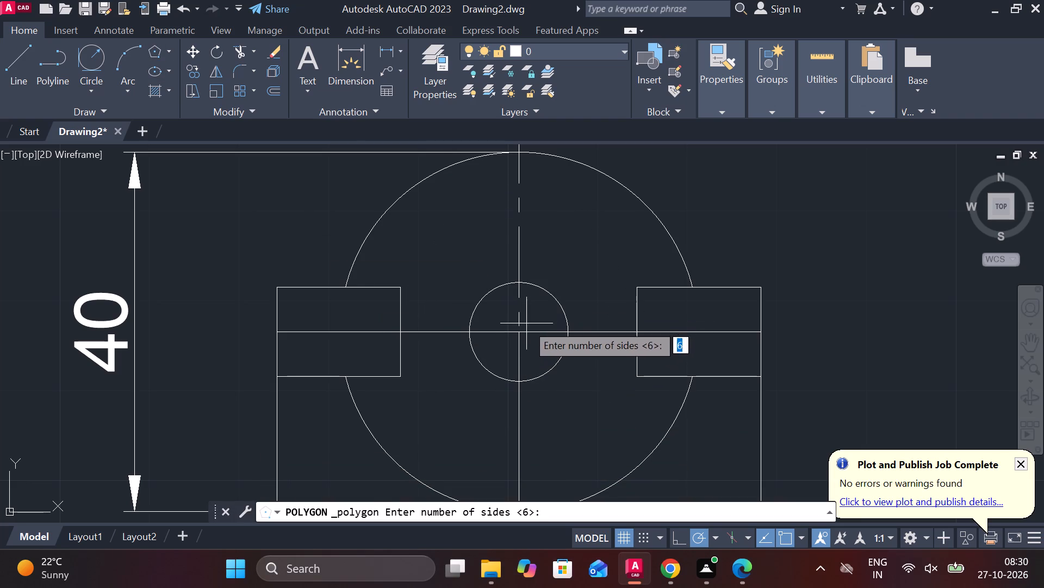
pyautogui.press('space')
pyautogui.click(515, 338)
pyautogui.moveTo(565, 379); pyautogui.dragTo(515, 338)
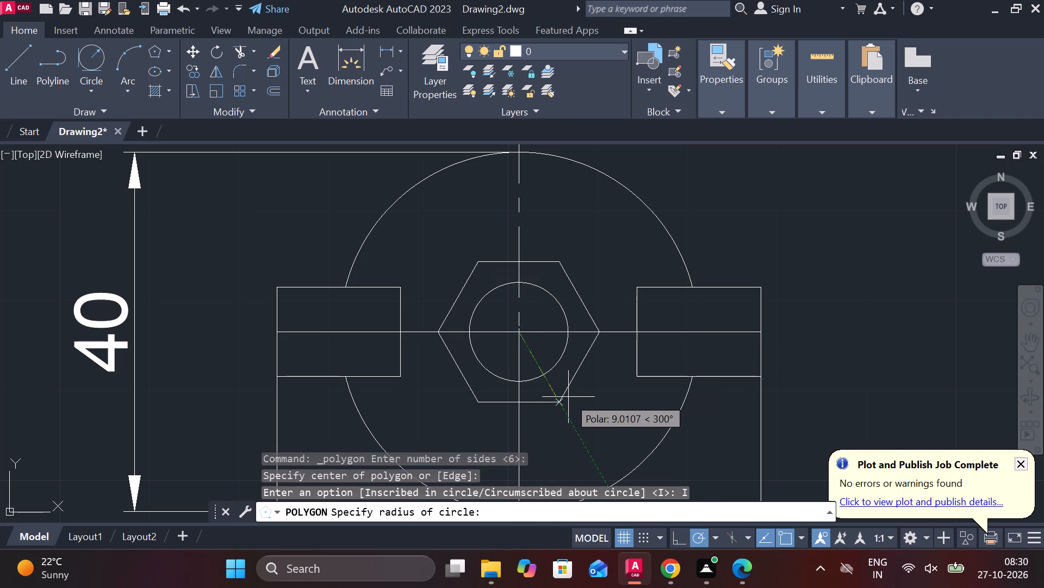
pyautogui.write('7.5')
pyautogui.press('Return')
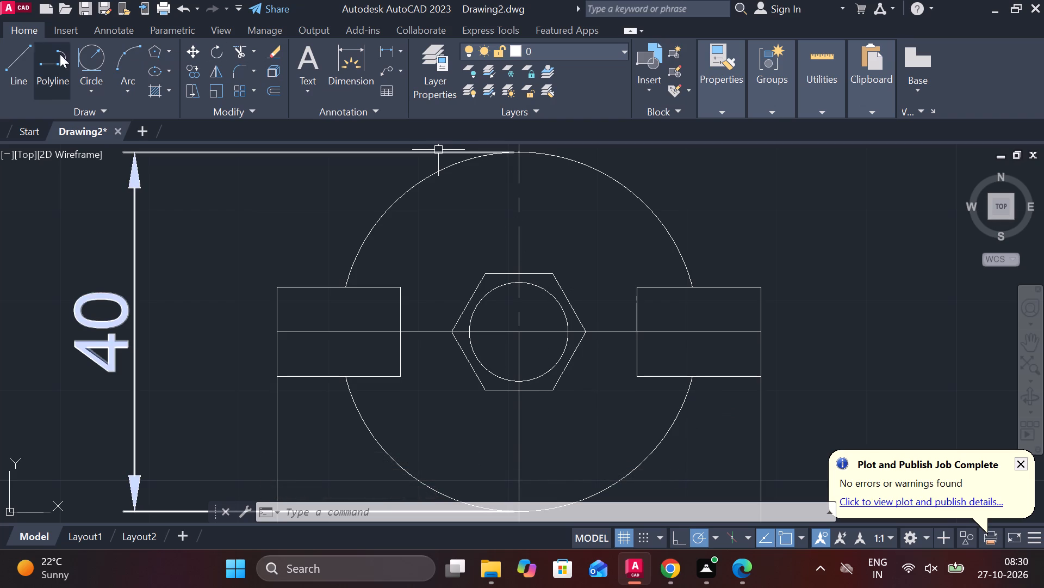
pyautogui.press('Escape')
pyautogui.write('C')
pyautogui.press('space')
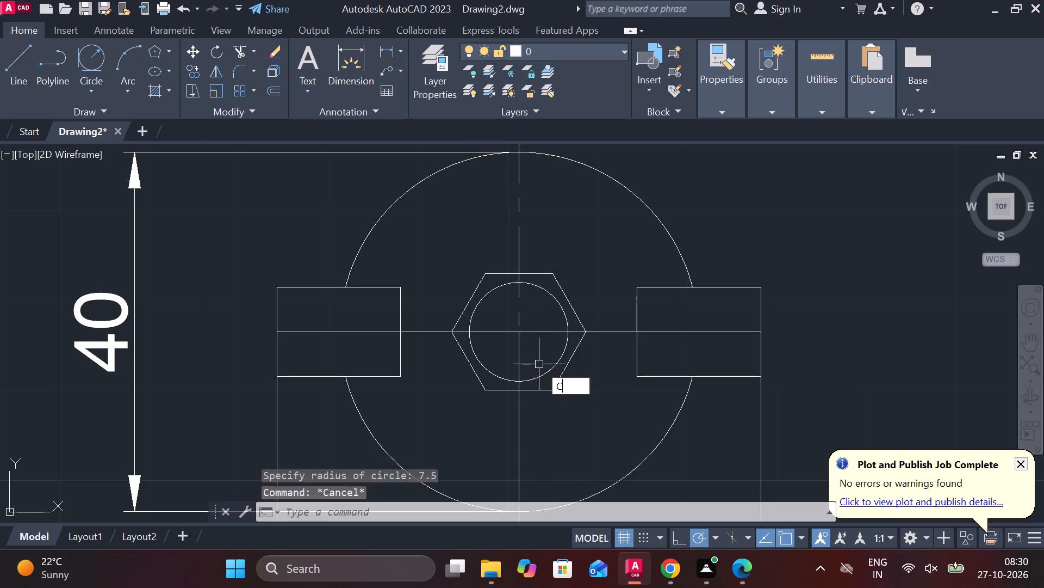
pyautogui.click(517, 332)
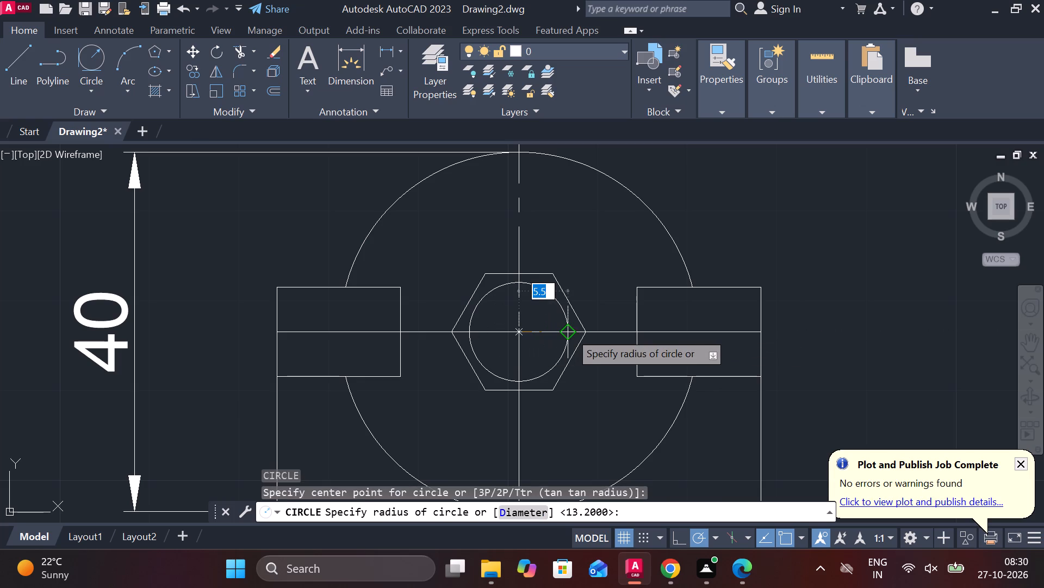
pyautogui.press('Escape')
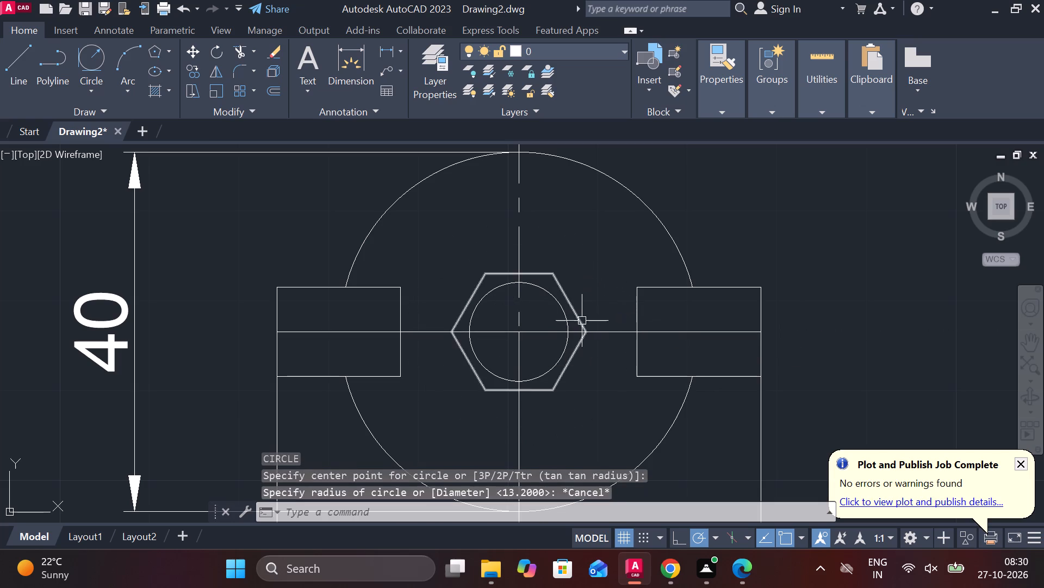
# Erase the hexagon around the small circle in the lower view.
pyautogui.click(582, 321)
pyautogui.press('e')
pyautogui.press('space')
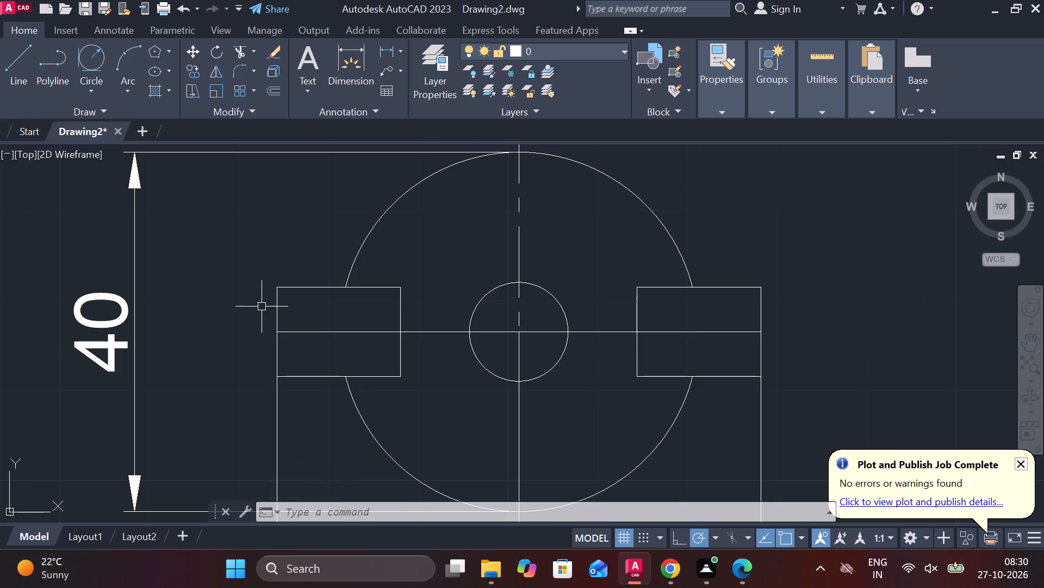
# Draw a horizontal line from the eye's centre in the upper fork view outward to the right, well past its outer circle.
pyautogui.scroll(-1, 273, 301)
pyautogui.scroll(-2, 426, 315)
pyautogui.moveTo(490, 302); pyautogui.dragTo(586, 390, button='middle')
pyautogui.moveTo(560, 300); pyautogui.dragTo(555, 363, button='middle')
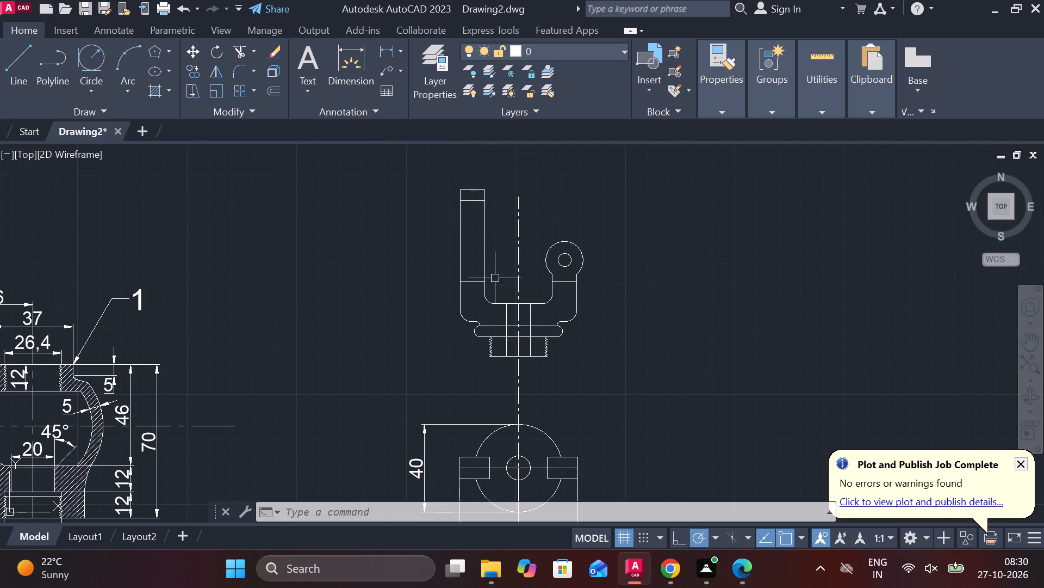
pyautogui.scroll(1, 493, 278)
pyautogui.moveTo(619, 303); pyautogui.dragTo(531, 323, button='middle')
pyautogui.press('l')
pyautogui.press('Return')
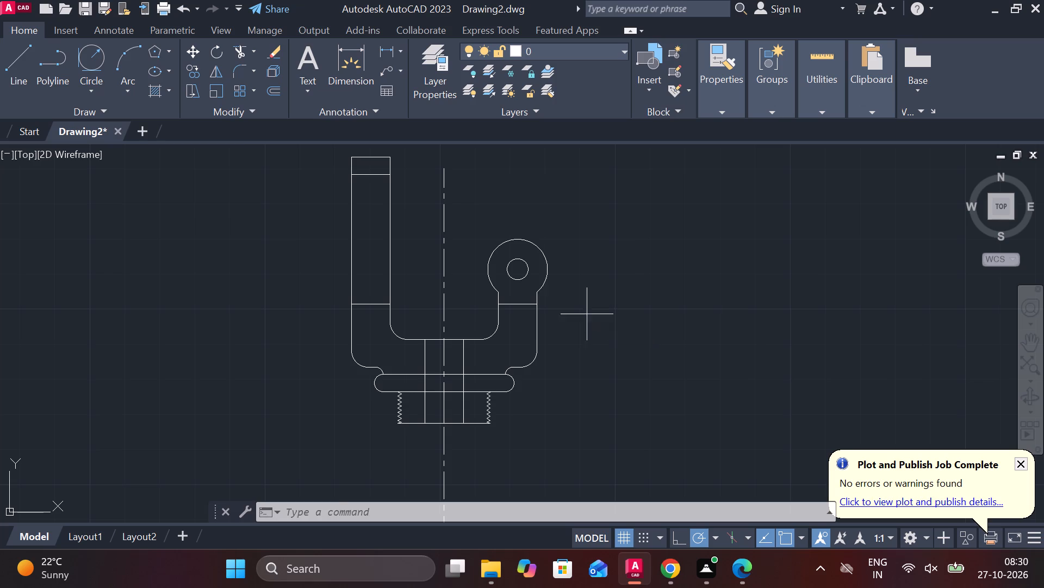
pyautogui.scroll(2, 532, 275)
pyautogui.click(494, 264)
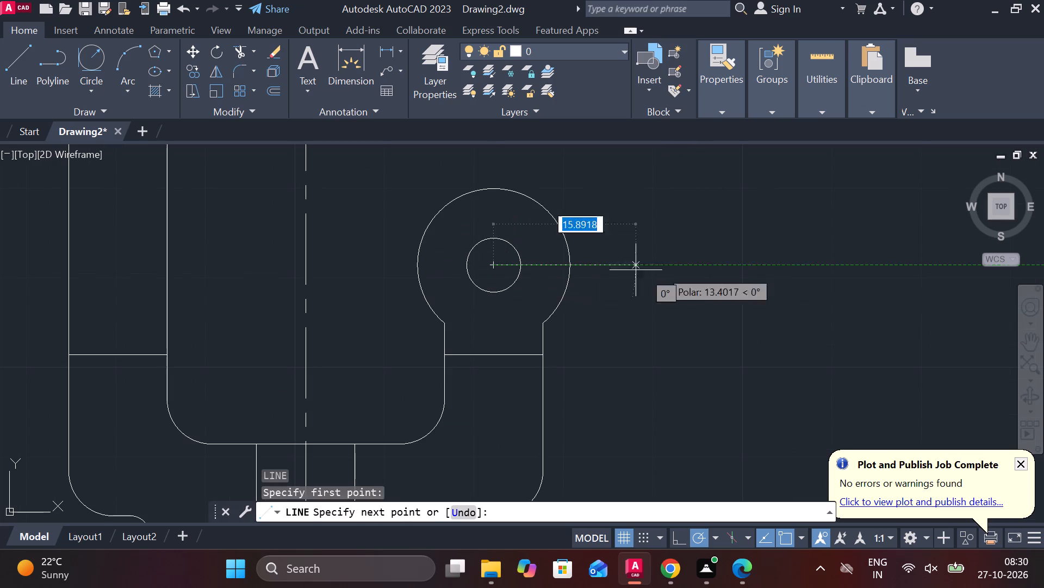
pyautogui.click(759, 273)
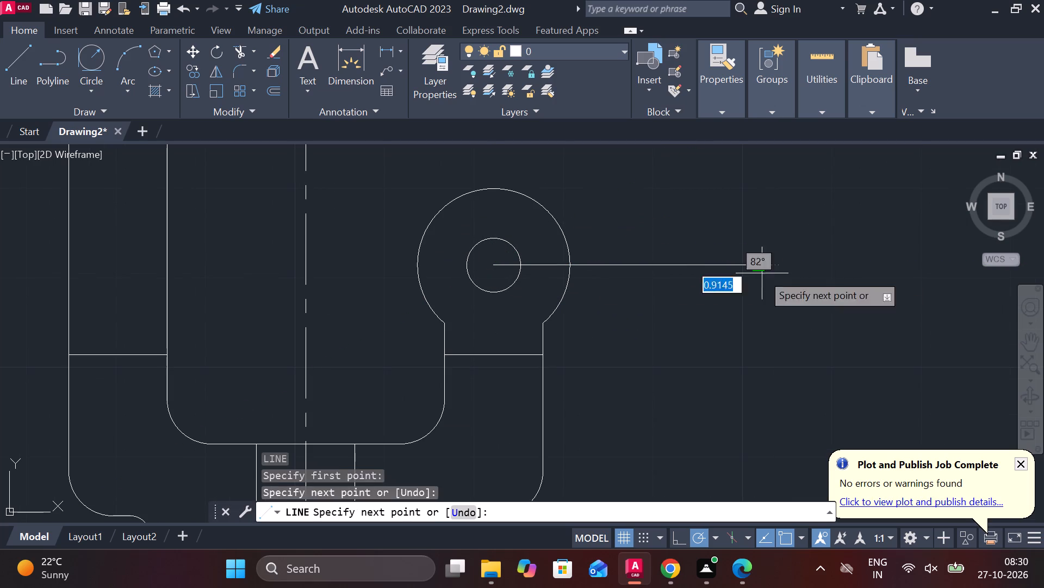
pyautogui.press('Escape')
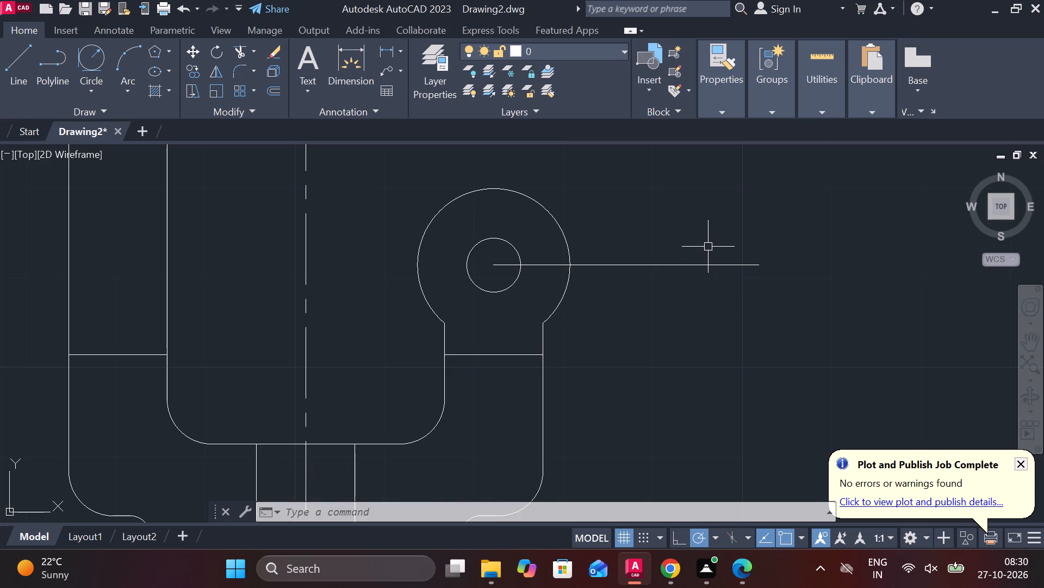
# Draw a horizontal line from the top of the eye's outer circle rightward, about as far as the centre line's end.
pyautogui.press('l')
pyautogui.press('Return')
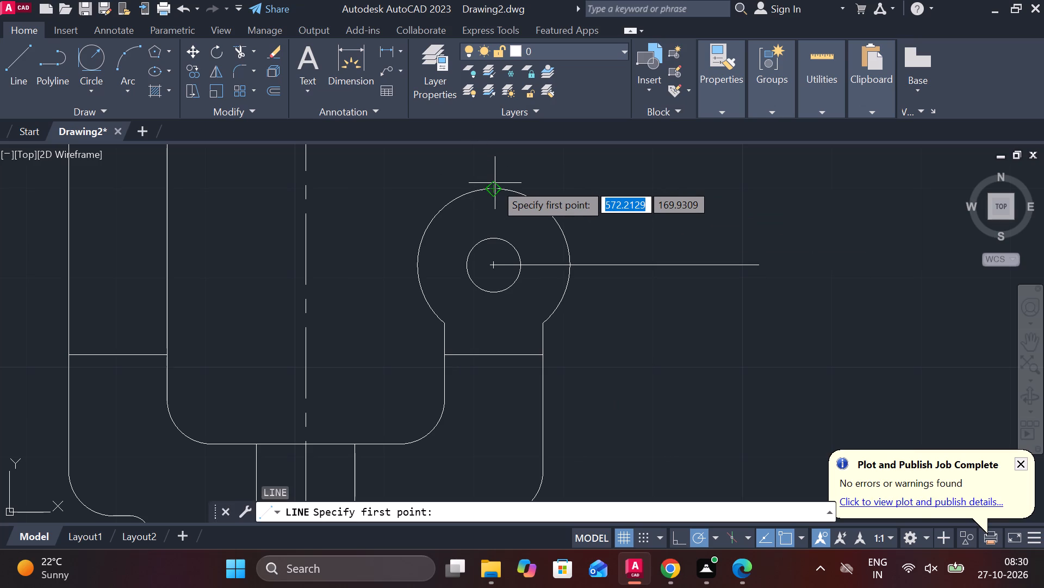
pyautogui.click(490, 189)
pyautogui.click(757, 182)
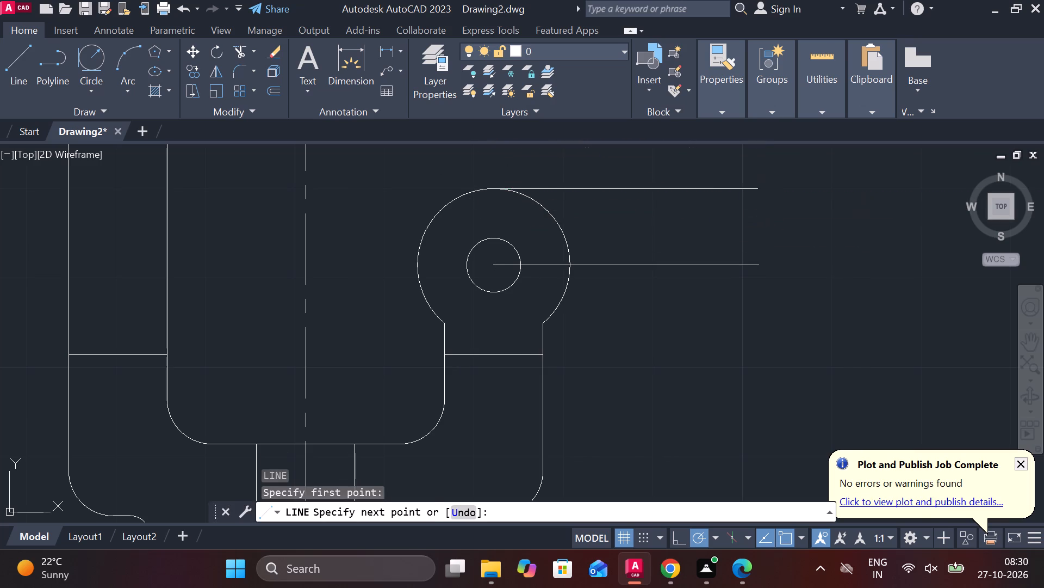
pyautogui.press('Escape')
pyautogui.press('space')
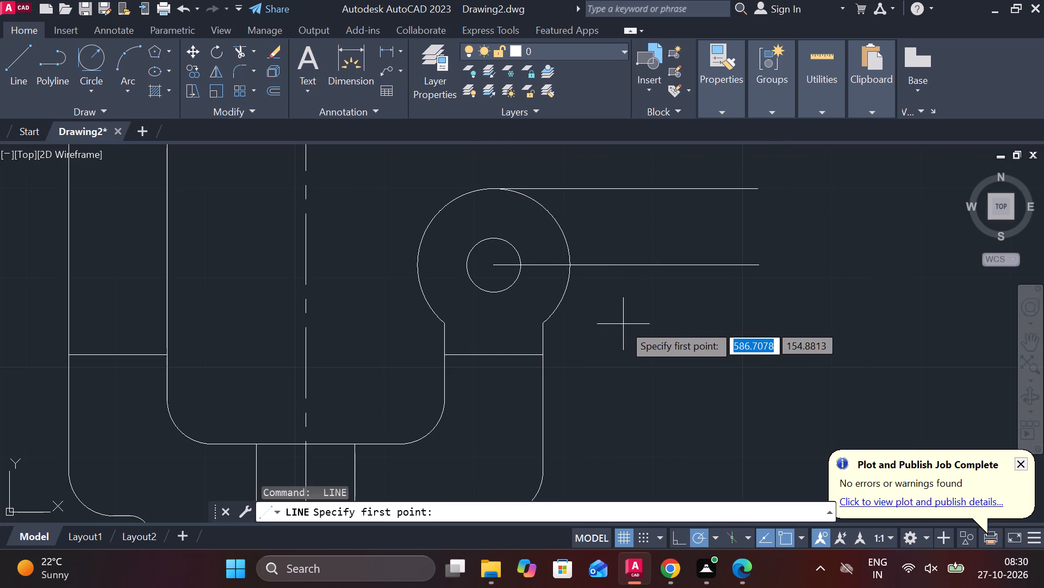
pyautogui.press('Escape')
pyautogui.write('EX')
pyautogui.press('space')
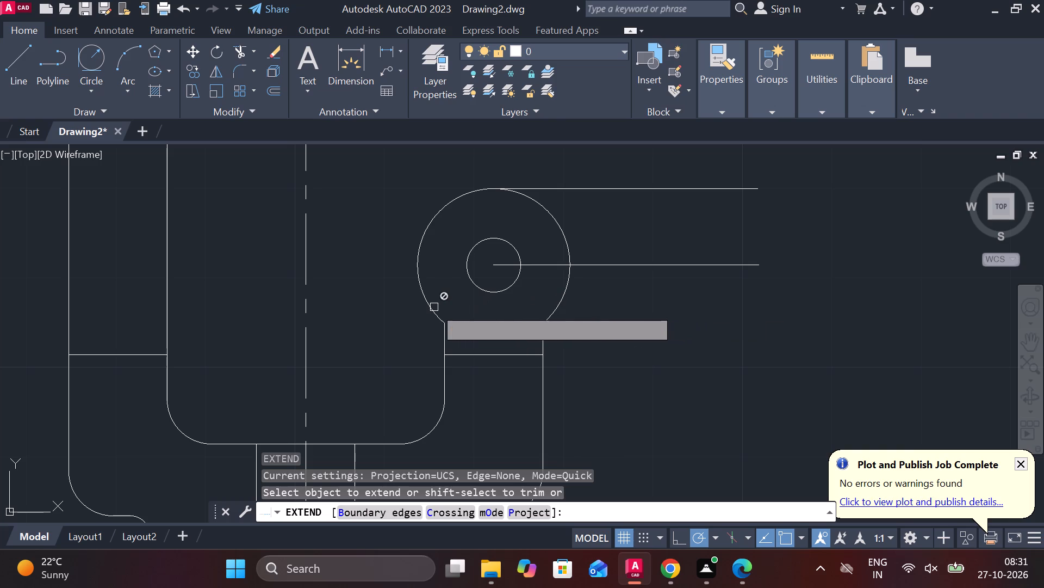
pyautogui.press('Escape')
# Draw a circle of radius 8.5 centred on the eye, matching its outer arc.
pyautogui.write('C')
pyautogui.press('space')
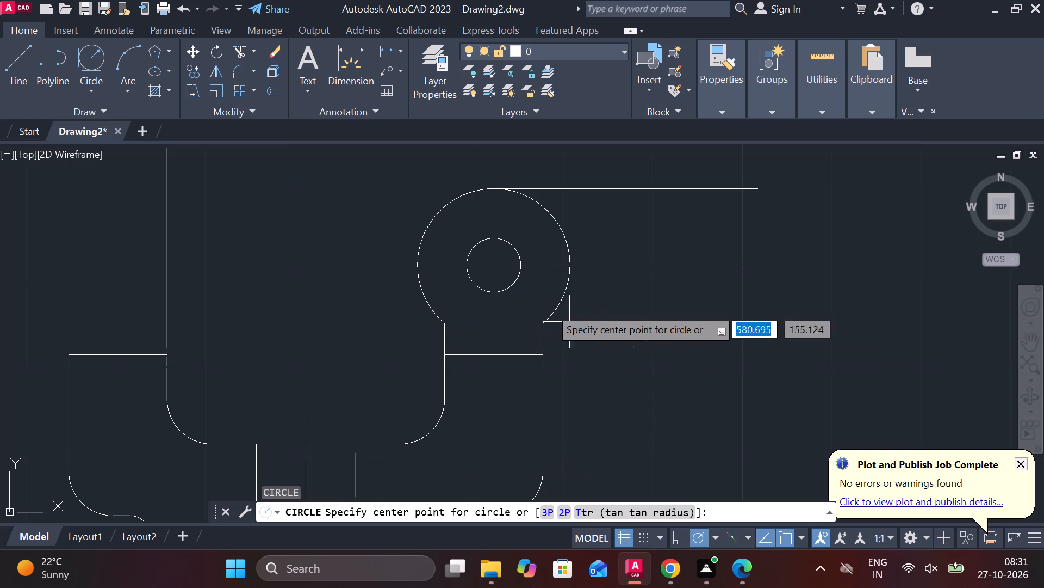
pyautogui.click(492, 266)
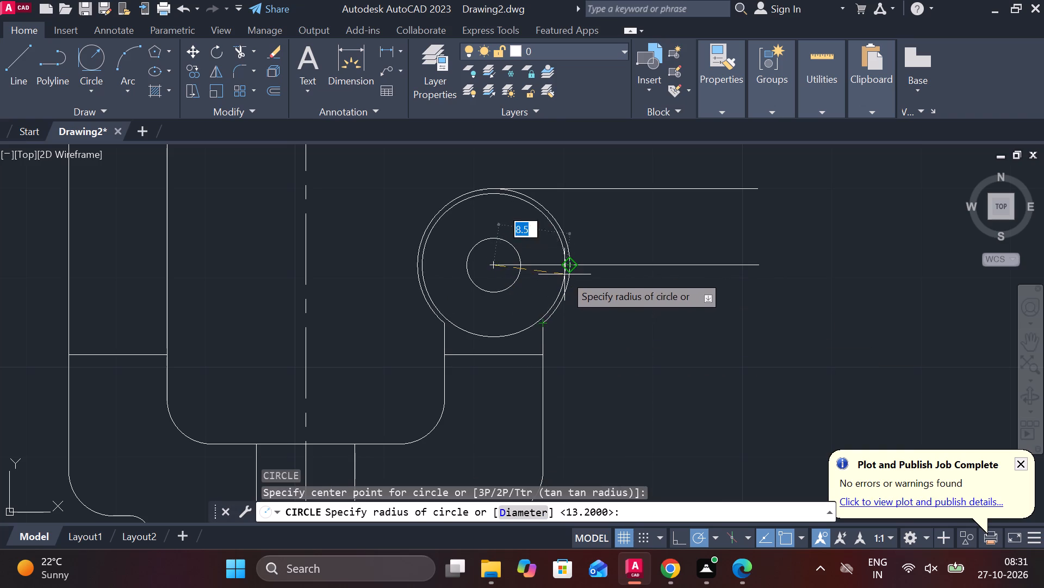
pyautogui.click(571, 269)
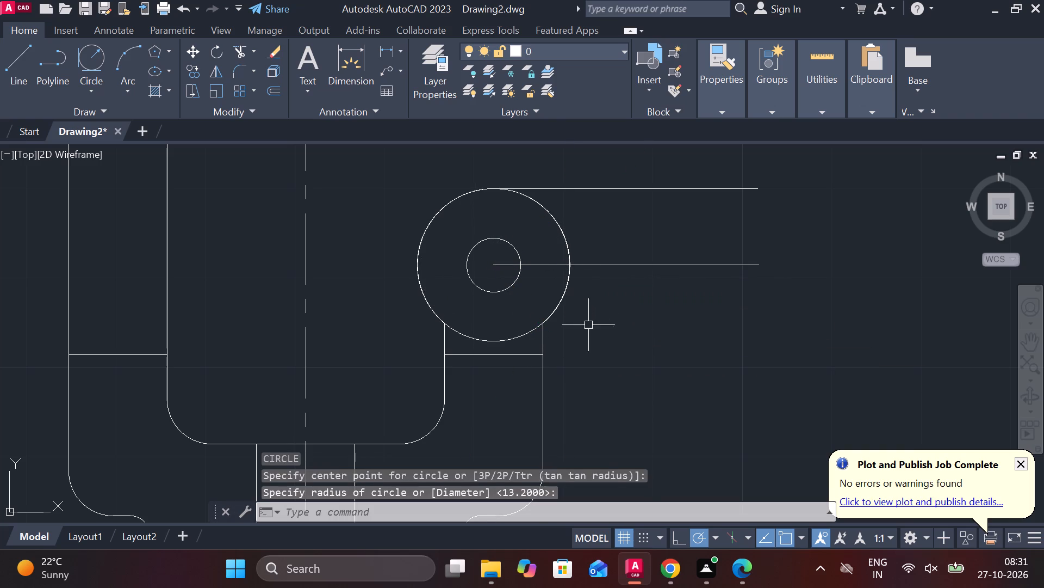
pyautogui.press('Escape')
# Trim the new circle where it overlaps the eye's outer arc, keeping only the bottom arc between the arm's edges.
pyautogui.write('TR')
pyautogui.press('space')
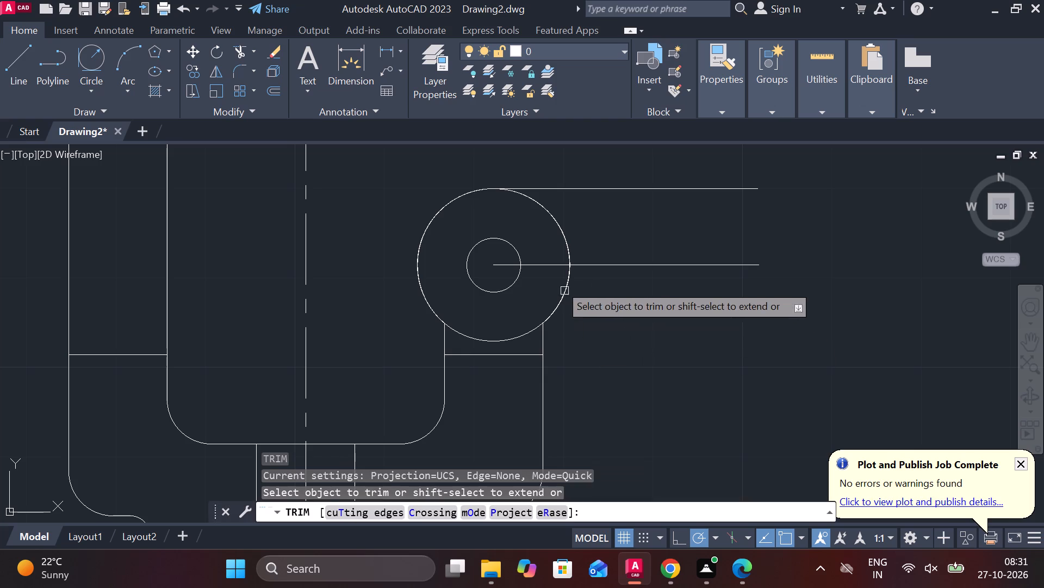
pyautogui.click(562, 236)
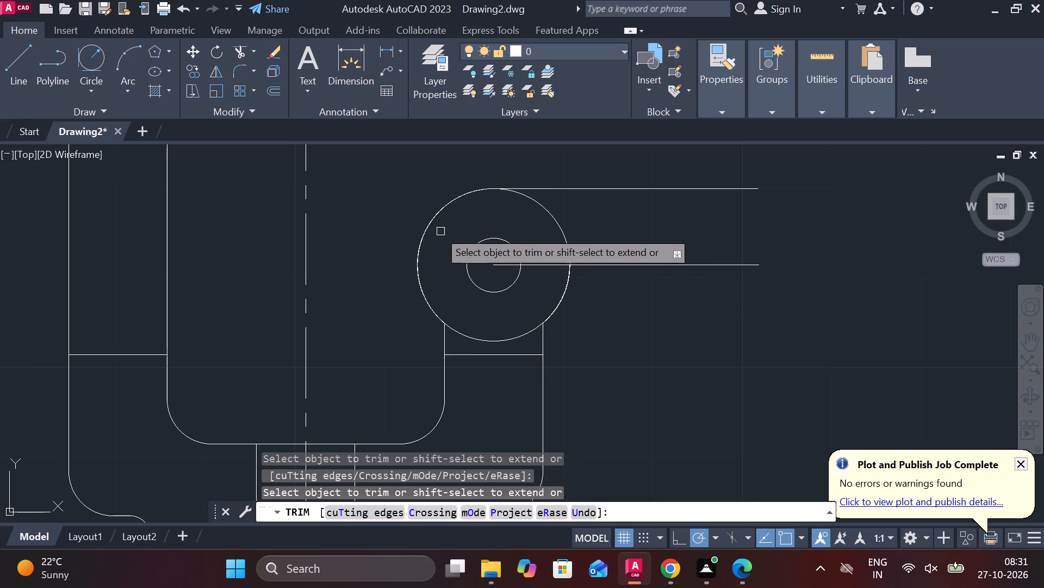
pyautogui.click(430, 230)
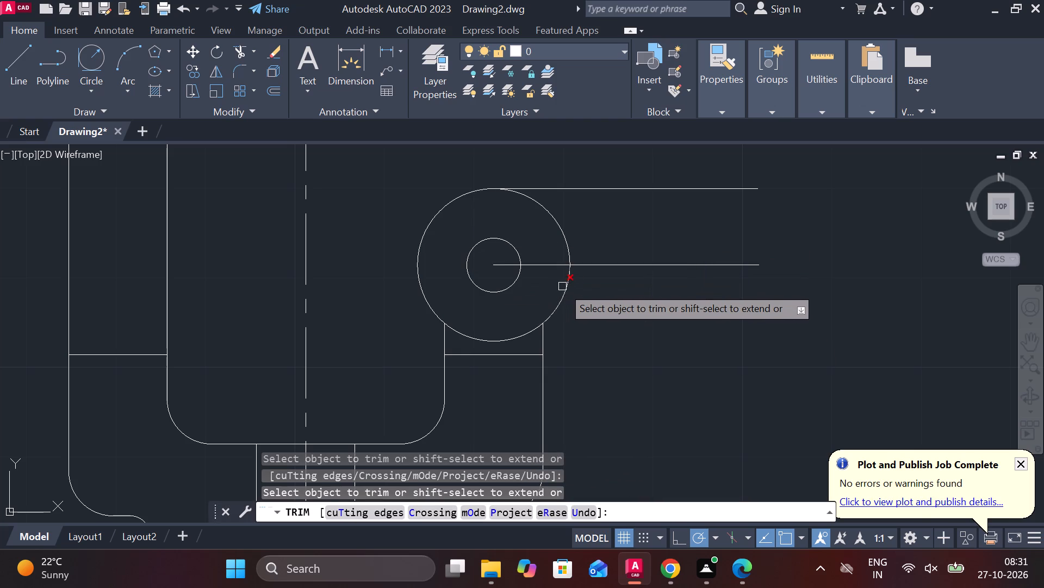
pyautogui.click(562, 286)
pyautogui.press('Escape')
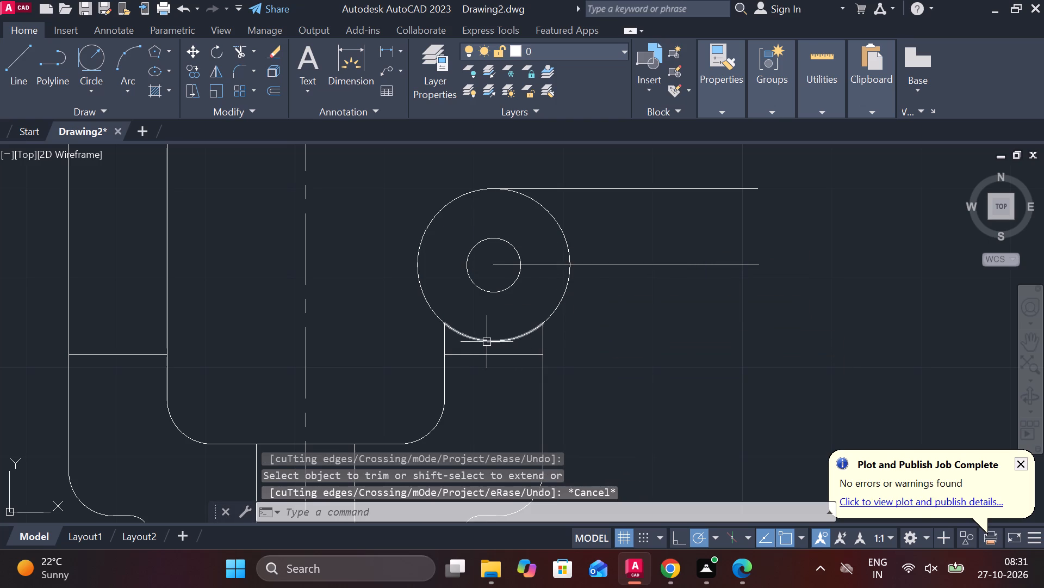
# Change the linetype of the eye's bottom arc to DASHED.
pyautogui.click(487, 342)
pyautogui.click(709, 112)
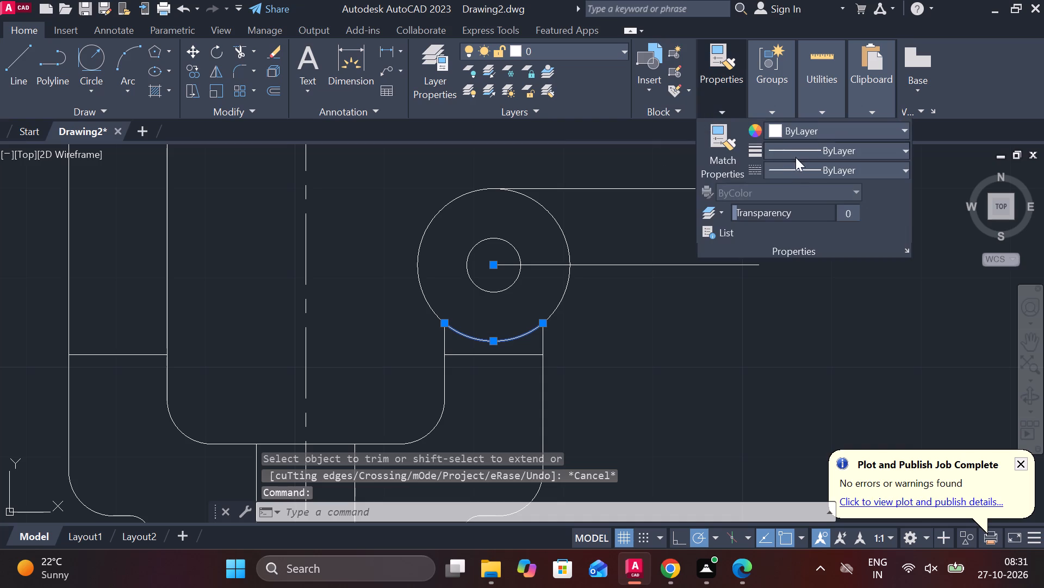
pyautogui.click(802, 165)
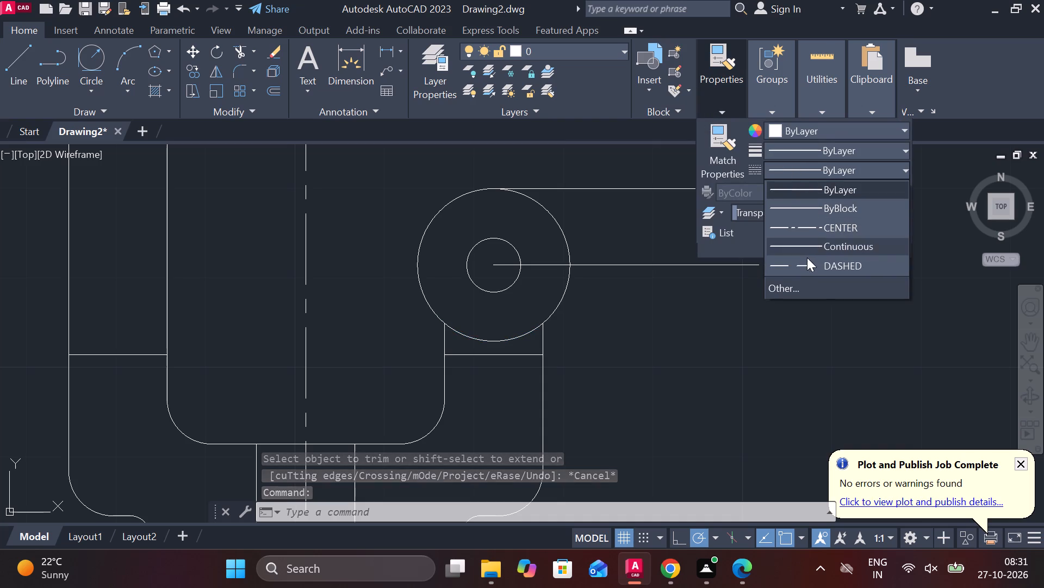
pyautogui.click(782, 268)
pyautogui.press('Escape')
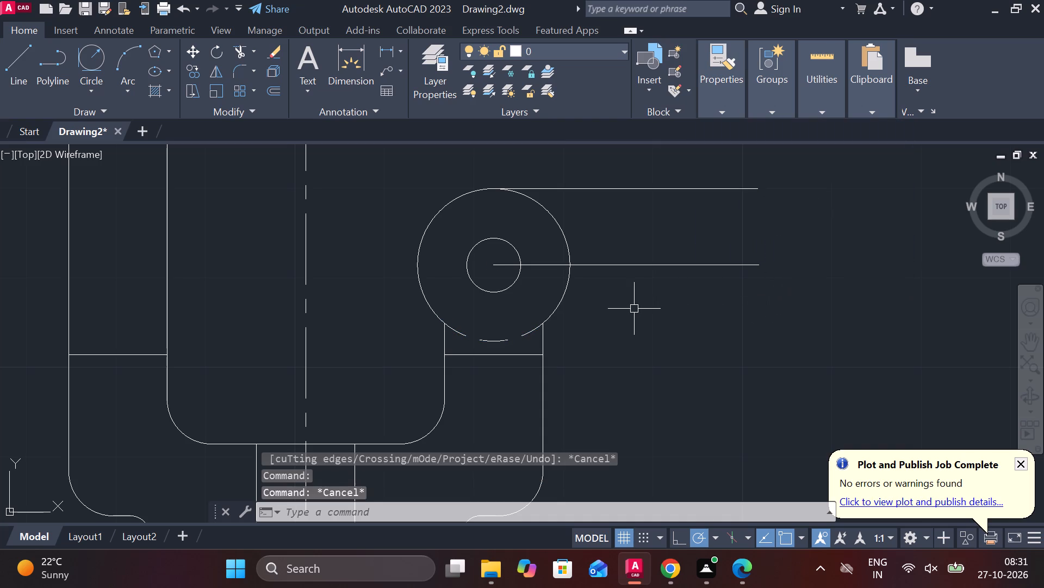
# Draw a horizontal line about 28 long from the lowest point of the eye's dashed arc outward to the right.
pyautogui.press('l')
pyautogui.press('Return')
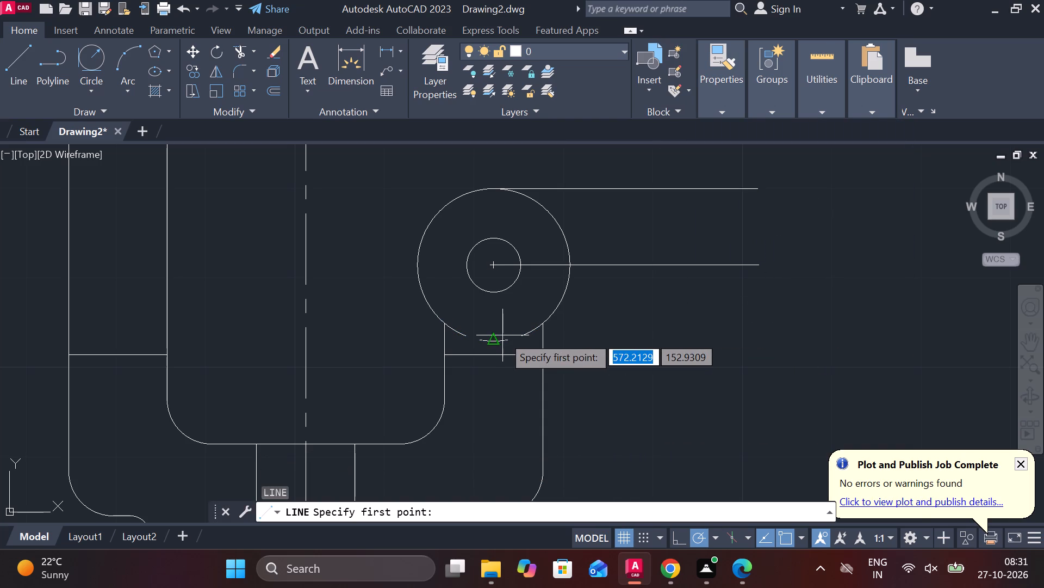
pyautogui.click(492, 341)
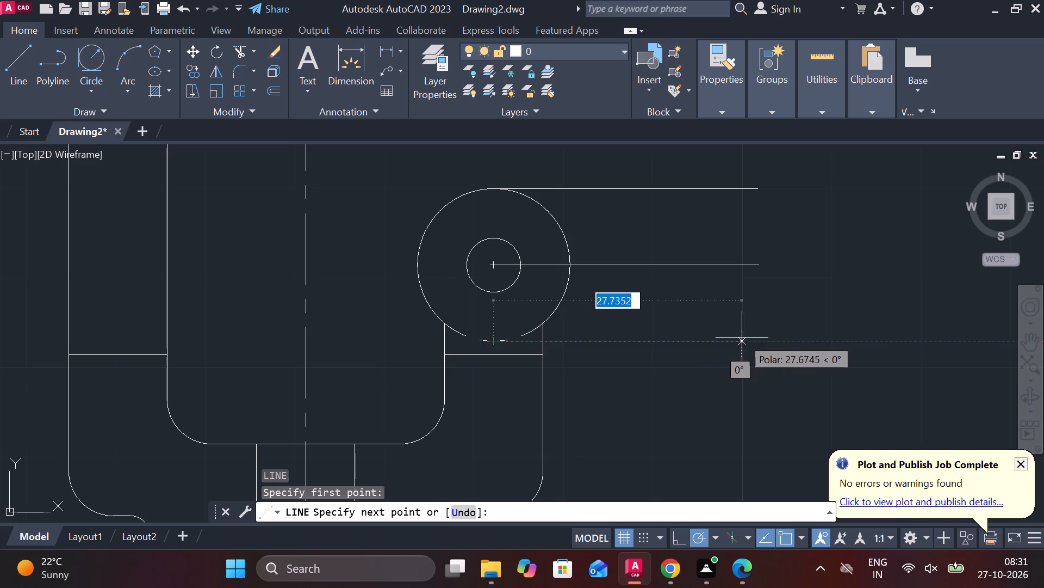
pyautogui.click(744, 338)
pyautogui.press('Escape')
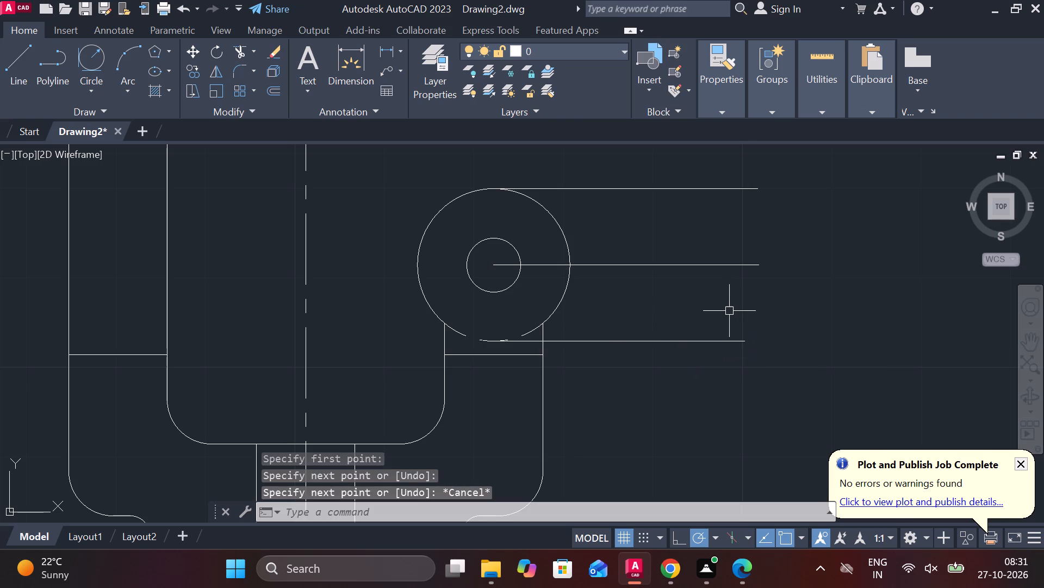
# Draw a vertical line 17 long between the upper and lower projection lines, to the right of the eye.
pyautogui.press('space')
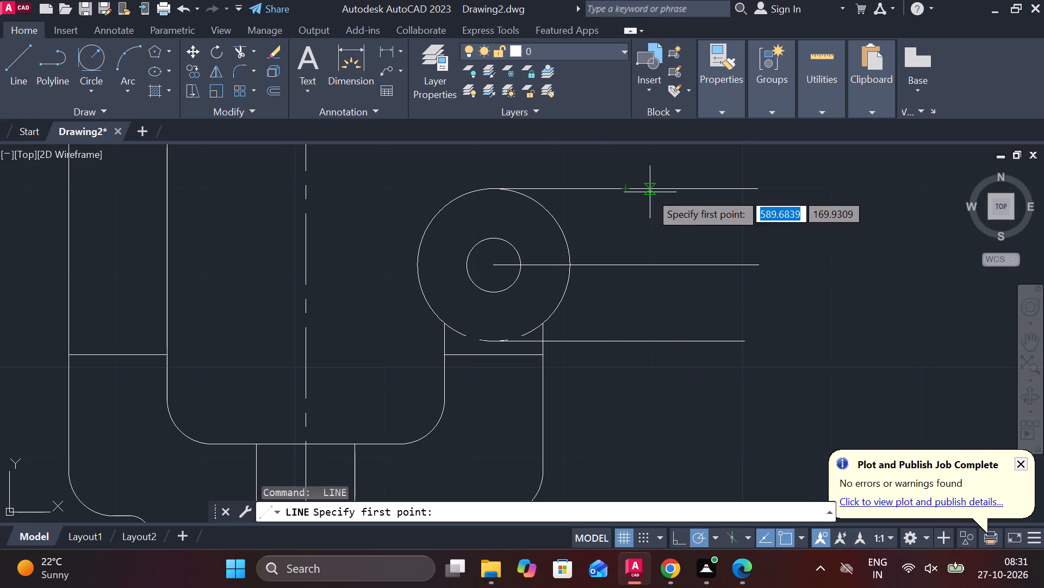
pyautogui.click(652, 192)
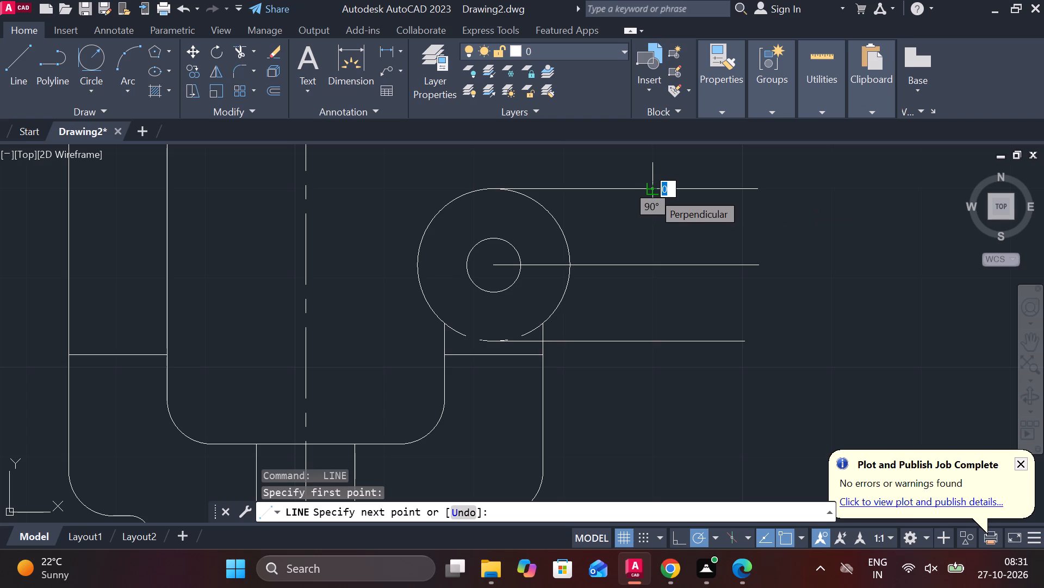
pyautogui.click(650, 346)
pyautogui.press('Escape')
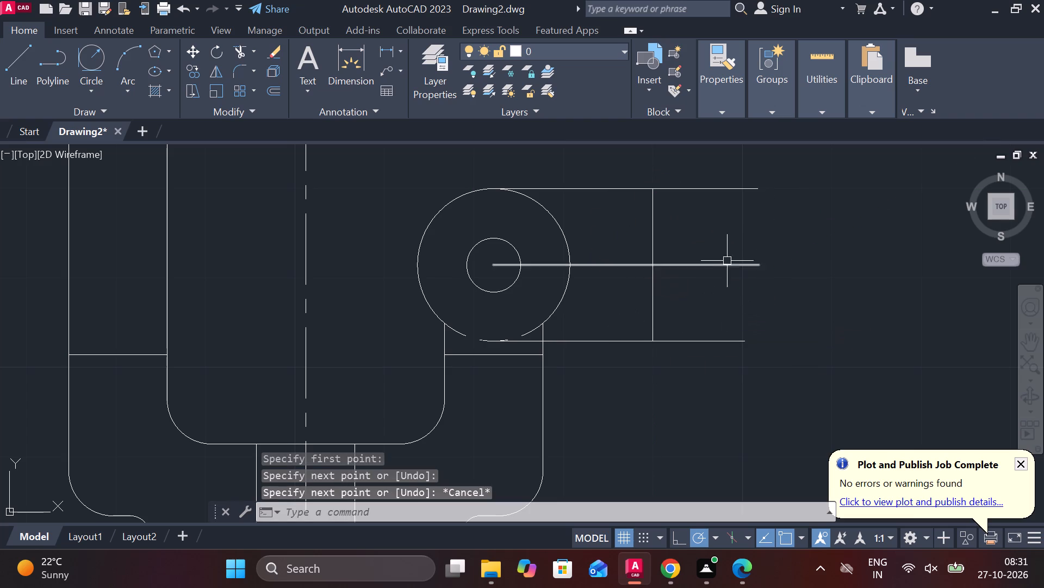
# Erase the lower horizontal projection line from the eye.
pyautogui.click(567, 342)
pyautogui.write('E')
pyautogui.press('space')
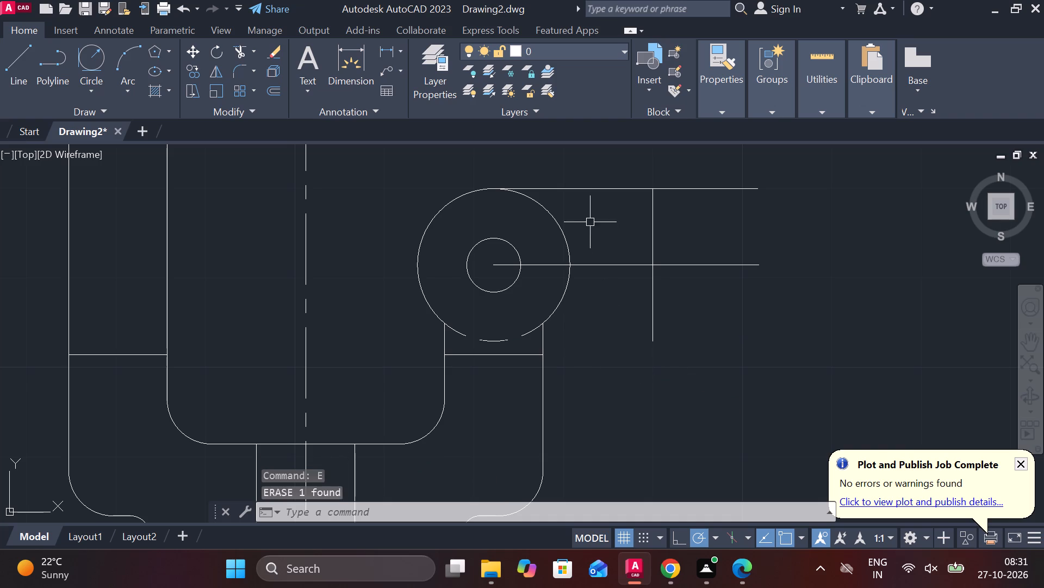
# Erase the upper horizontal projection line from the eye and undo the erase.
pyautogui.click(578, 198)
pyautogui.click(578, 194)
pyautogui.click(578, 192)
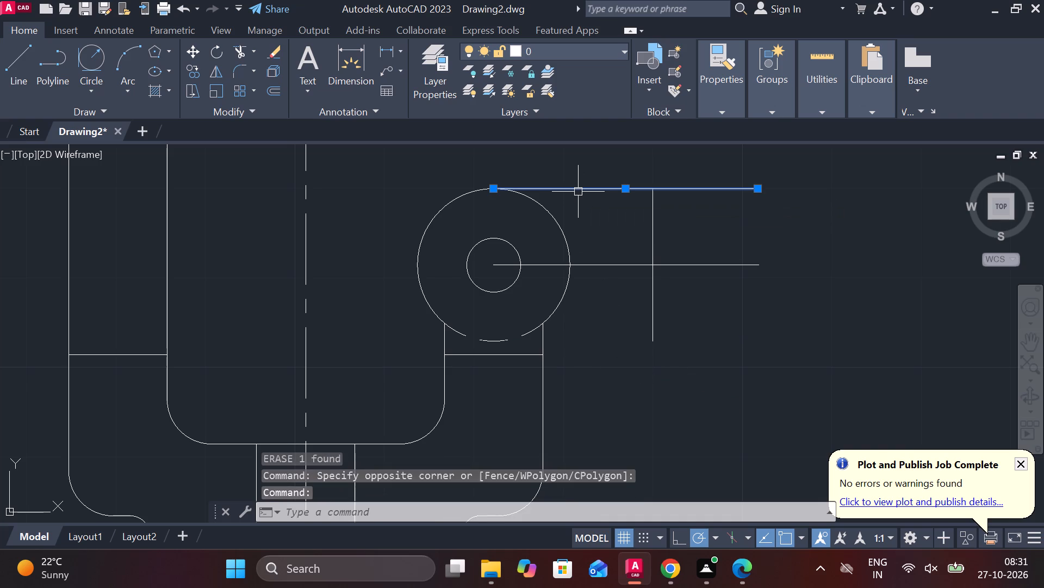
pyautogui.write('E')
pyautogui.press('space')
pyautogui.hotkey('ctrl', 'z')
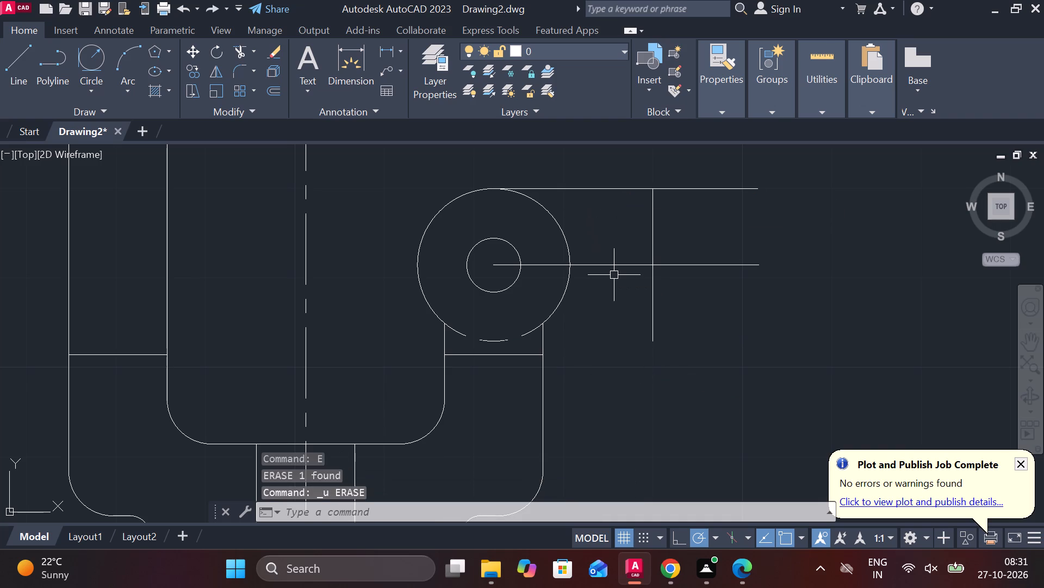
# Trim away the upper horizontal projection line on both sides of the vertical line.
pyautogui.press('Escape')
pyautogui.write('TR')
pyautogui.press('space')
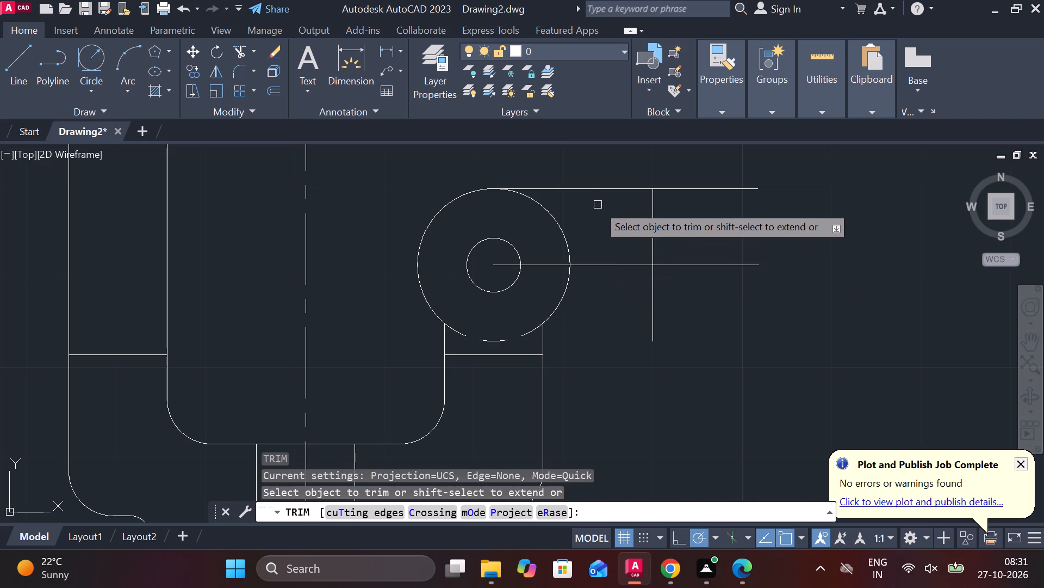
pyautogui.click(594, 191)
pyautogui.click(728, 193)
pyautogui.click(725, 183)
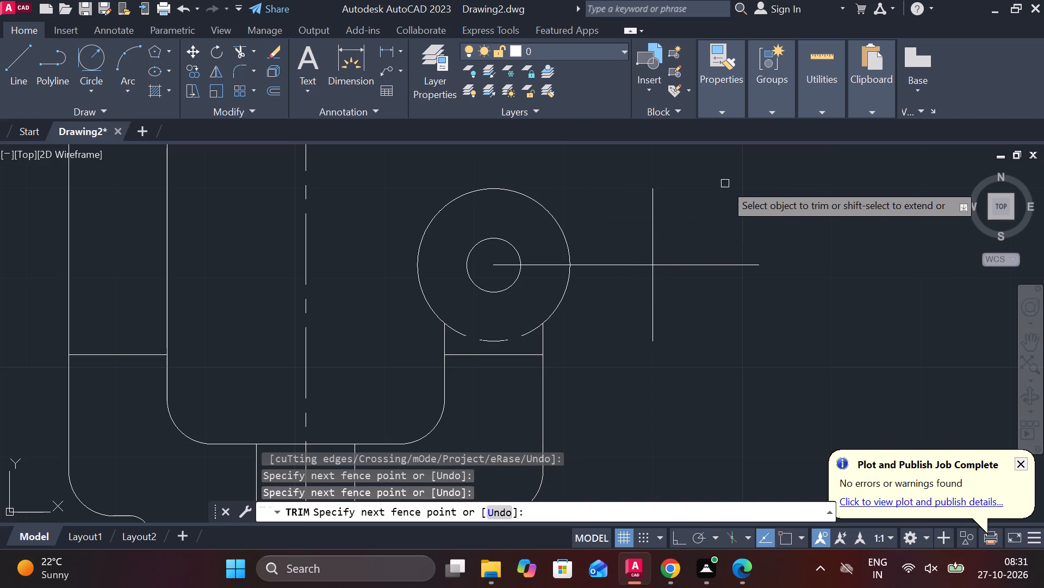
pyautogui.press('Escape')
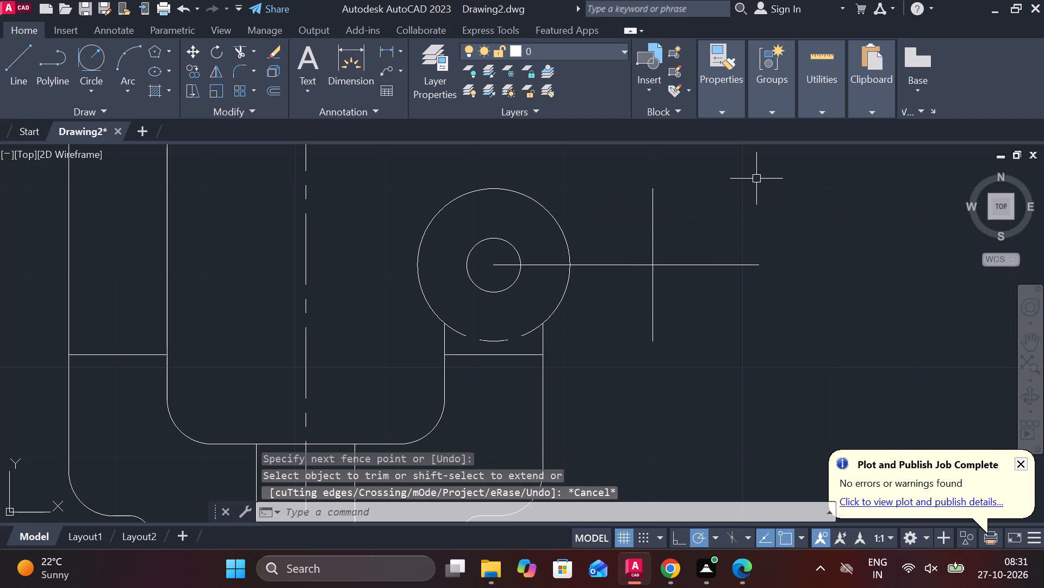
# Draw a horizontal line 3 long rightward from the vertical line's upper end, continuing down to the level of its lower end.
pyautogui.press('l')
pyautogui.press('Return')
pyautogui.click(646, 190)
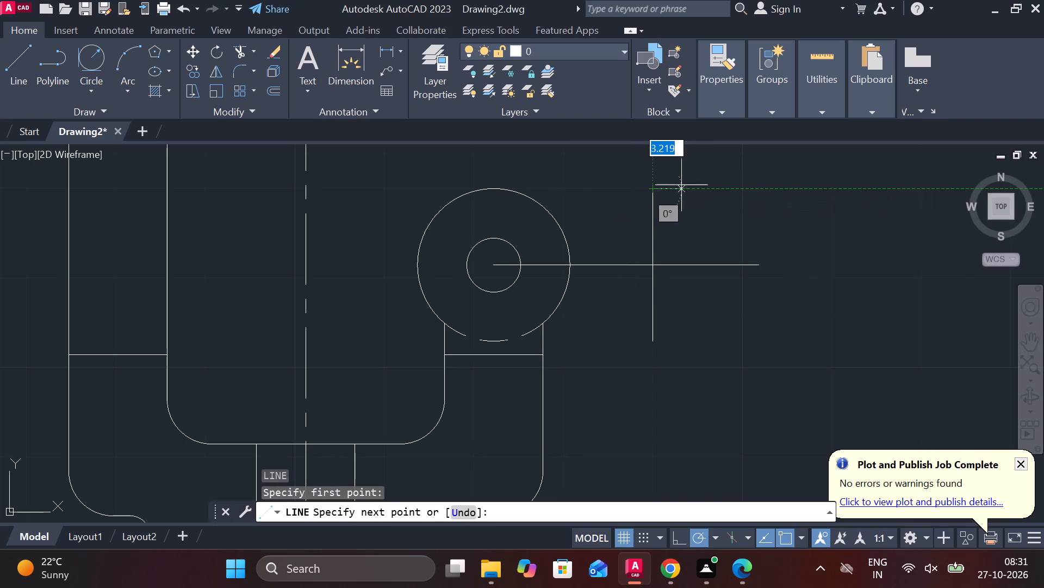
pyautogui.write('3')
pyautogui.press('space')
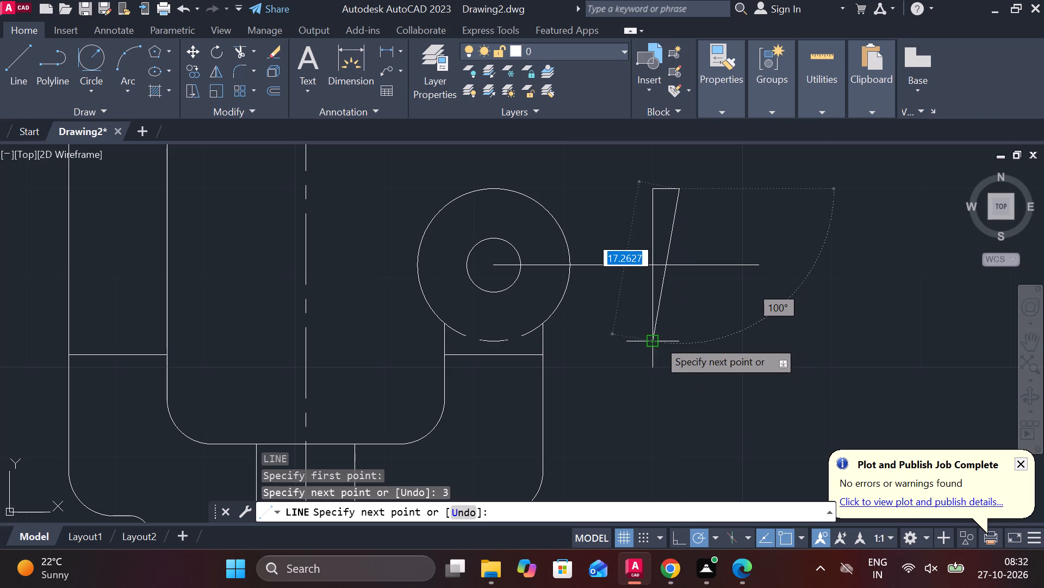
pyautogui.click(681, 342)
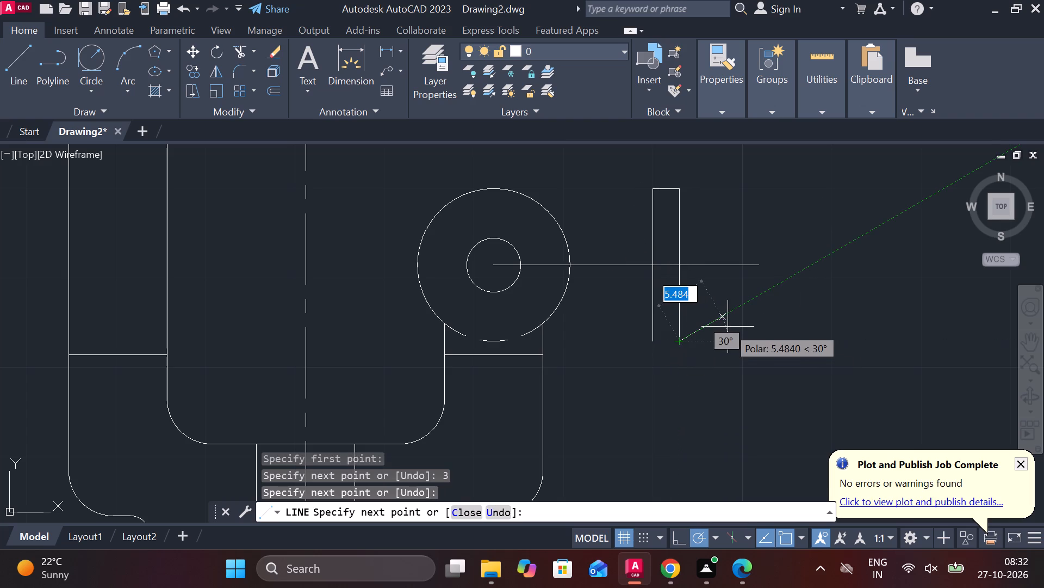
pyautogui.press('Escape')
# Draw a closed rectangle 3 wide for the second prong, 5 from the first prong and level with its top and bottom.
pyautogui.moveTo(728, 327); pyautogui.dragTo(601, 367, button='middle')
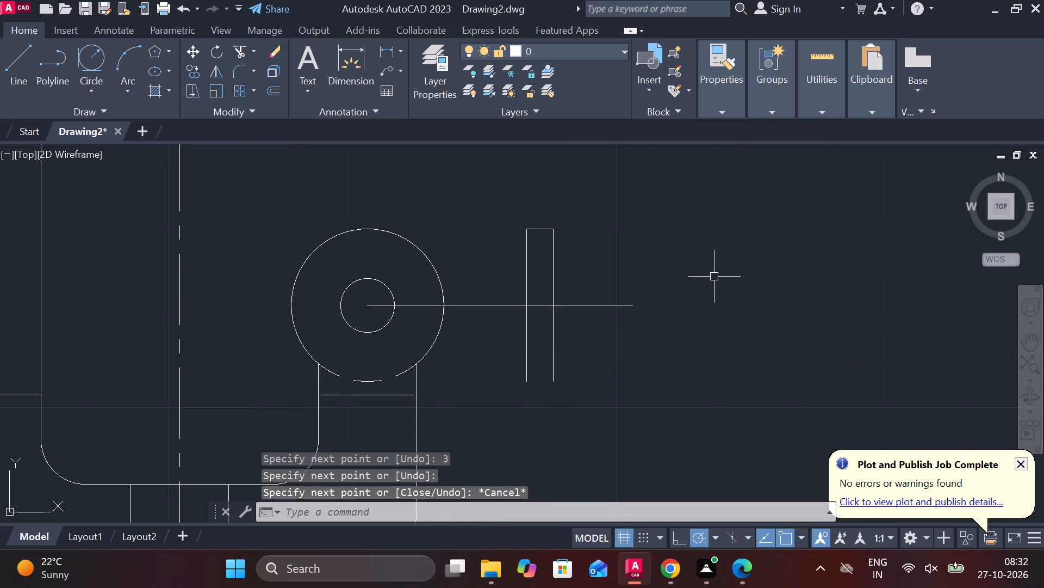
pyautogui.press('l')
pyautogui.press('Return')
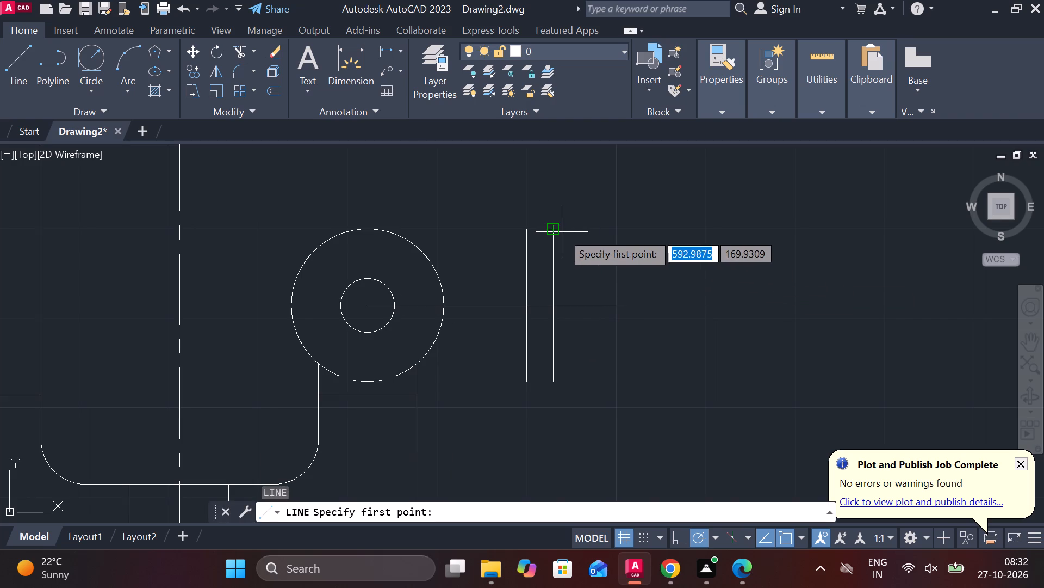
pyautogui.write('5')
pyautogui.press('space')
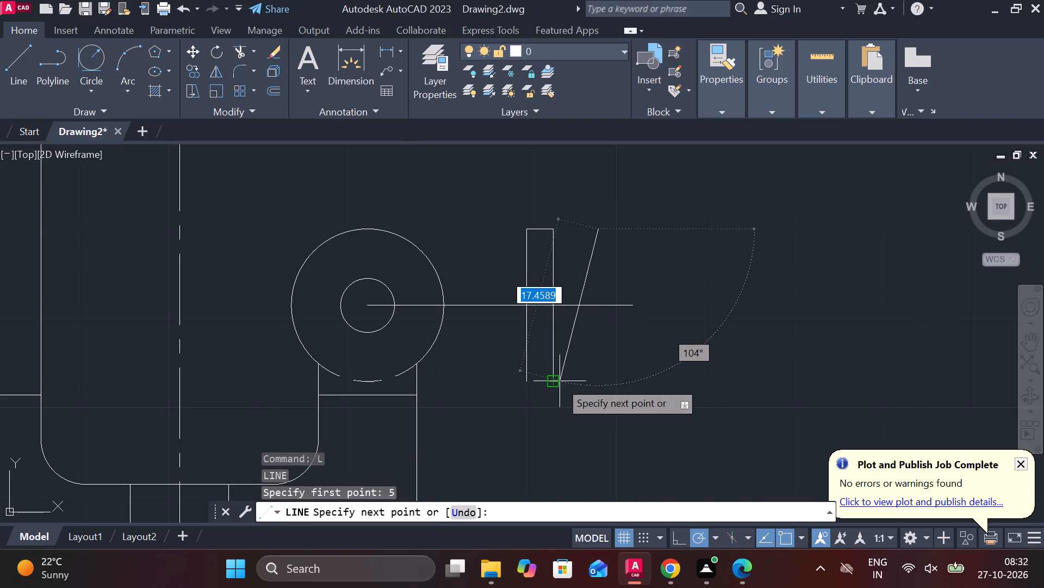
pyautogui.click(600, 381)
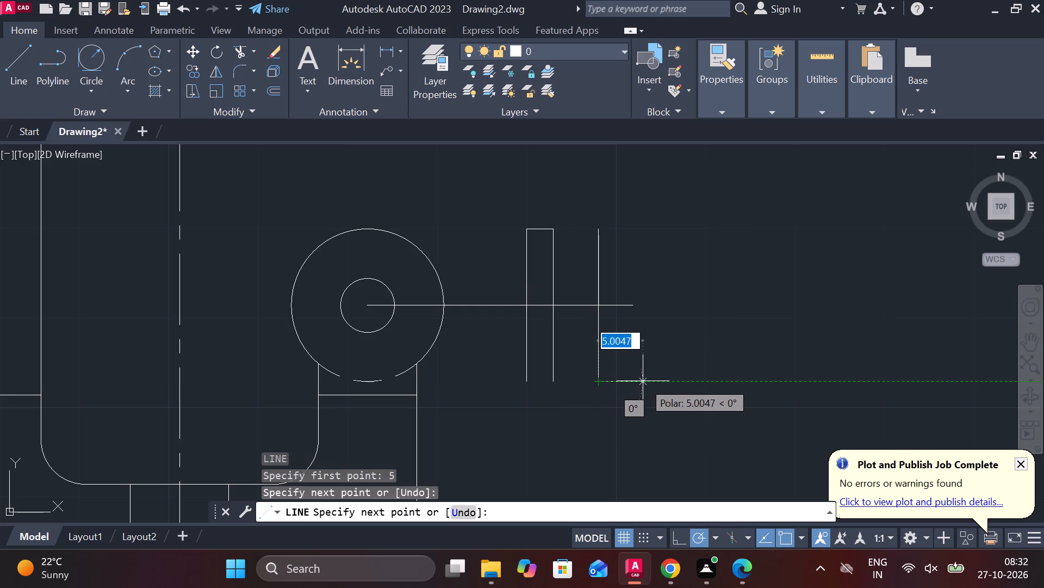
pyautogui.write('3')
pyautogui.press('space')
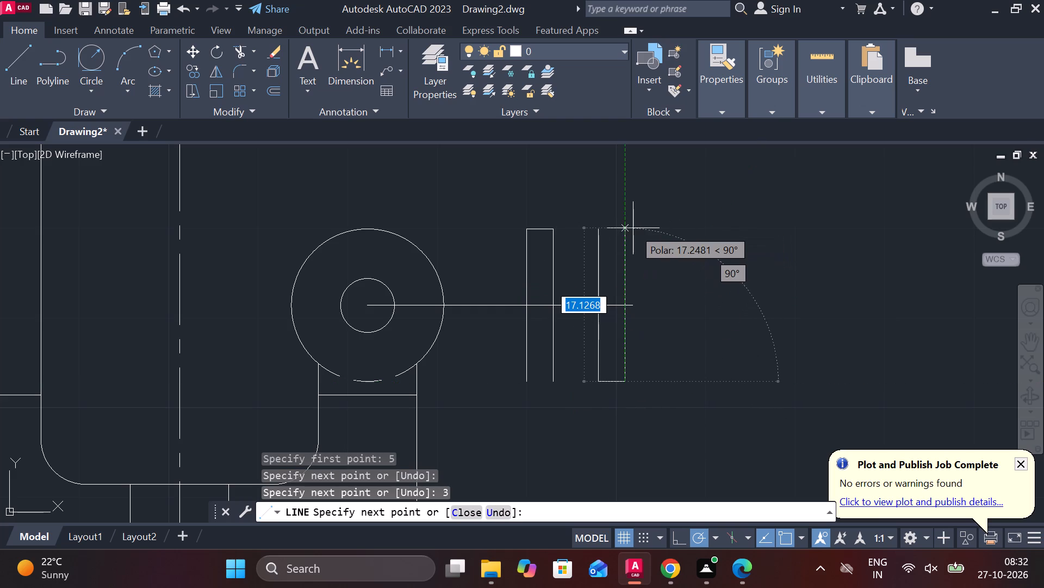
pyautogui.click(622, 230)
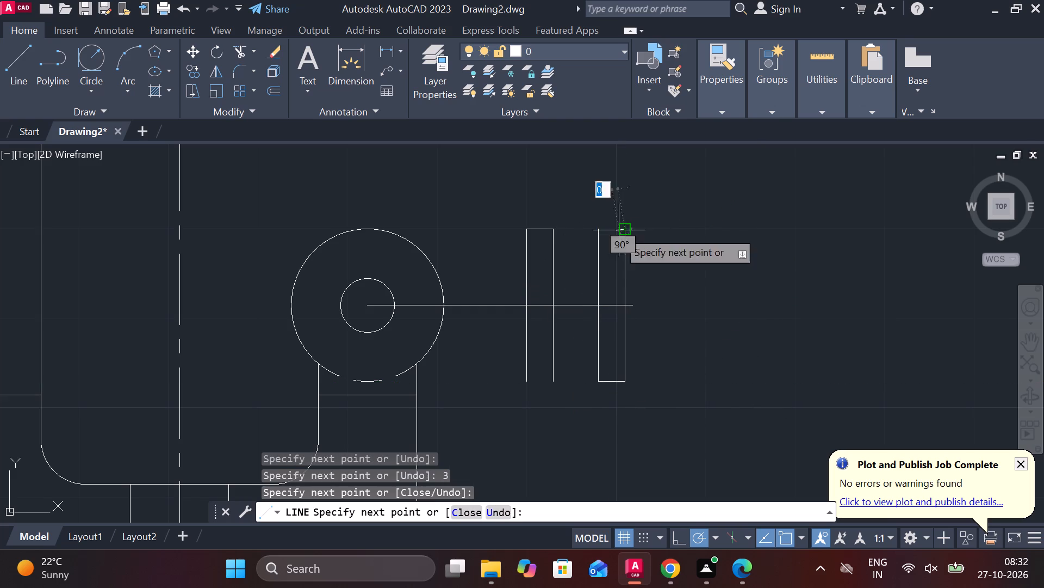
pyautogui.click(604, 230)
pyautogui.press('Escape')
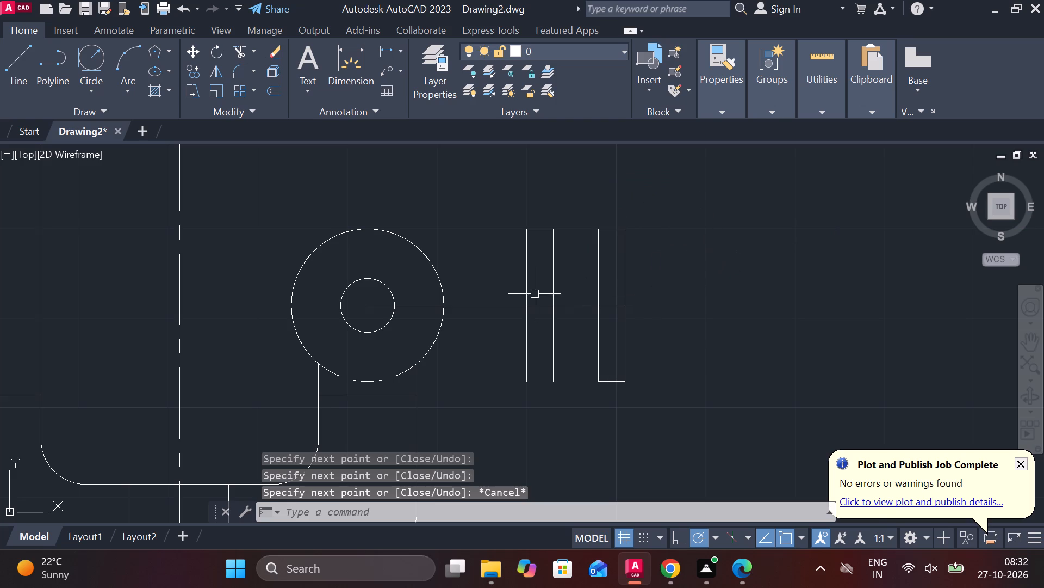
# Draw horizontal projection lines from the top and bottom of the eye's hole across both prongs.
pyautogui.press('l')
pyautogui.press('Return')
pyautogui.click(369, 279)
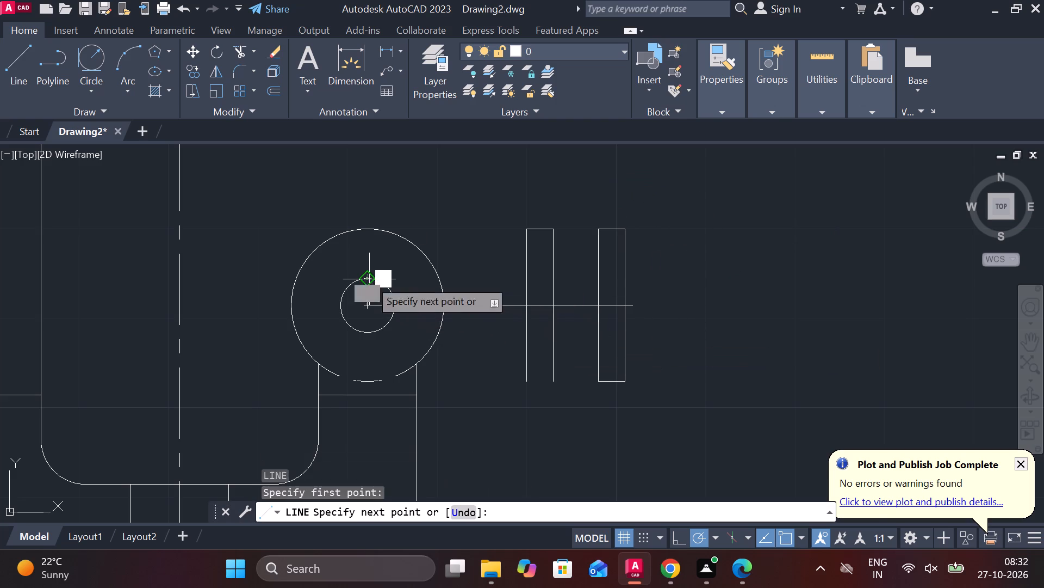
pyautogui.click(673, 275)
pyautogui.press('Escape')
pyautogui.press('space')
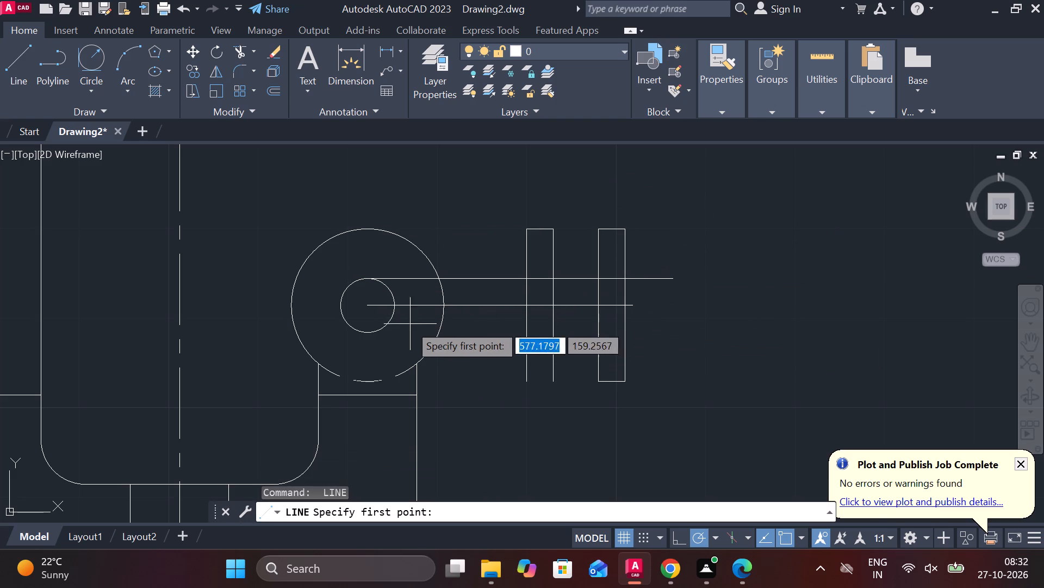
pyautogui.click(371, 334)
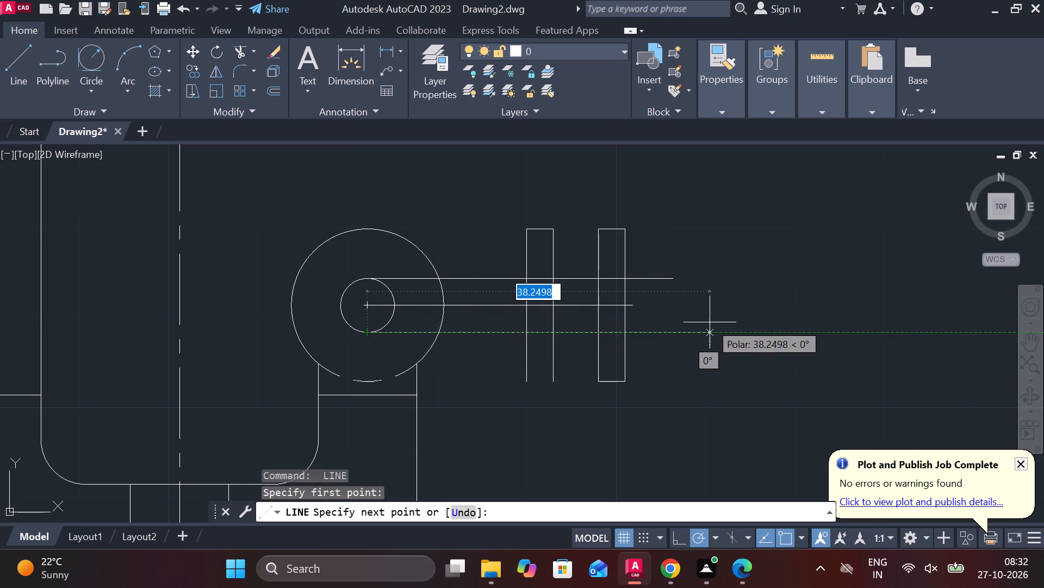
pyautogui.click(710, 322)
pyautogui.press('Escape')
# Trim the hole projection lines beyond the second prong, between the prongs, and between the eye and first prong.
pyautogui.write('TR')
pyautogui.press('space')
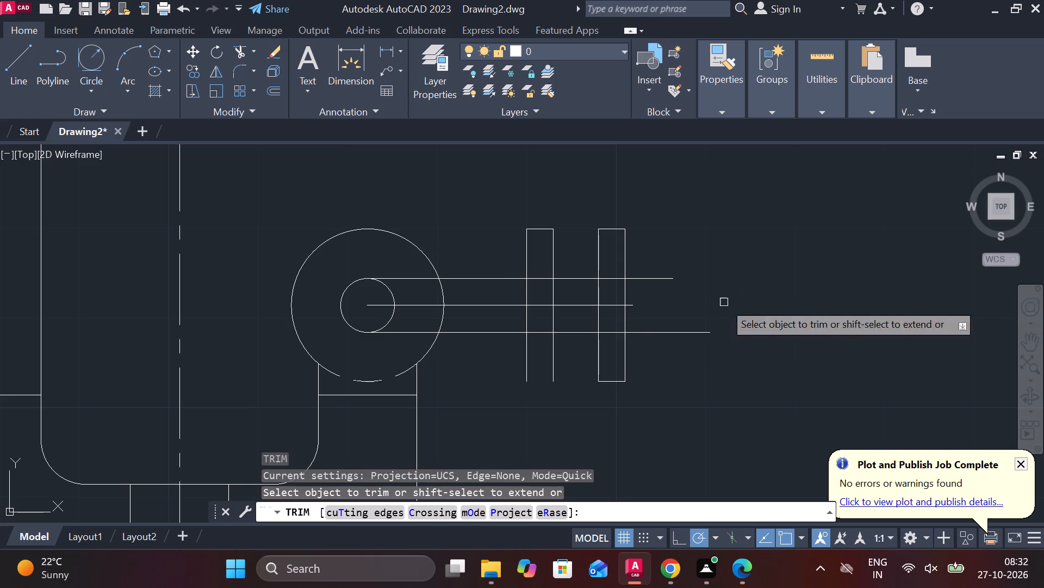
pyautogui.moveTo(655, 255); pyautogui.dragTo(663, 391)
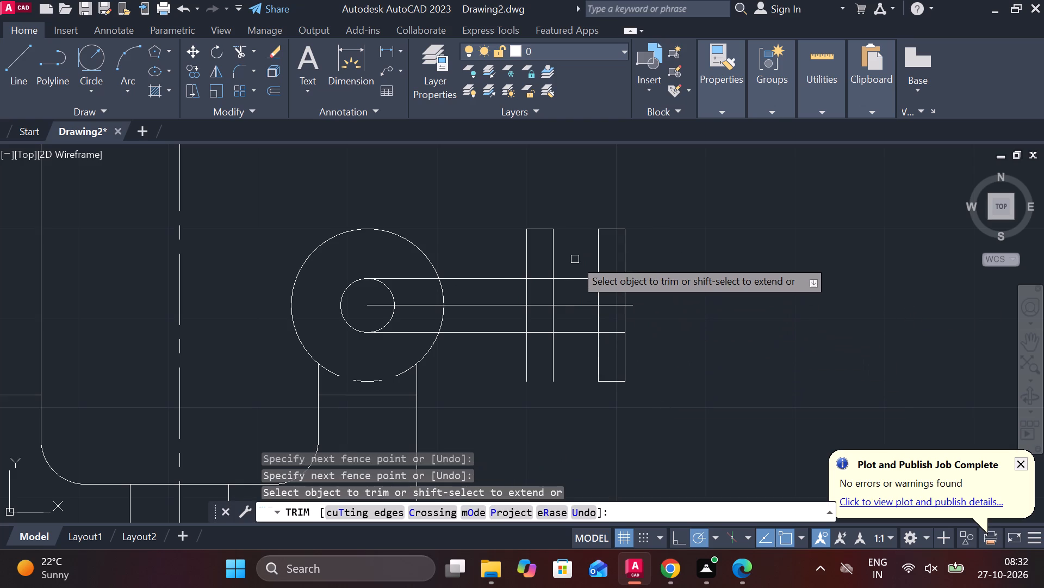
pyautogui.moveTo(575, 259); pyautogui.dragTo(575, 287)
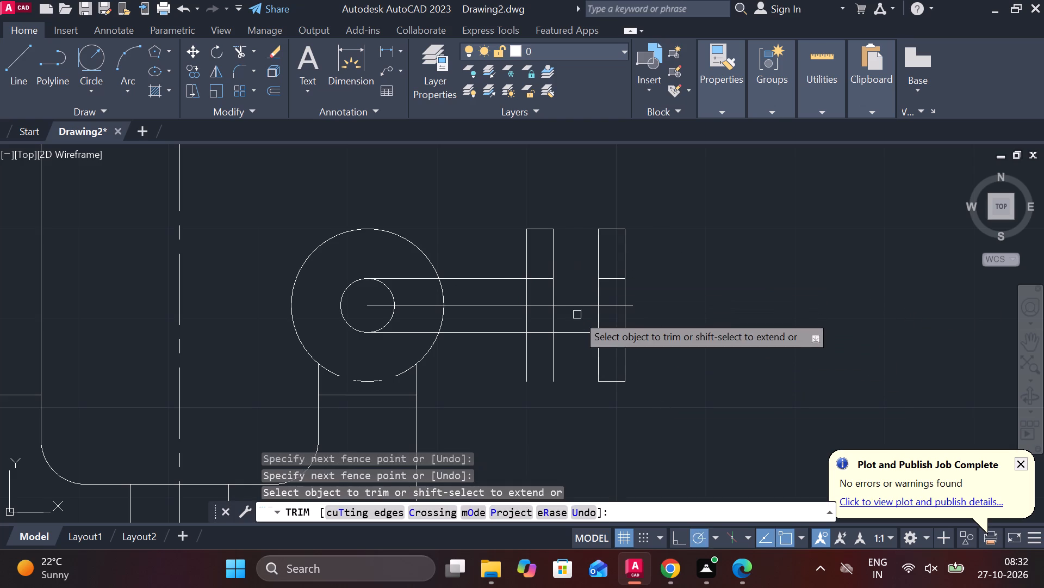
pyautogui.moveTo(577, 315); pyautogui.dragTo(575, 369)
pyautogui.click(484, 335)
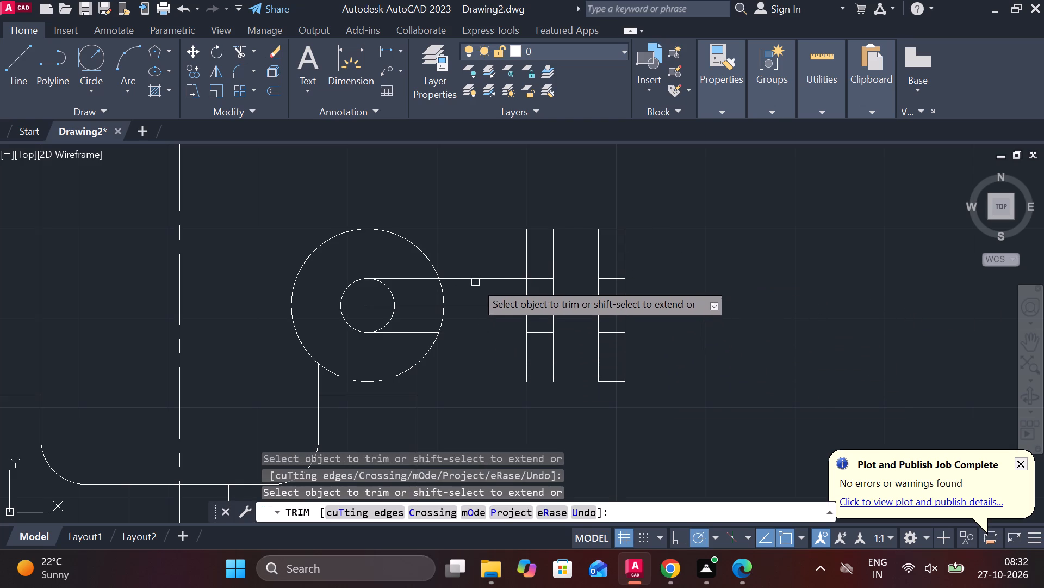
pyautogui.click(474, 279)
pyautogui.press('Escape')
# Erase the two leftover projection line pieces inside the eye's outer circle.
pyautogui.click(428, 278)
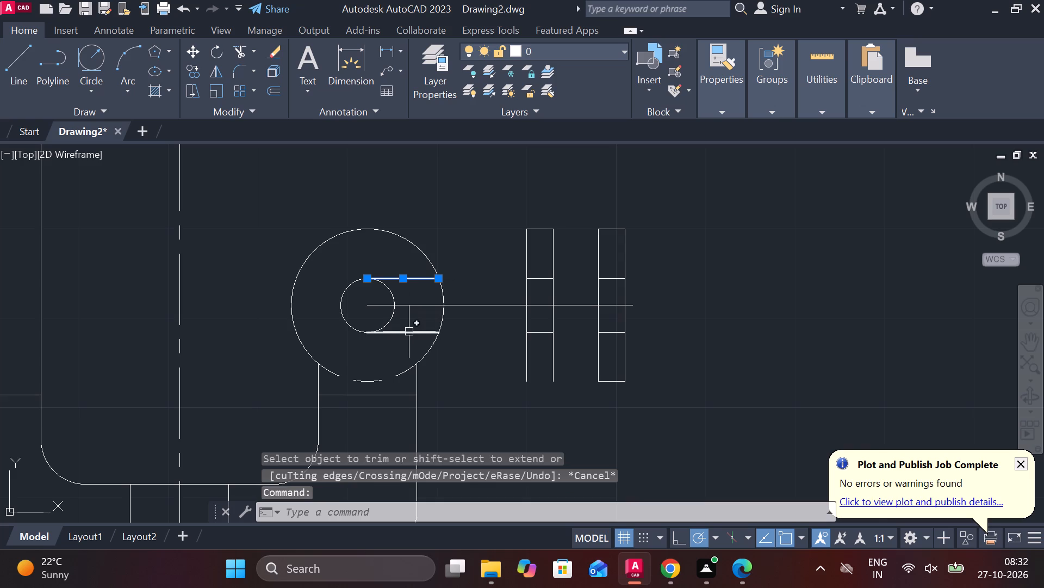
pyautogui.click(410, 333)
pyautogui.write('E')
pyautogui.press('space')
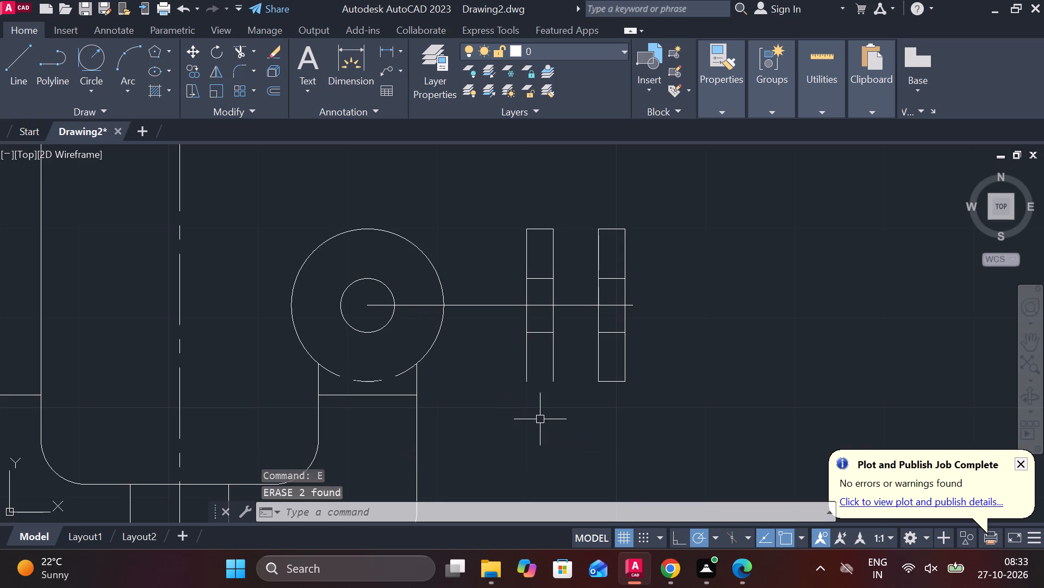
# Trim away the bottom edge of the second prong.
pyautogui.write('TR')
pyautogui.press('space')
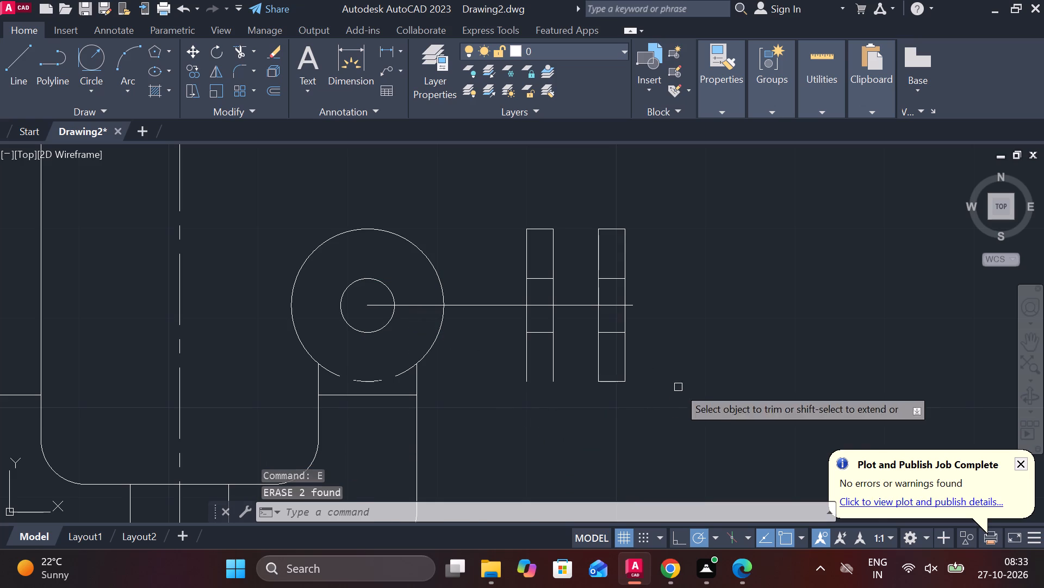
pyautogui.click(612, 383)
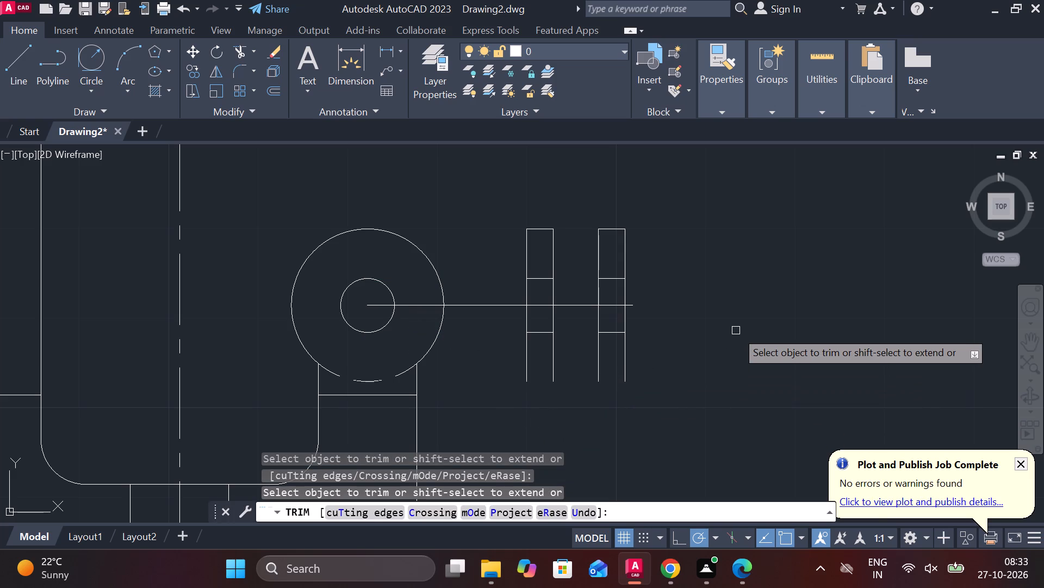
pyautogui.press('Escape')
# Stretch the horizontal centre line's left end from the eye's centre to beyond the outer circle's left side.
pyautogui.click(469, 306)
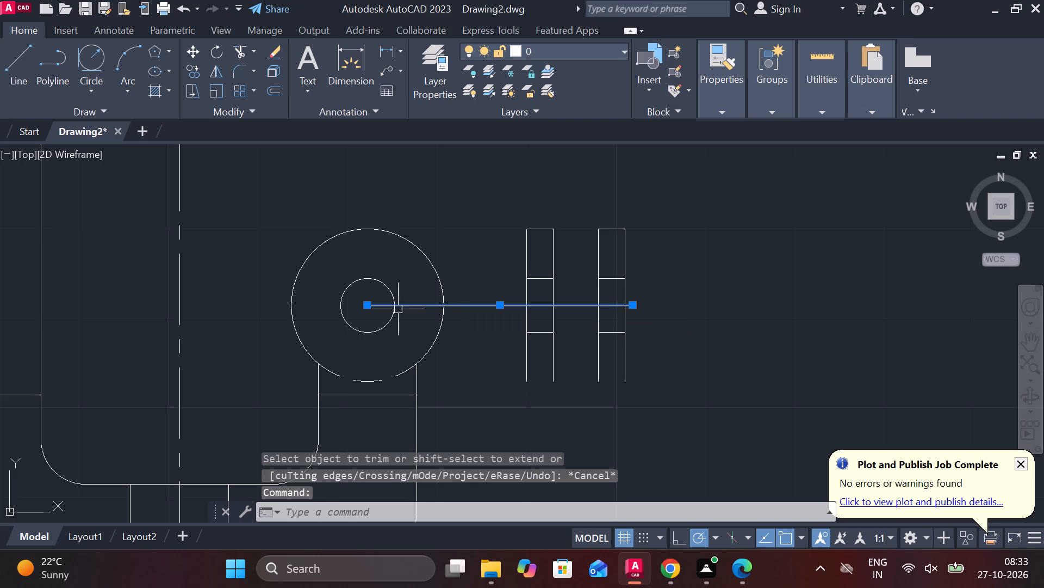
pyautogui.click(369, 306)
pyautogui.click(231, 301)
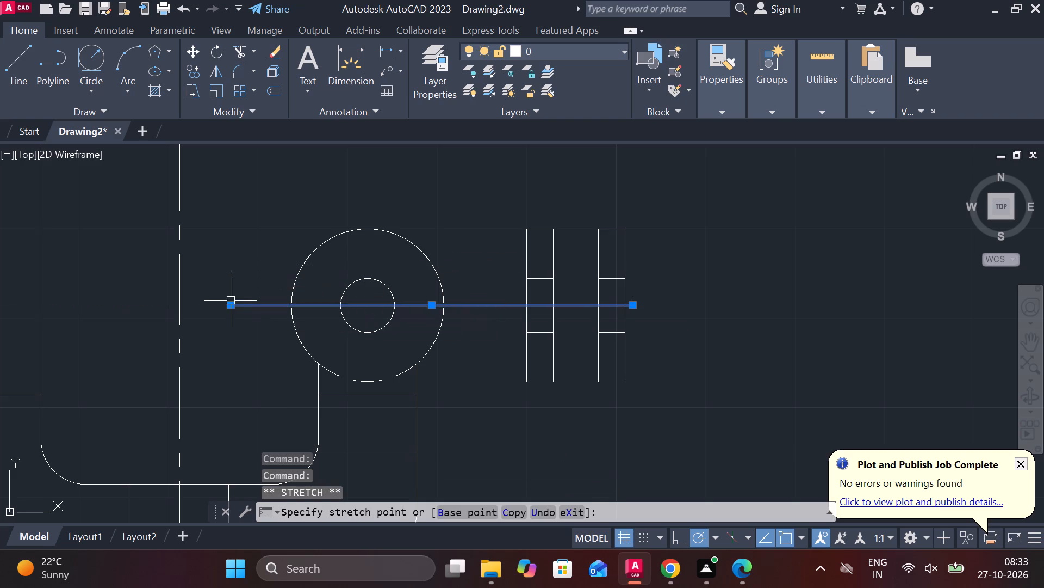
pyautogui.press('Escape')
# Draw a horizontal line joining the lower ends of the two prongs' inner edges.
pyautogui.moveTo(684, 356); pyautogui.dragTo(684, 309, button='middle')
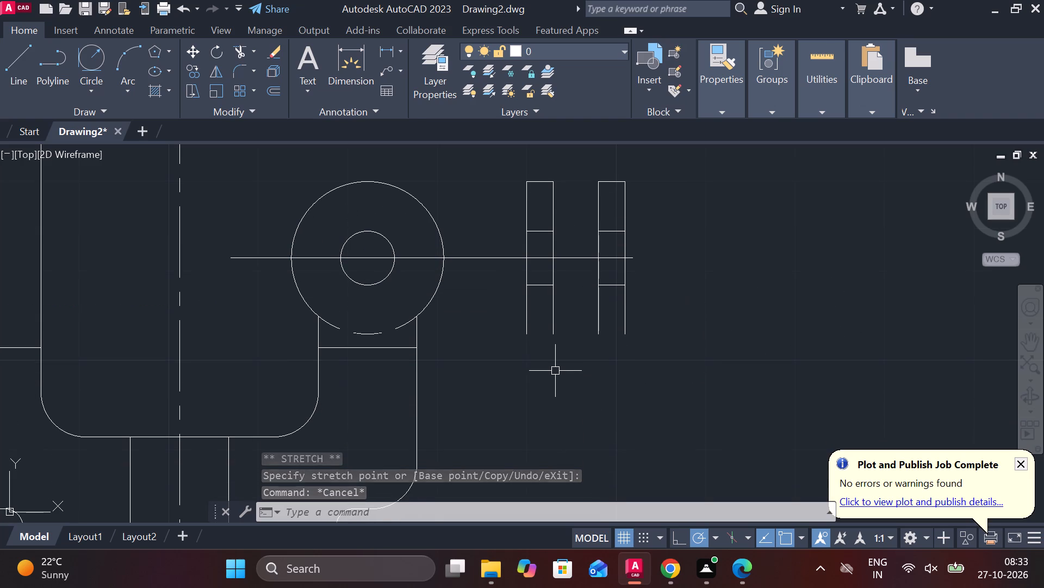
pyautogui.scroll(1, 569, 365)
pyautogui.press('l')
pyautogui.press('Return')
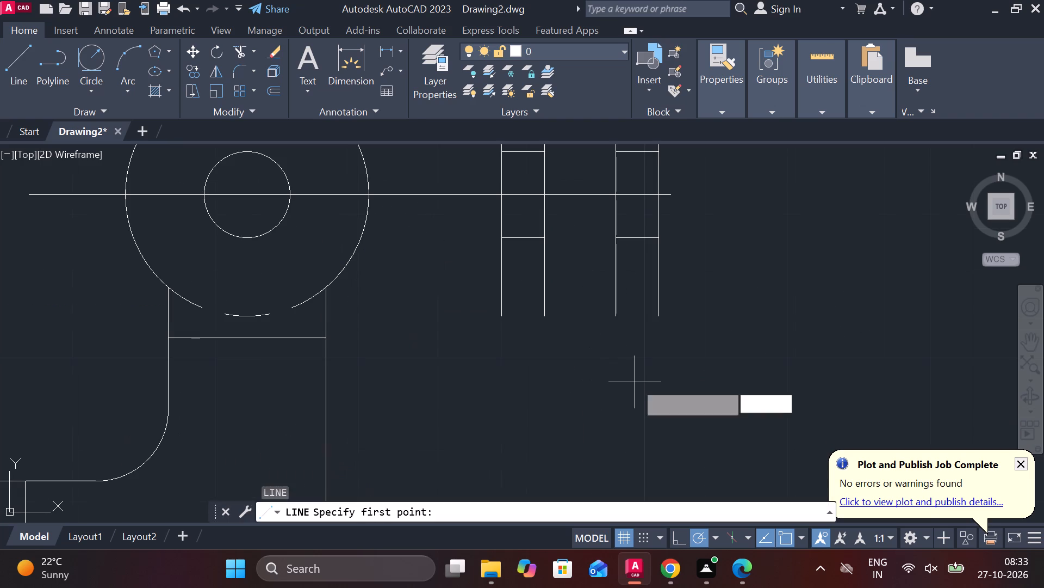
pyautogui.click(550, 323)
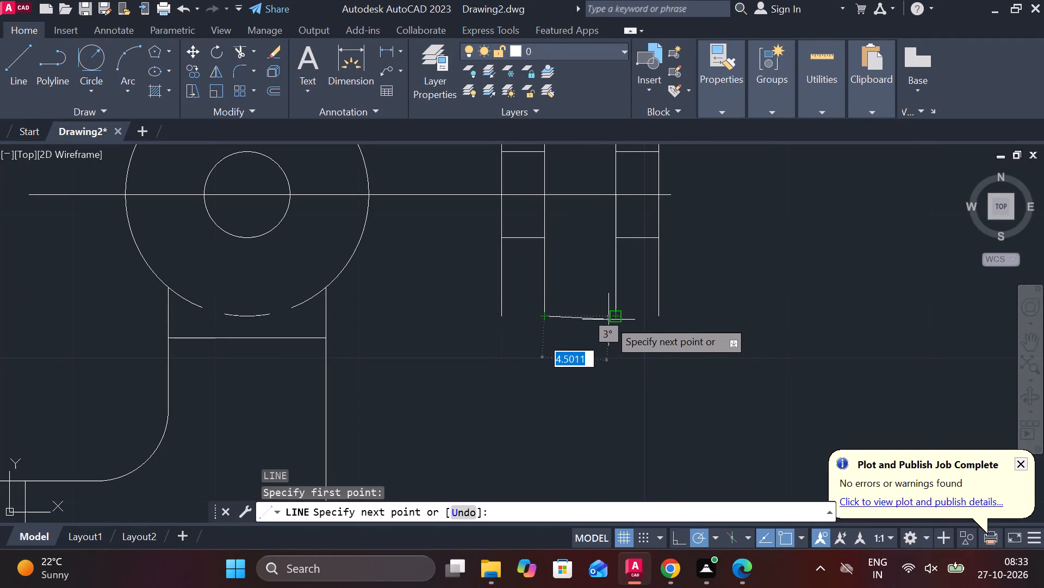
pyautogui.click(612, 318)
pyautogui.press('Escape')
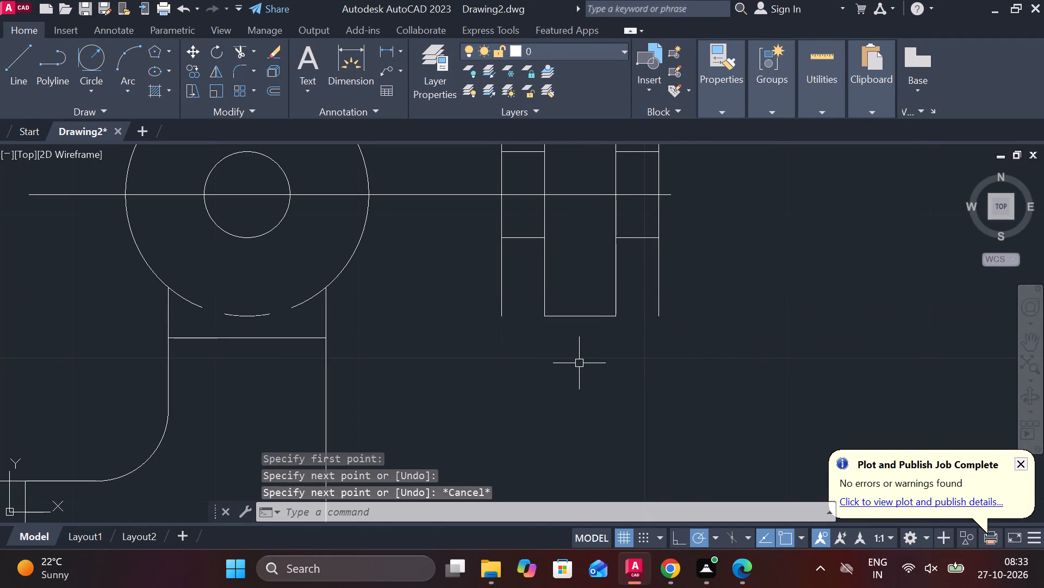
# Draw a step from the first prong's outer edge at its lower end, about 0.85 inward and 5 downward.
pyautogui.press('l')
pyautogui.press('Return')
pyautogui.scroll(2, 497, 323)
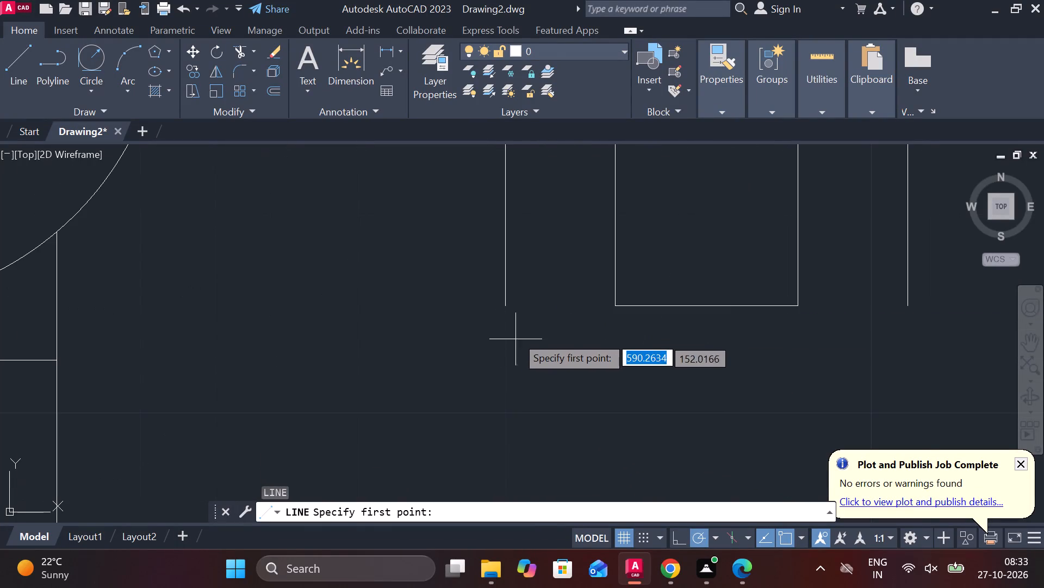
pyautogui.click(505, 309)
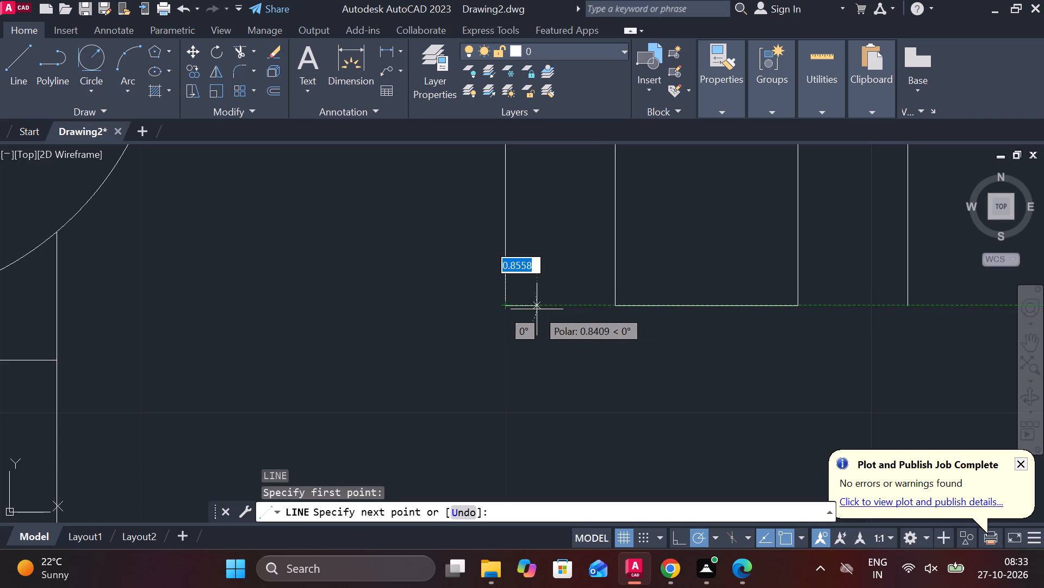
pyautogui.press('2')
pyautogui.click(537, 309)
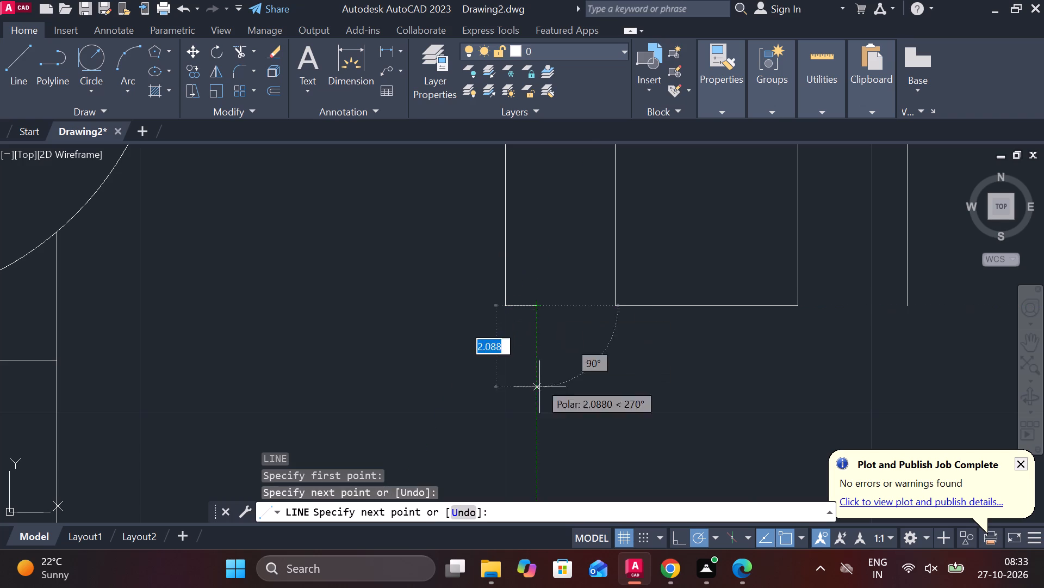
pyautogui.scroll(-1, 542, 413)
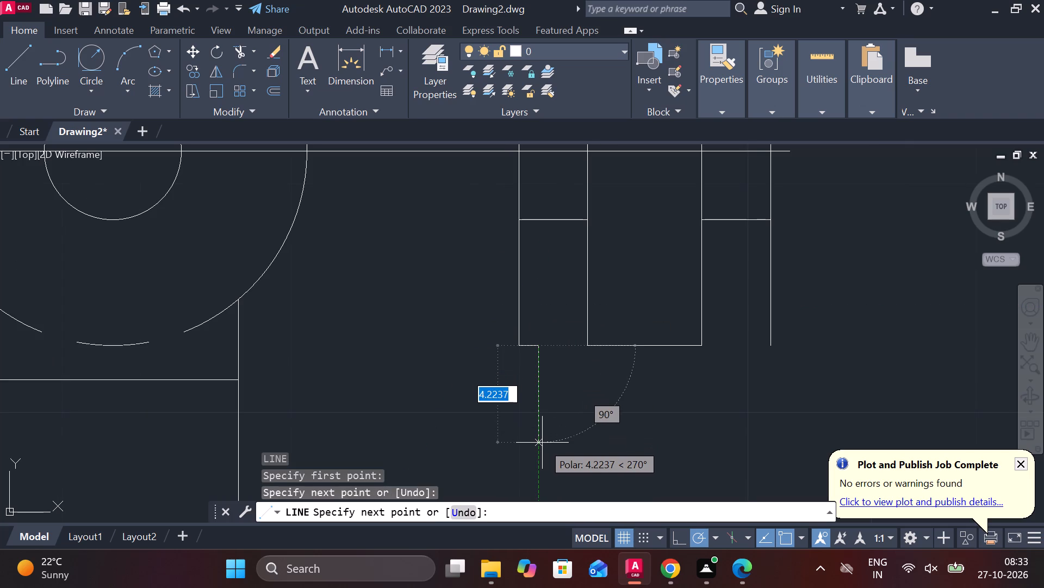
pyautogui.write('5')
pyautogui.press('space')
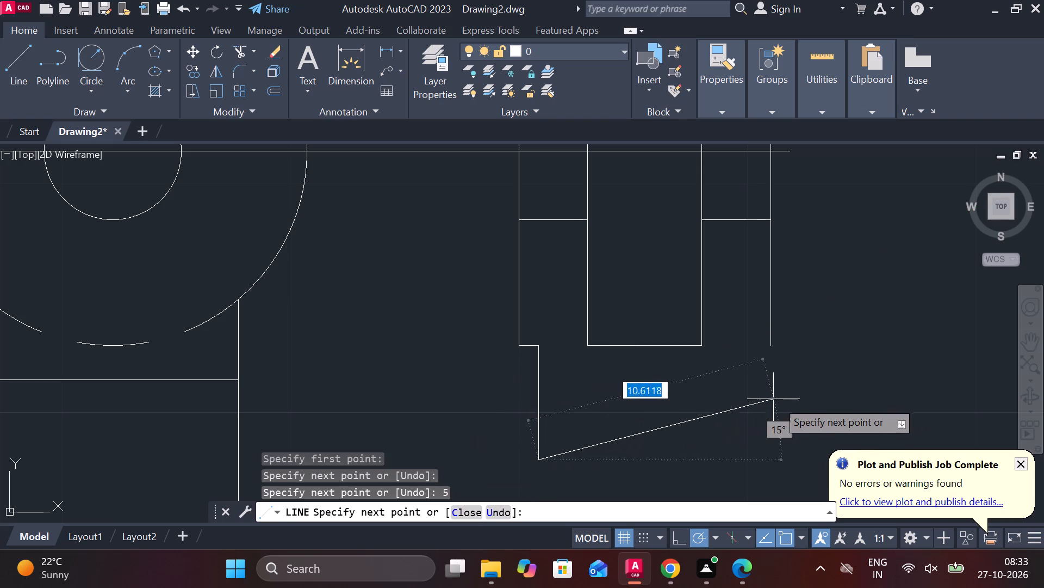
pyautogui.press('Escape')
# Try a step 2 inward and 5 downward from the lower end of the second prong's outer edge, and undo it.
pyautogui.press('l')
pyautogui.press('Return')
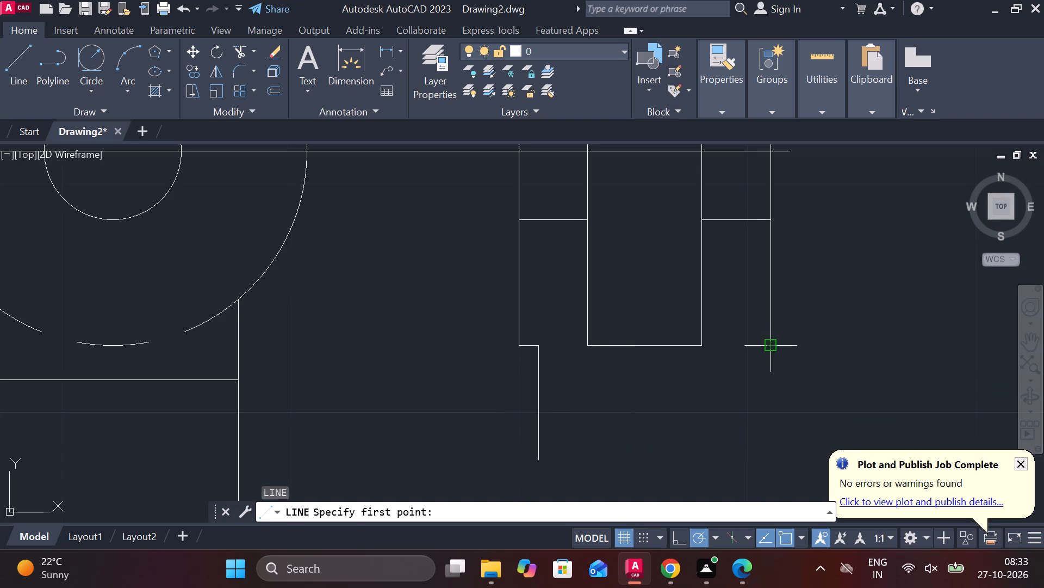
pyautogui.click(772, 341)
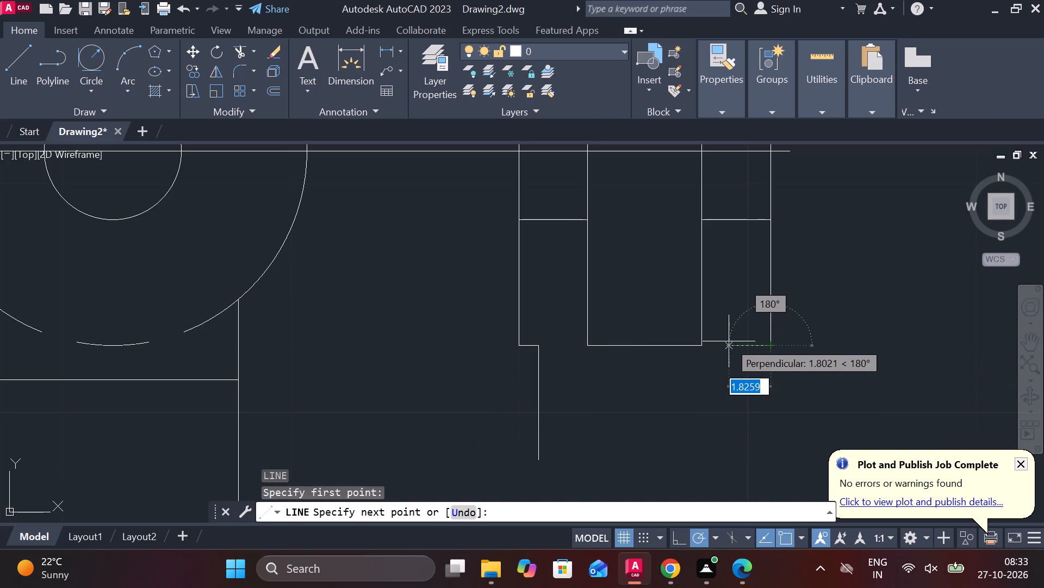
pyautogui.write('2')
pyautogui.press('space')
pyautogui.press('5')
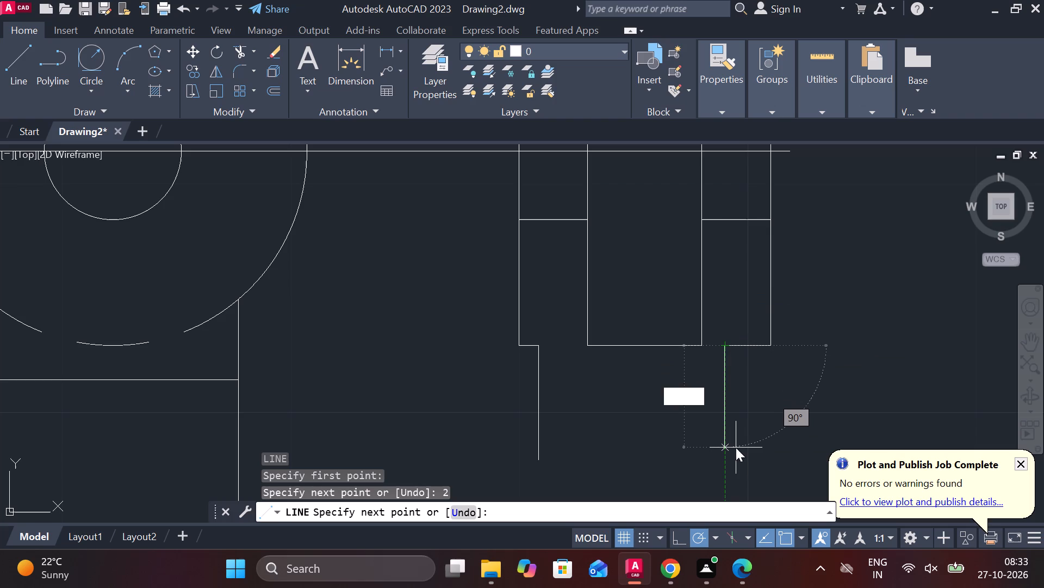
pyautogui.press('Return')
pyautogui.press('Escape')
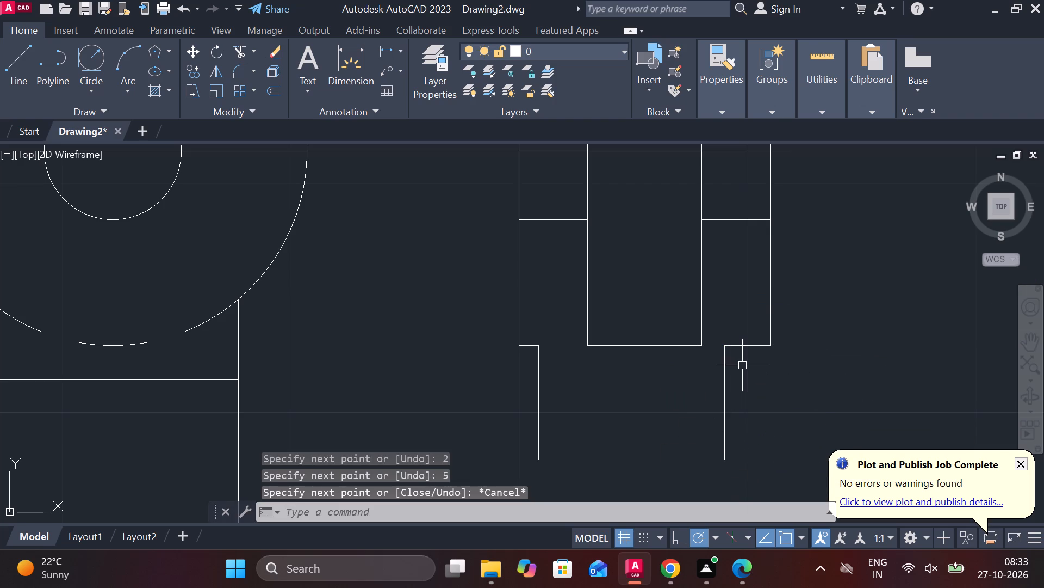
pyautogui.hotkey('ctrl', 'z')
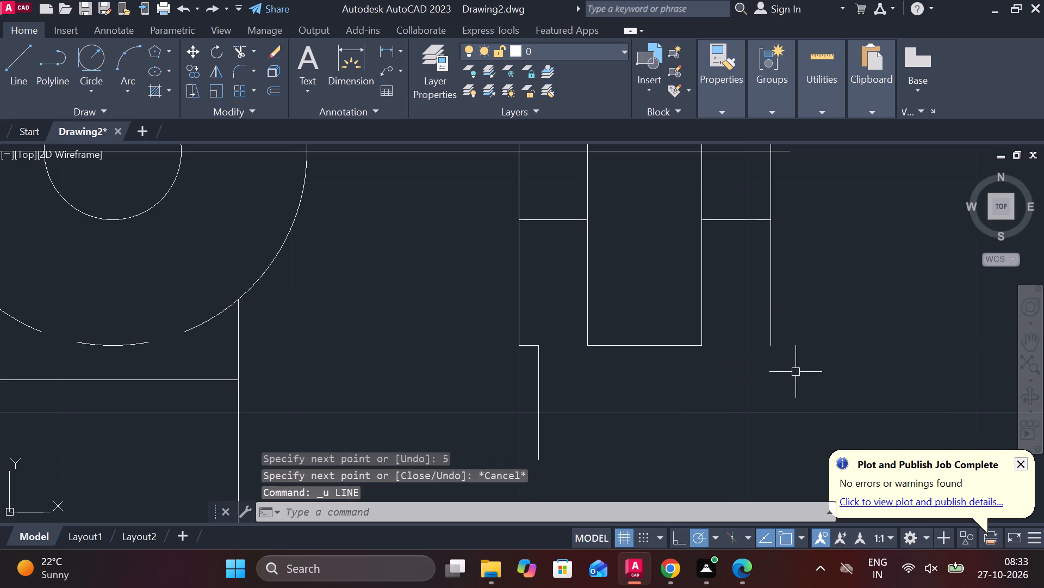
# Draw a step from the lower end of the second prong's outer edge, 1 inward and 5 downward.
pyautogui.press('l')
pyautogui.press('Return')
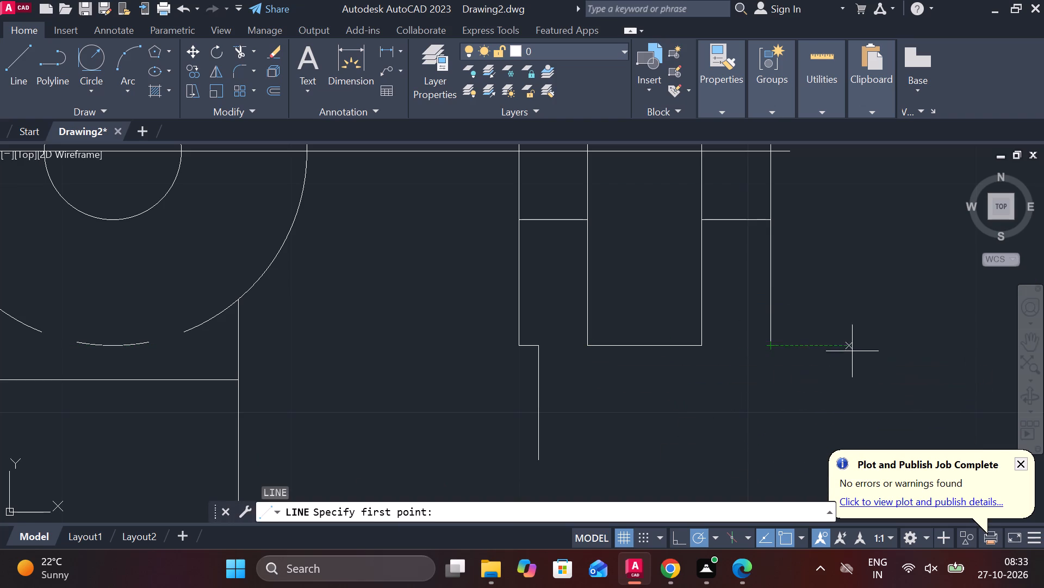
pyautogui.click(773, 348)
pyautogui.write('1')
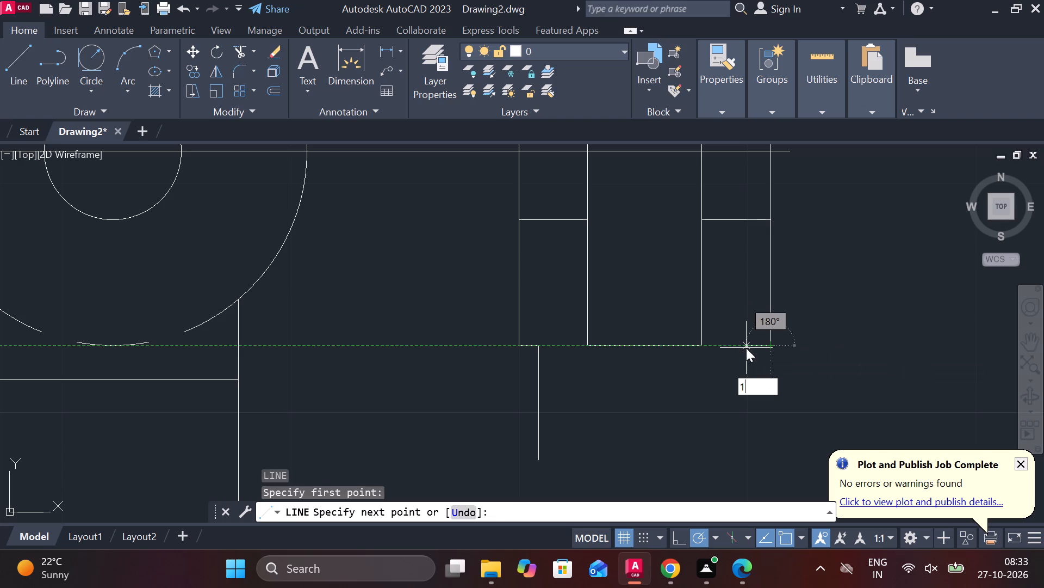
pyautogui.press('space')
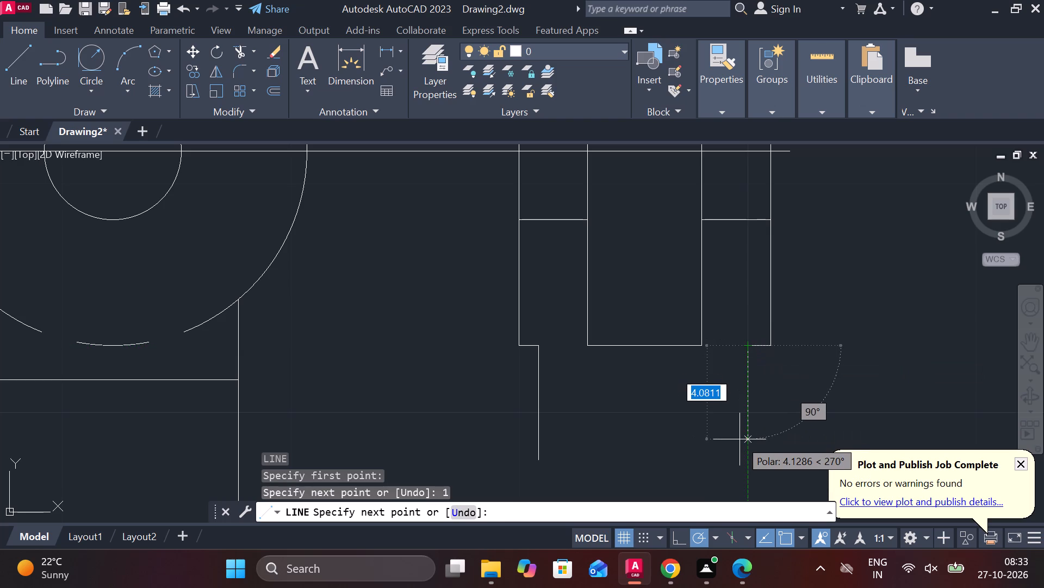
pyautogui.press('5')
pyautogui.press('Return')
pyautogui.press('Escape')
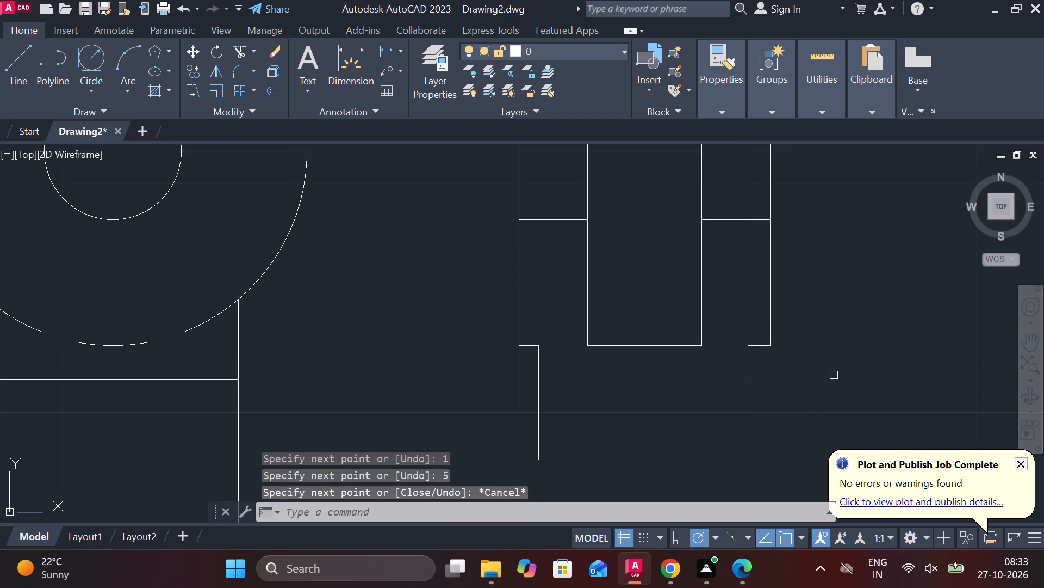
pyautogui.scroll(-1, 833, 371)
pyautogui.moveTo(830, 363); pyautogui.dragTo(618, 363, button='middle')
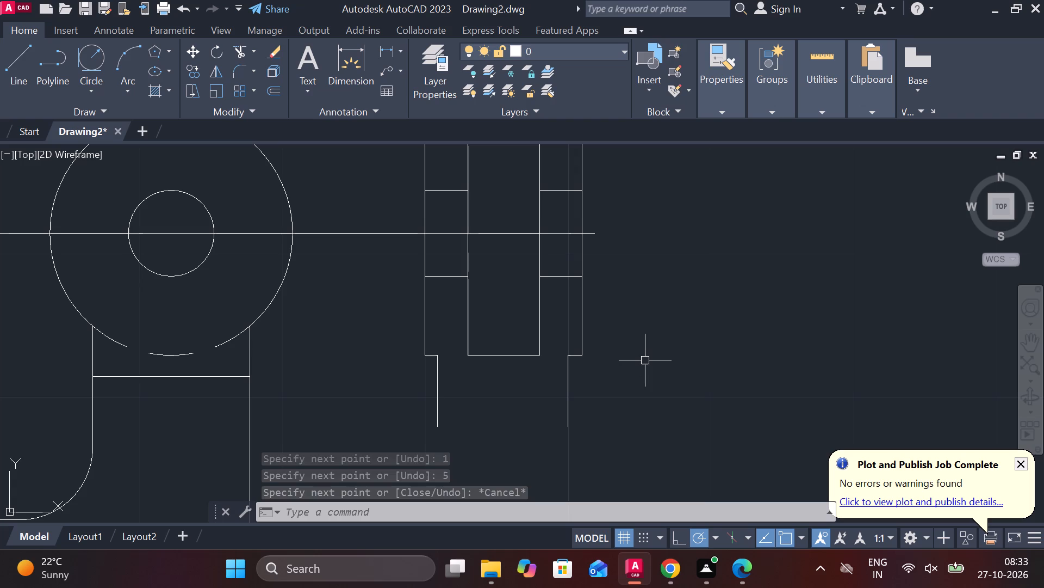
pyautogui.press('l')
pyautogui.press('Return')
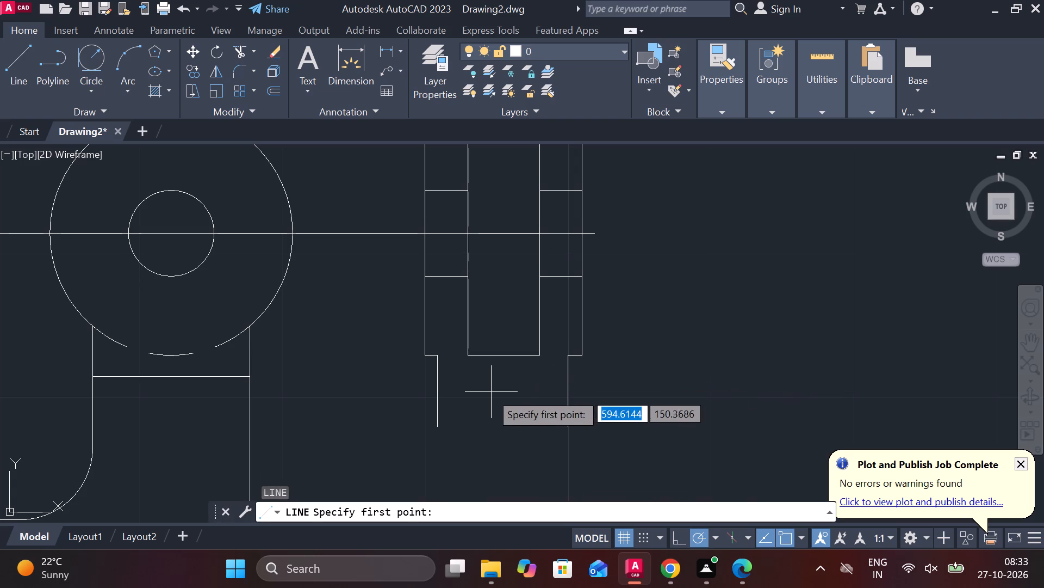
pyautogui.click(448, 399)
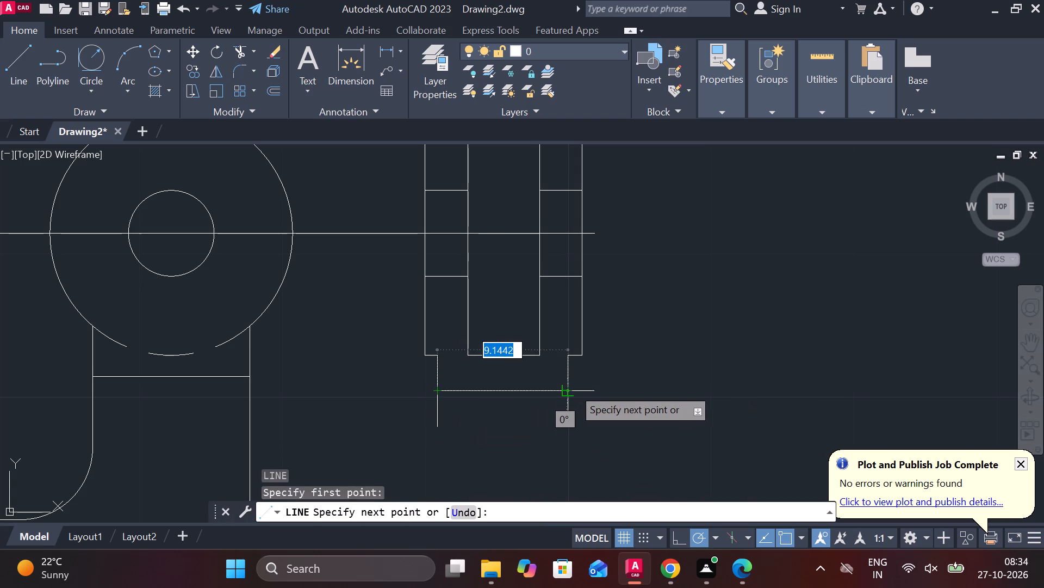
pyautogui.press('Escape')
# Erase the two vertical lines below the fork's outer steps.
pyautogui.click(436, 388)
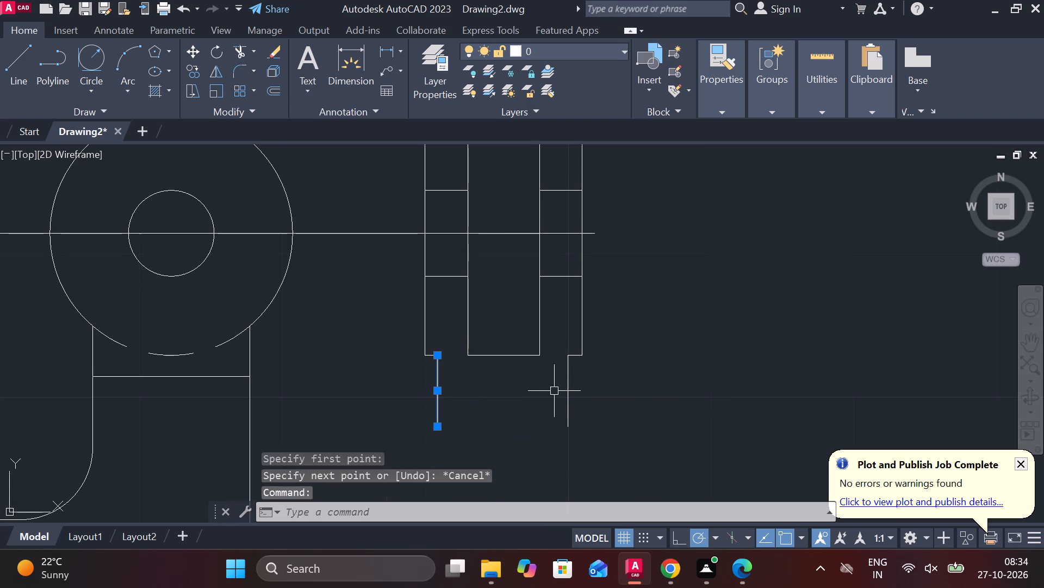
pyautogui.click(567, 388)
pyautogui.write('E')
pyautogui.press('space')
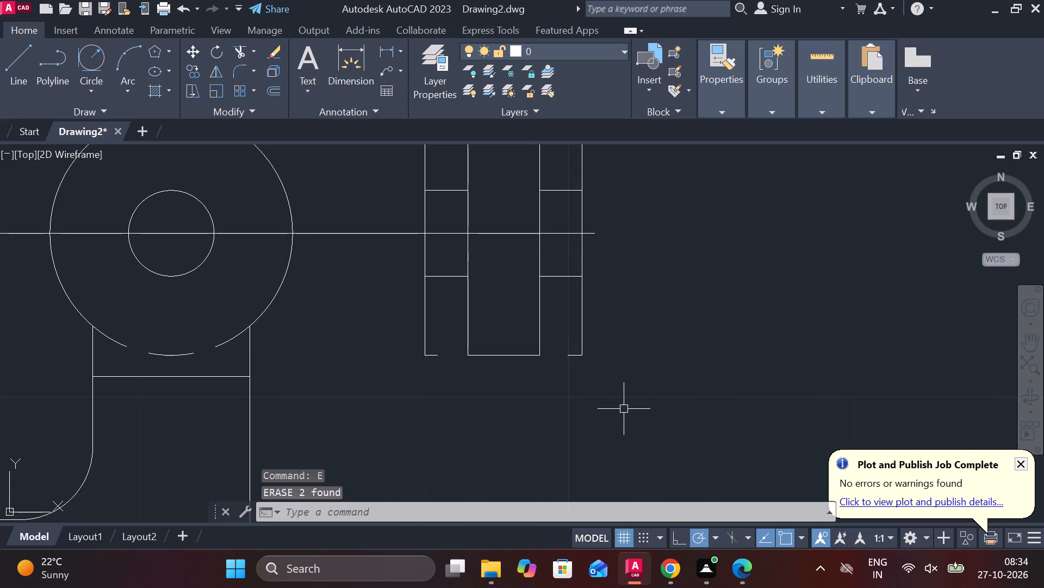
# Draw a vertical line downward from the midpoint of the line closing the gap between the prongs.
pyautogui.press('l')
pyautogui.press('Return')
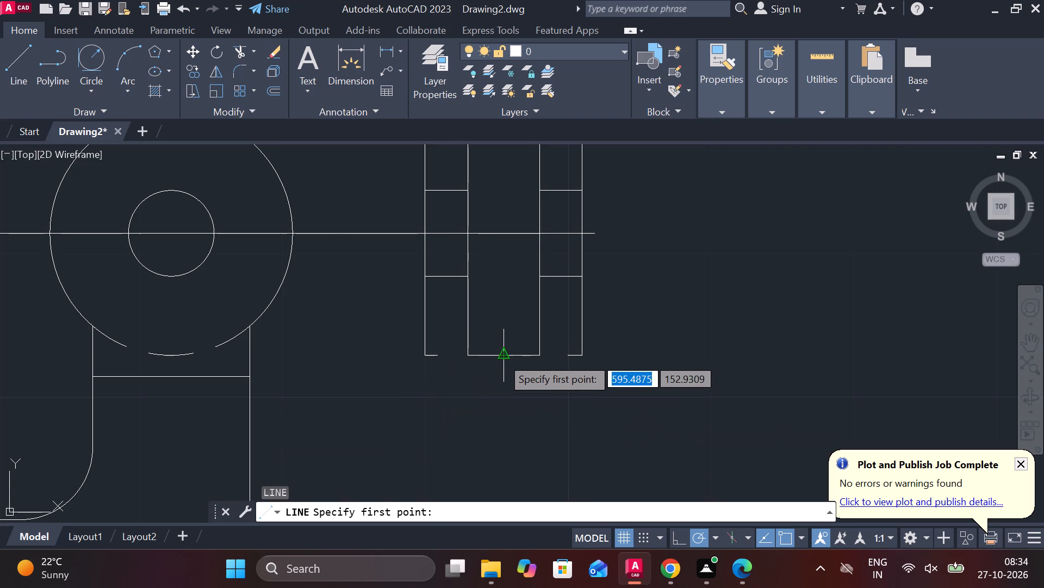
pyautogui.click(501, 357)
pyautogui.click(498, 438)
pyautogui.press('Escape')
# Offset the vertical line below the fork by 5 to each side.
pyautogui.click(505, 404)
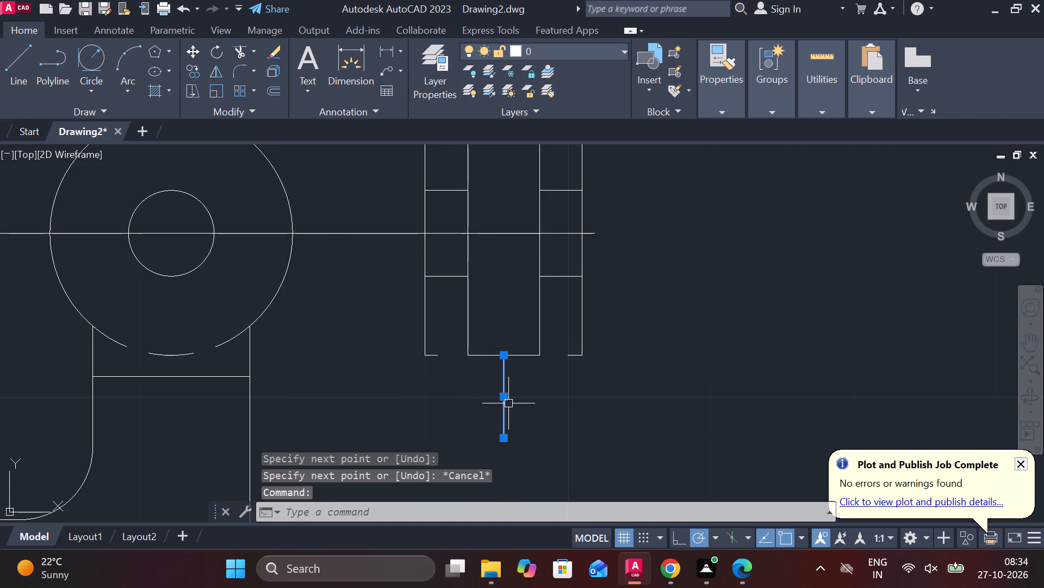
pyautogui.press('o')
pyautogui.press('Return')
pyautogui.press('Return')
pyautogui.write('5')
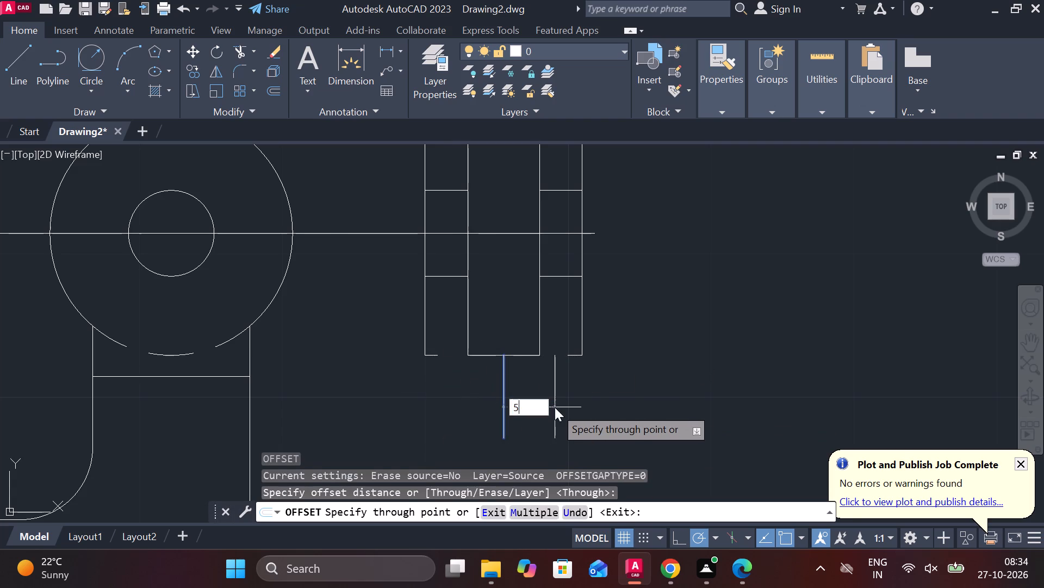
pyautogui.press('space')
pyautogui.click(503, 392)
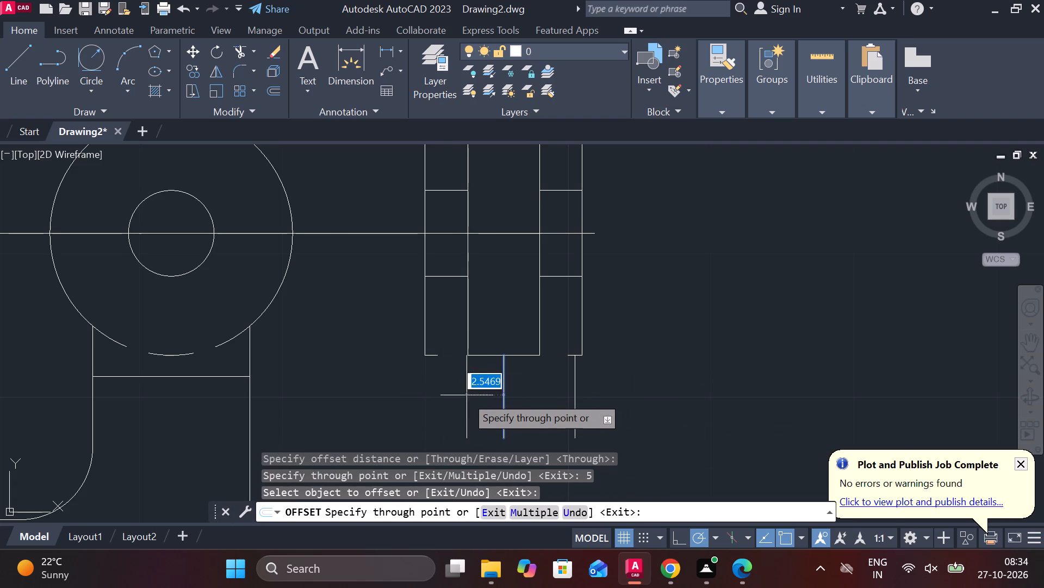
pyautogui.press('5')
pyautogui.press('Return')
pyautogui.press('Escape')
# Trim the short horizontal step lines where they project inward past the two offset vertical lines.
pyautogui.scroll(1, 452, 371)
pyautogui.write('TR')
pyautogui.press('space')
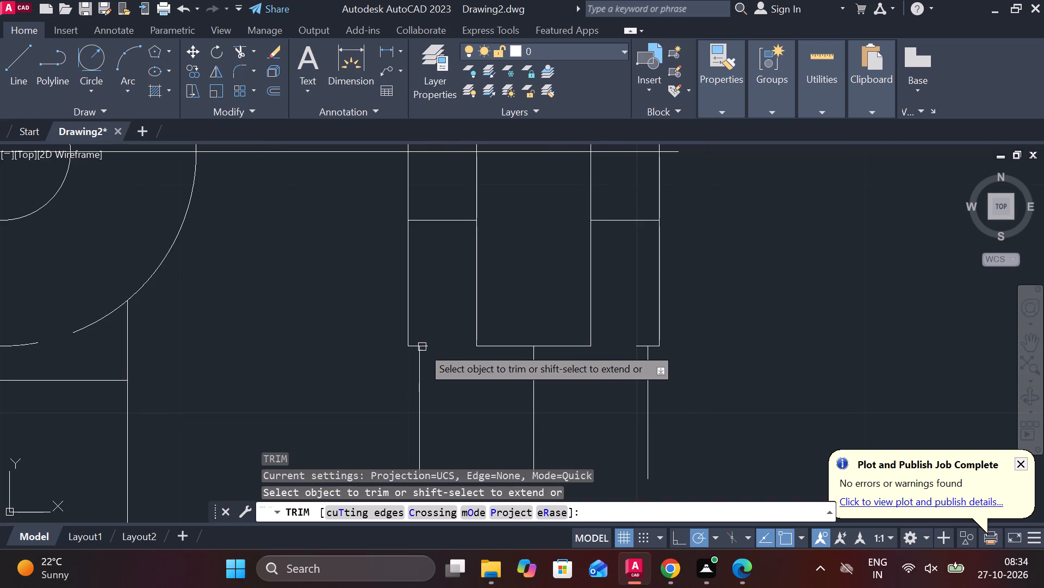
pyautogui.click(429, 347)
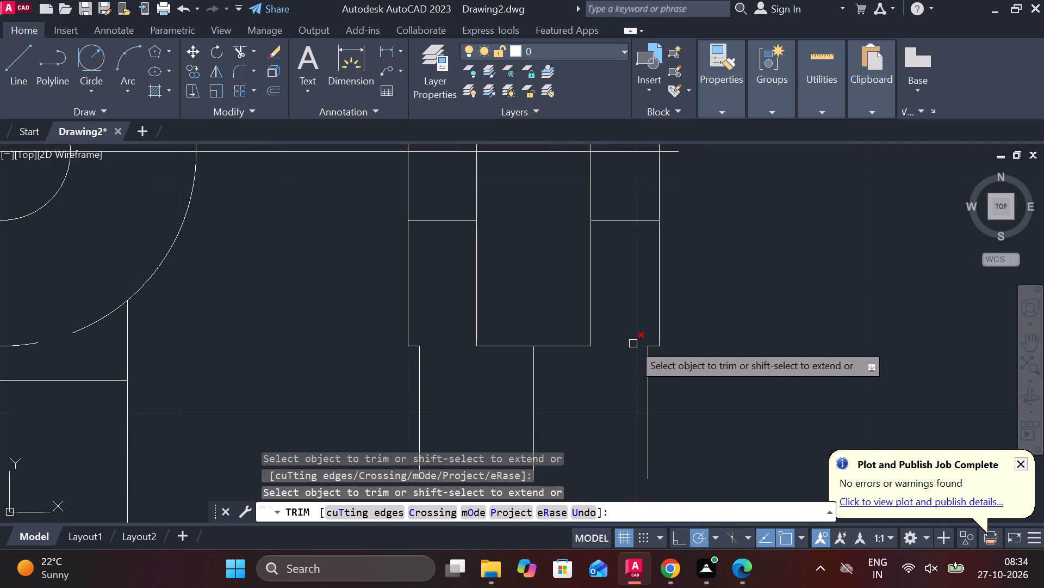
pyautogui.click(633, 344)
pyautogui.press('Escape')
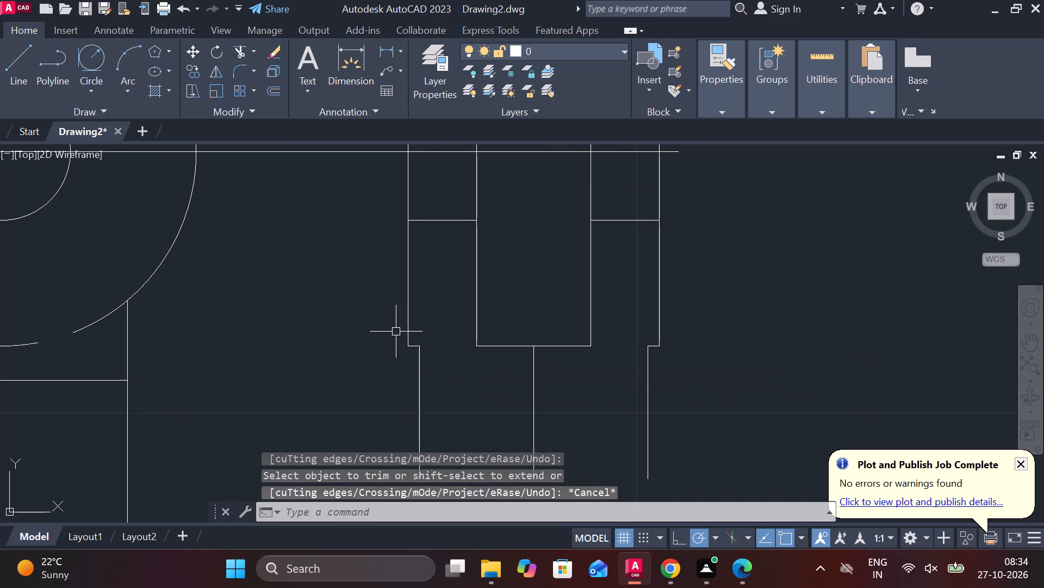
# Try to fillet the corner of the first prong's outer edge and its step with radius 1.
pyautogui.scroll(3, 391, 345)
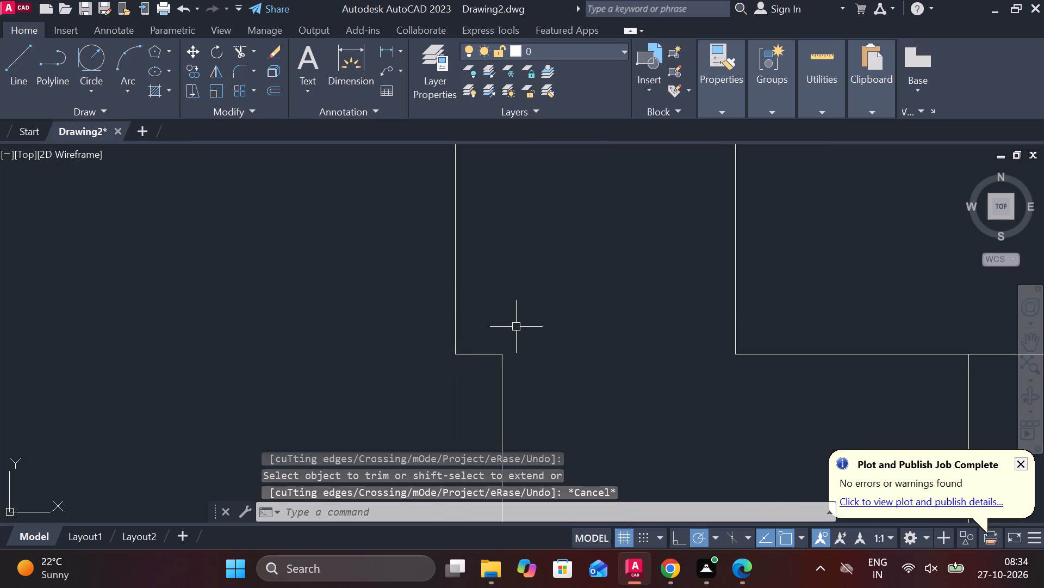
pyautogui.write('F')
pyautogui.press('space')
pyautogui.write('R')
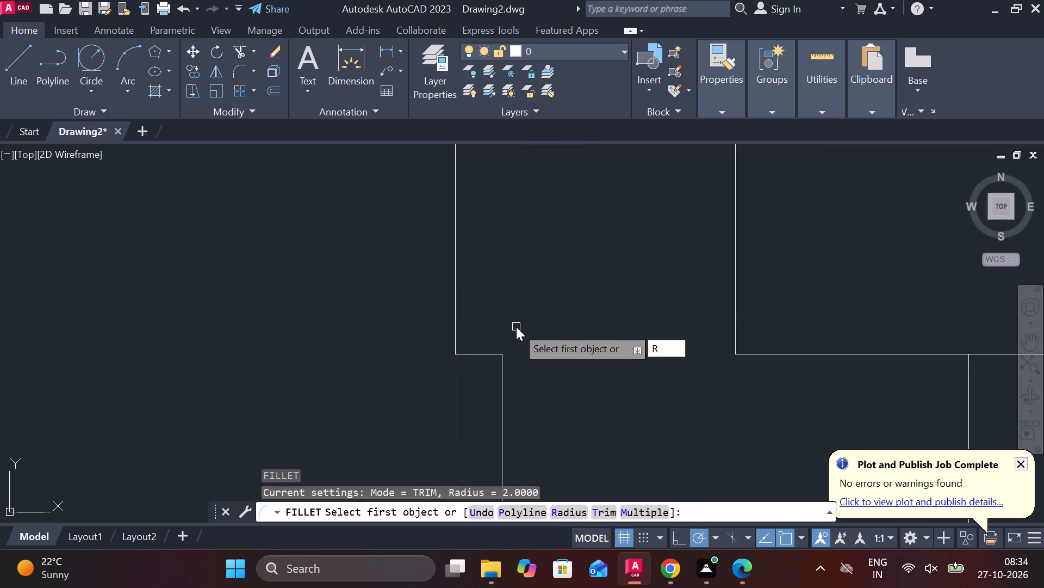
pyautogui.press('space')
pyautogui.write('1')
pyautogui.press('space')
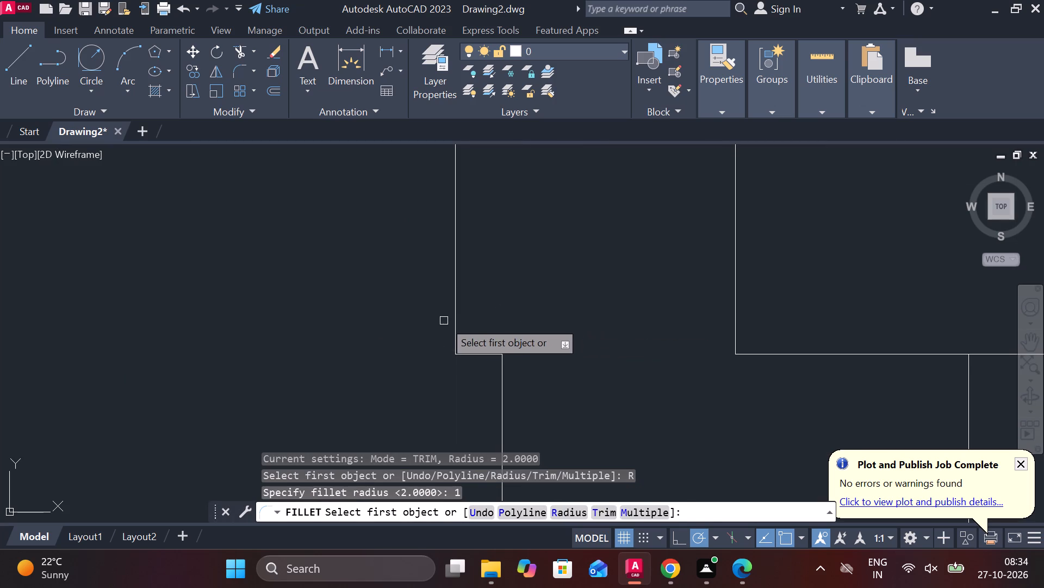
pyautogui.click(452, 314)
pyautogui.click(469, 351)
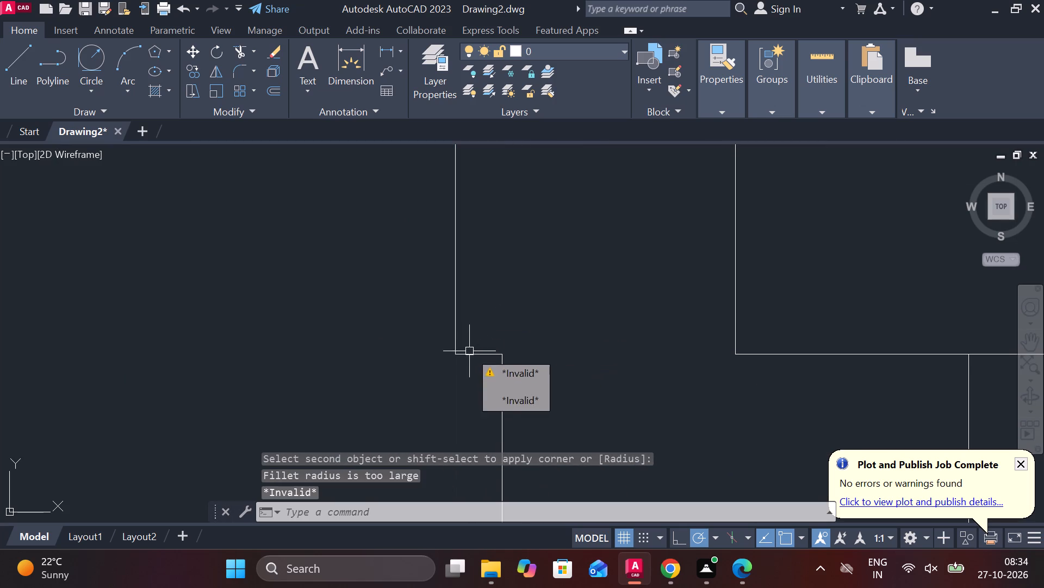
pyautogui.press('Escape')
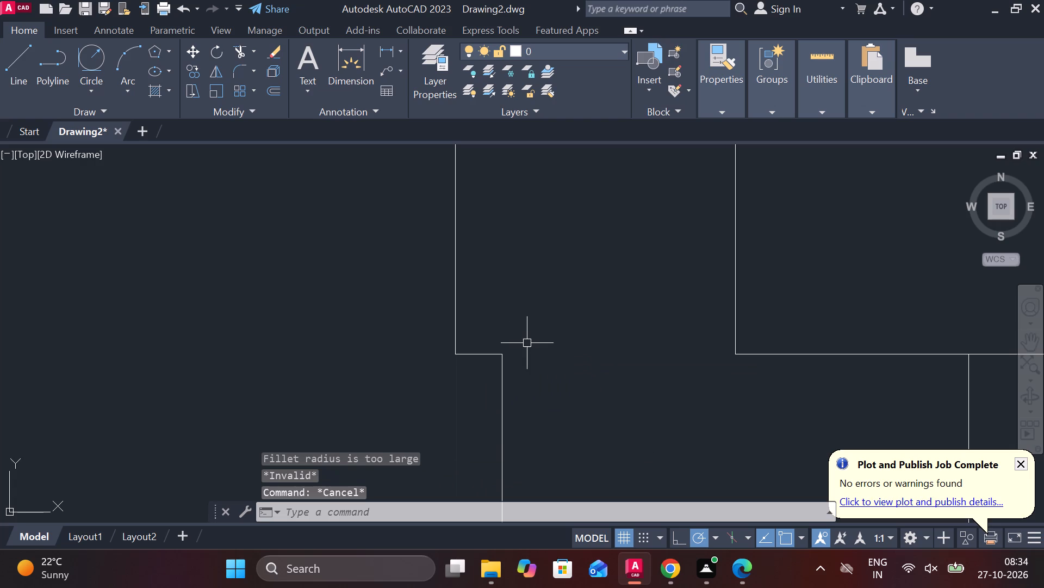
# Fillet both corners of the first prong's outer step with radius 0.5, blending the outer edge into the shank line.
pyautogui.write('F R')
pyautogui.press('space')
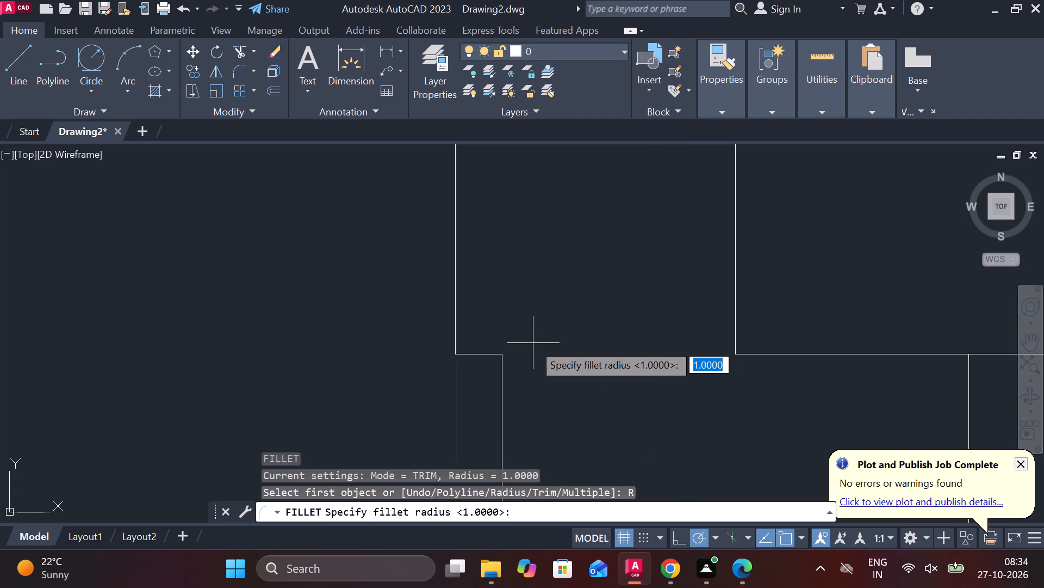
pyautogui.write('.5')
pyautogui.press('space')
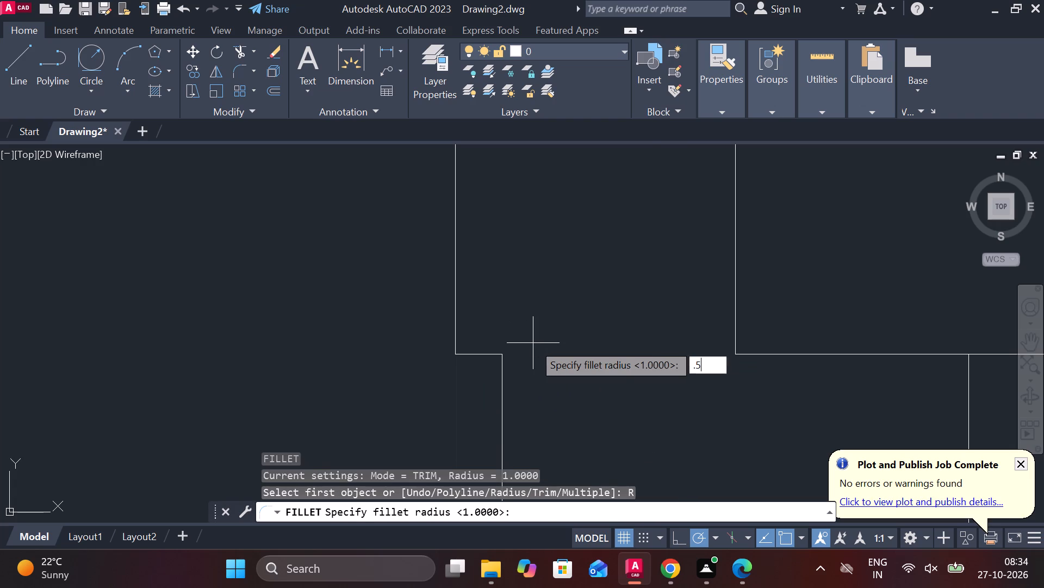
pyautogui.click(451, 329)
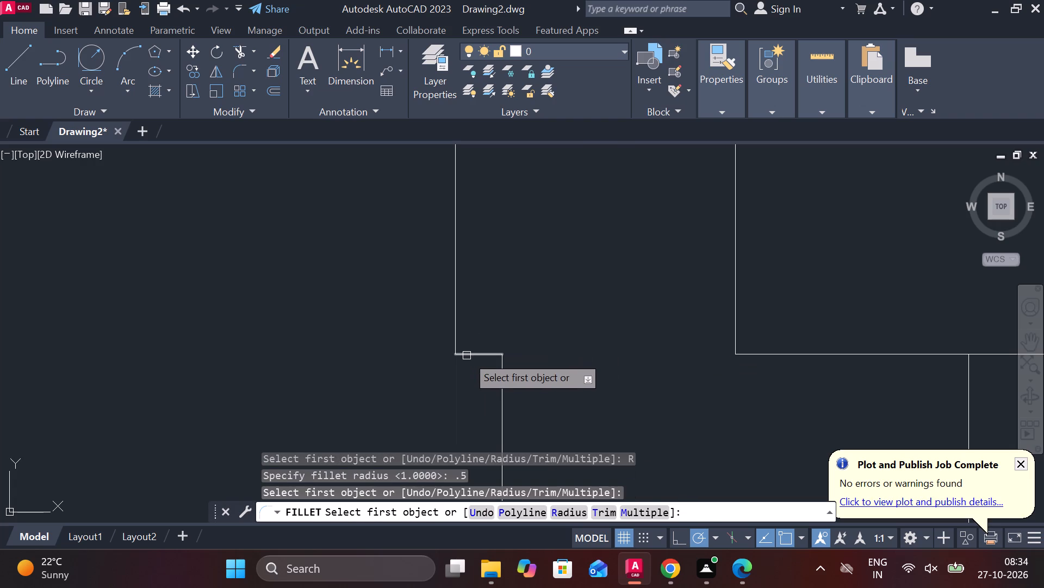
pyautogui.click(467, 356)
pyautogui.click(458, 336)
pyautogui.press('space')
pyautogui.click(490, 354)
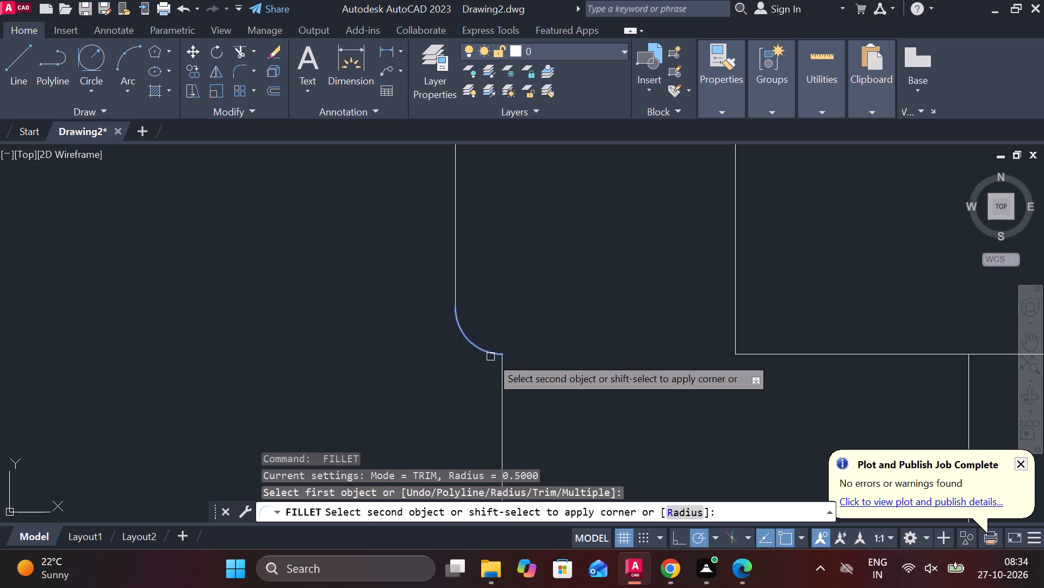
pyautogui.click(499, 377)
# Fillet both corners of the second prong's outer step with radius 0.5.
pyautogui.scroll(-2, 574, 377)
pyautogui.moveTo(883, 407); pyautogui.dragTo(719, 402, button='middle')
pyautogui.scroll(1, 747, 384)
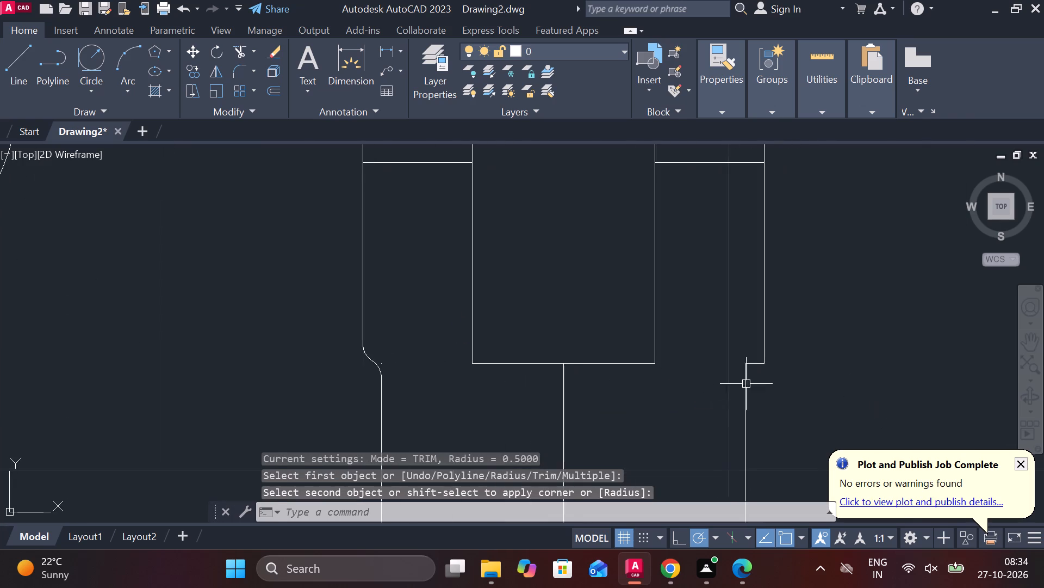
pyautogui.scroll(1, 747, 384)
pyautogui.press('space')
pyautogui.click(776, 335)
pyautogui.click(791, 320)
pyautogui.press('space')
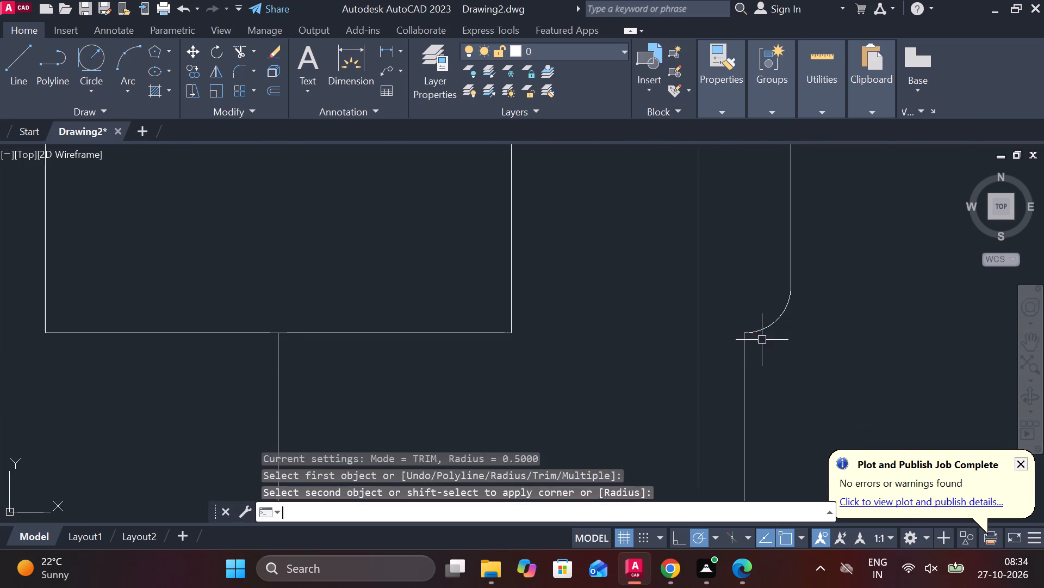
pyautogui.click(758, 333)
pyautogui.click(745, 343)
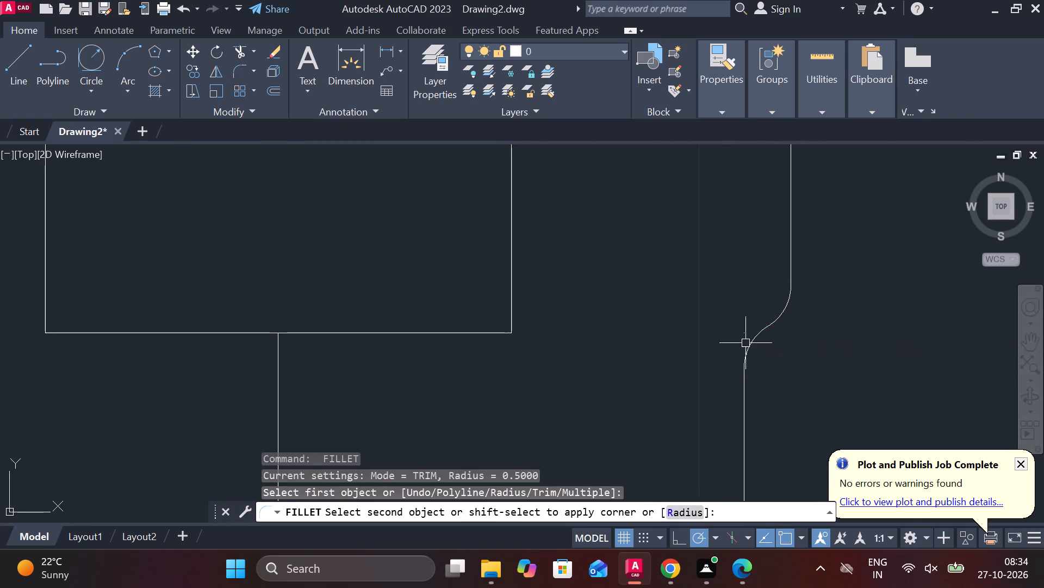
# Fillet the two bottom corners of the gap between the prongs with radius 0.5.
pyautogui.scroll(-2, 748, 341)
pyautogui.scroll(-2, 808, 341)
pyautogui.moveTo(809, 353); pyautogui.dragTo(622, 350, button='middle')
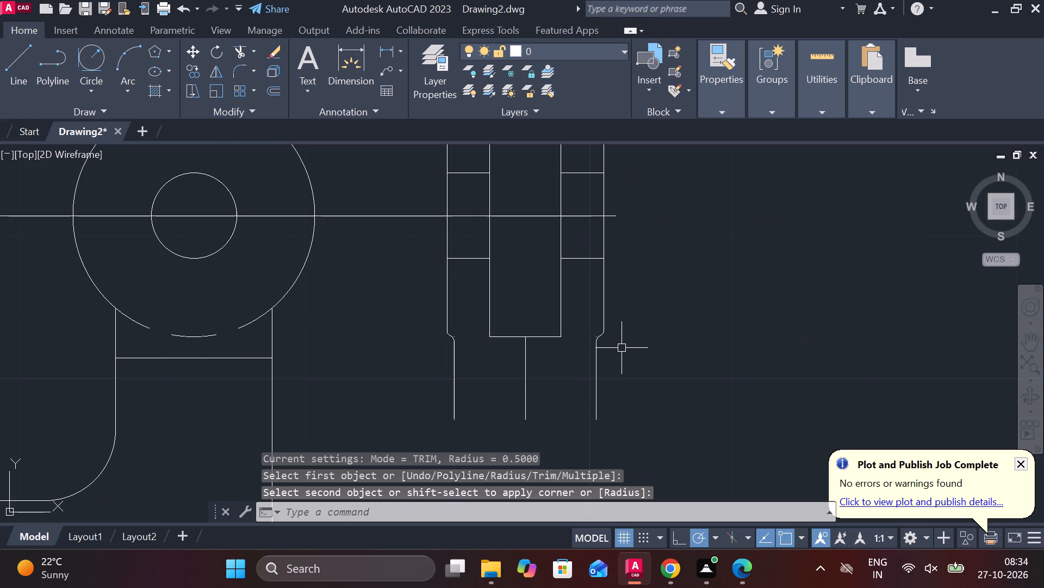
pyautogui.scroll(-1, 645, 341)
pyautogui.scroll(3, 569, 328)
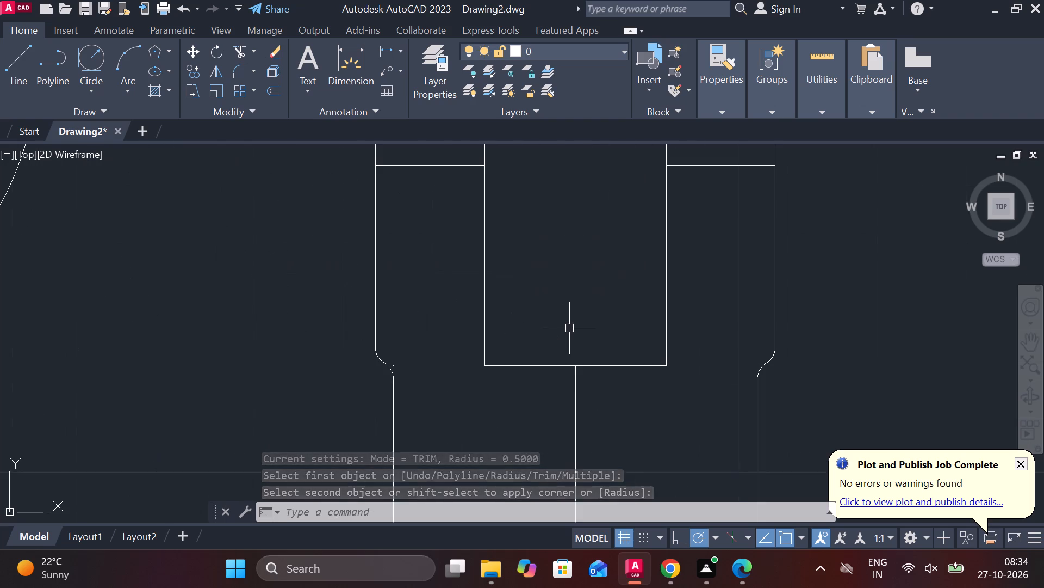
pyautogui.press('space')
pyautogui.click(483, 336)
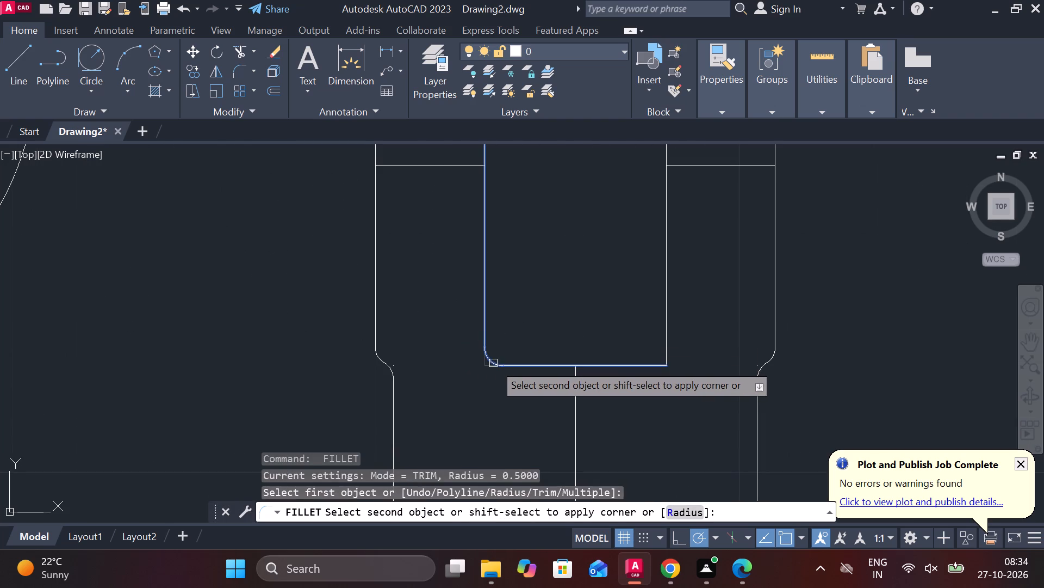
pyautogui.click(494, 363)
pyautogui.press('space')
pyautogui.click(667, 336)
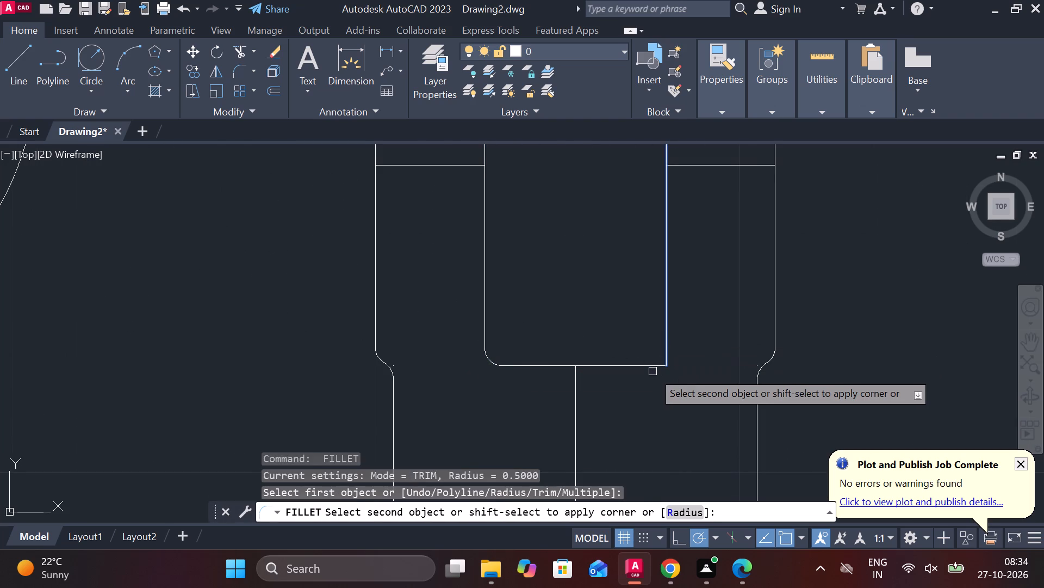
pyautogui.click(652, 371)
pyautogui.click(651, 366)
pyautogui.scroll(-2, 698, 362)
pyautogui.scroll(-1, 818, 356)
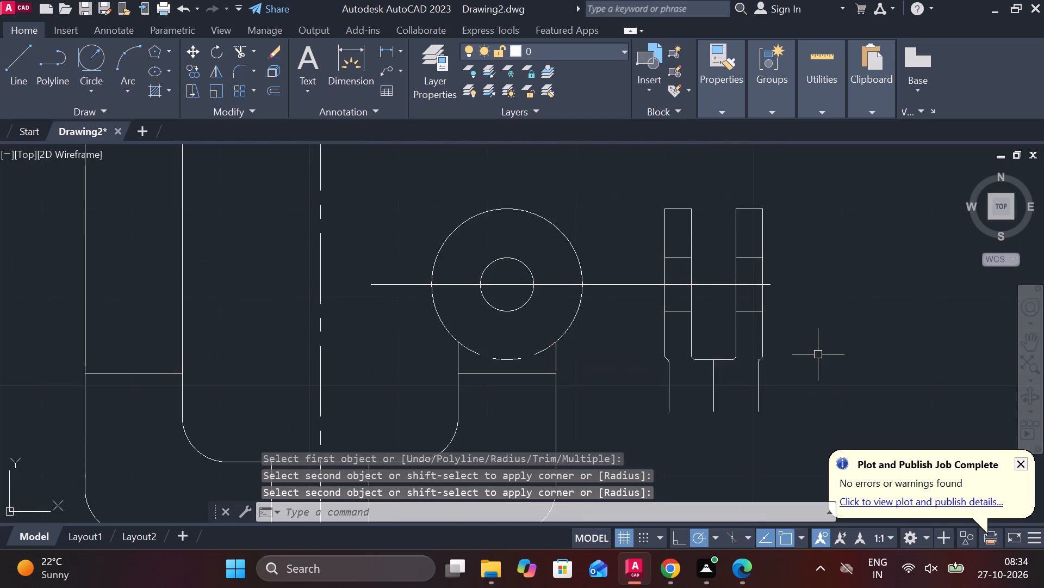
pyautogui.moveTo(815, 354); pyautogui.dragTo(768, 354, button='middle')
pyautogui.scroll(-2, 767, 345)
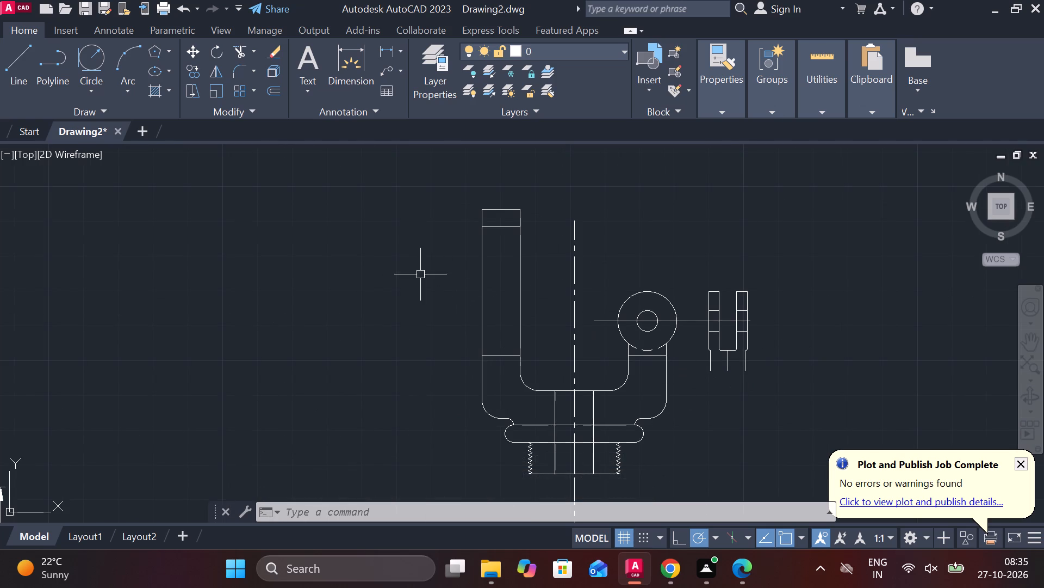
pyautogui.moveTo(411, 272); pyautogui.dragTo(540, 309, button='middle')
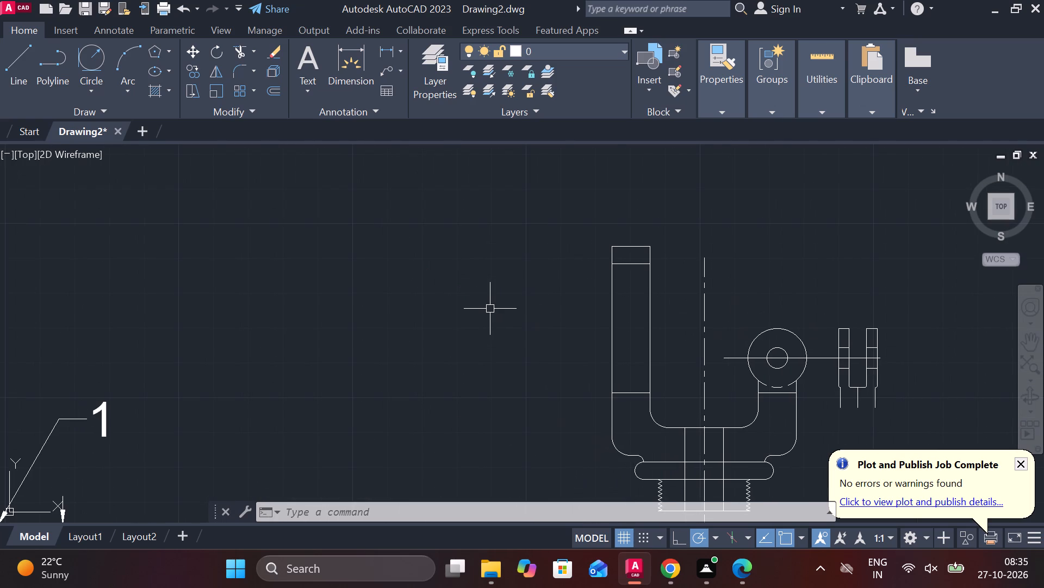
# Draw an 11-wide top edge level with the tall arm's top, with two vertical sides running down about 52 and 51.
pyautogui.press('l')
pyautogui.press('Return')
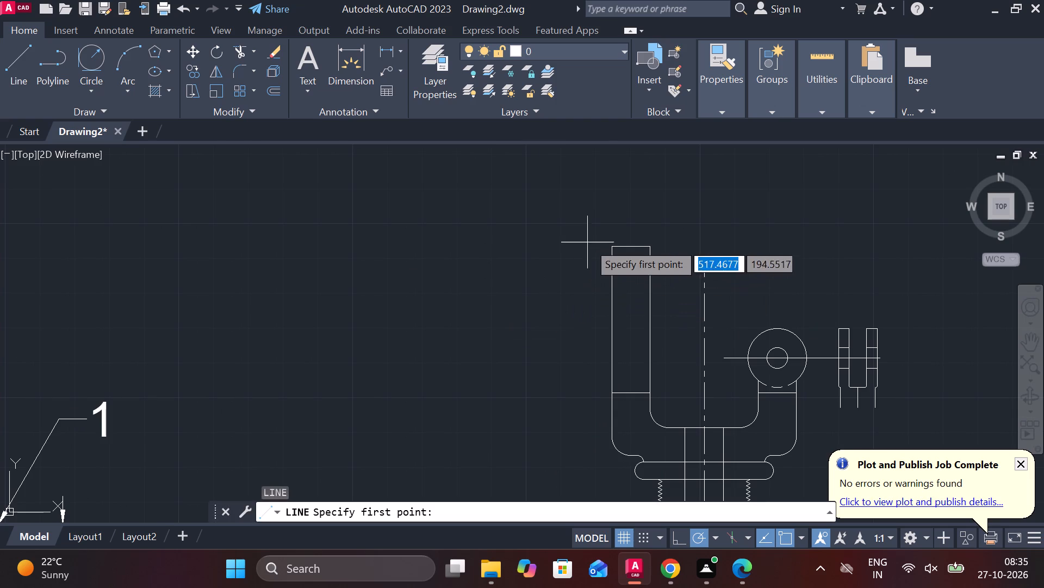
pyautogui.click(512, 246)
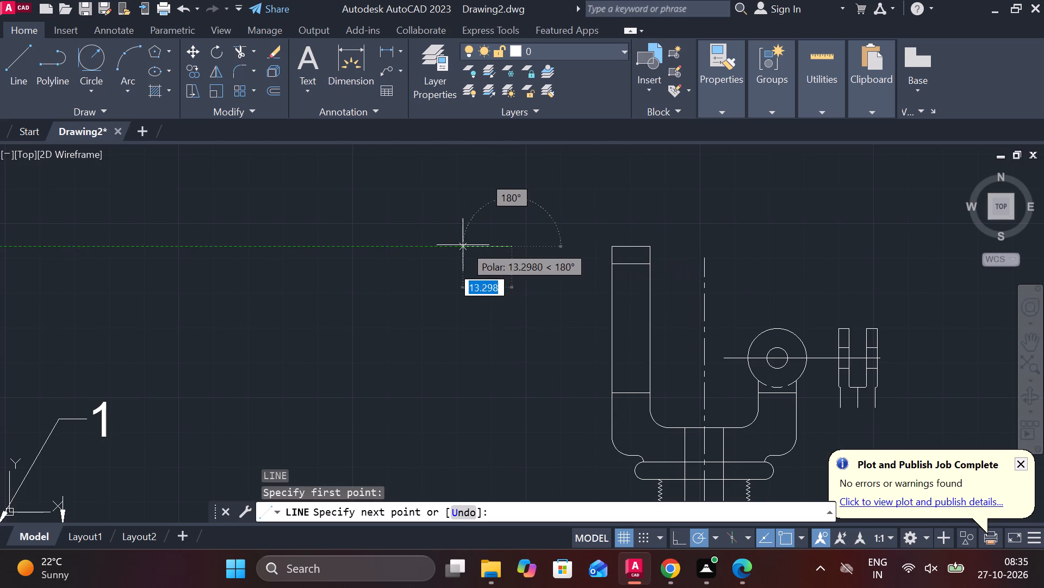
pyautogui.write('11')
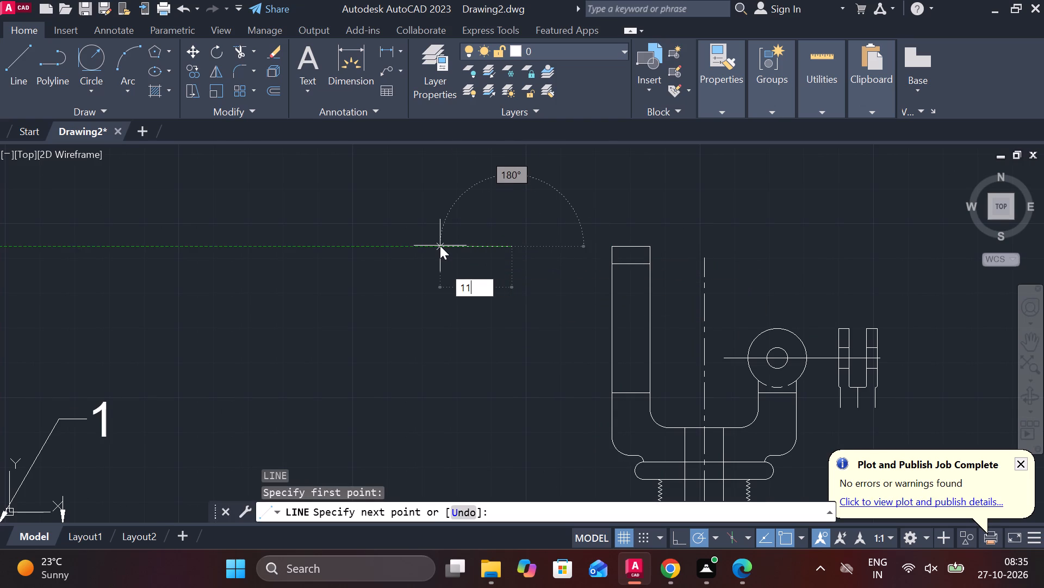
pyautogui.press('Return')
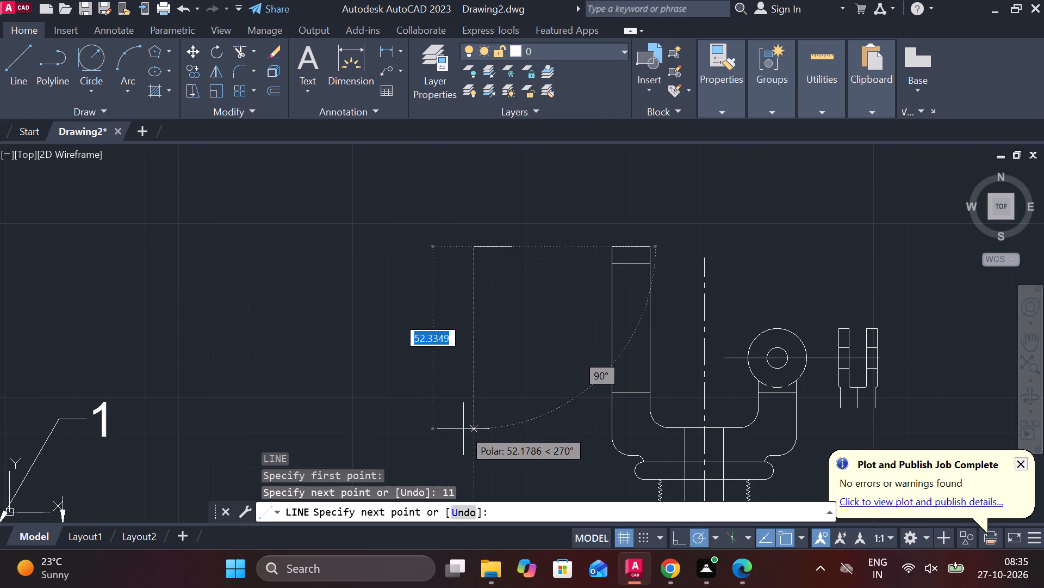
pyautogui.click(463, 429)
pyautogui.press('Escape')
pyautogui.press('space')
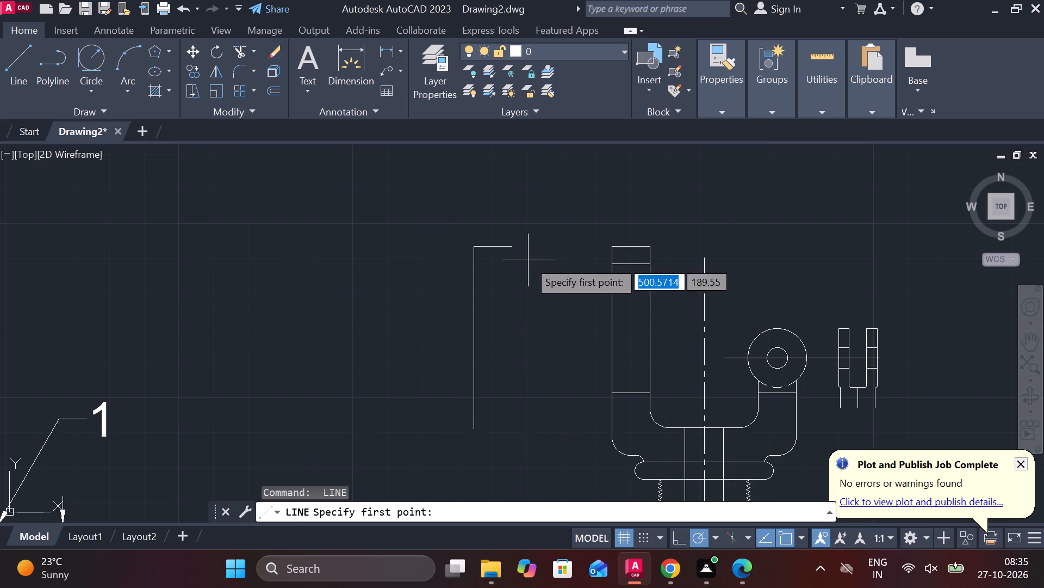
pyautogui.click(515, 245)
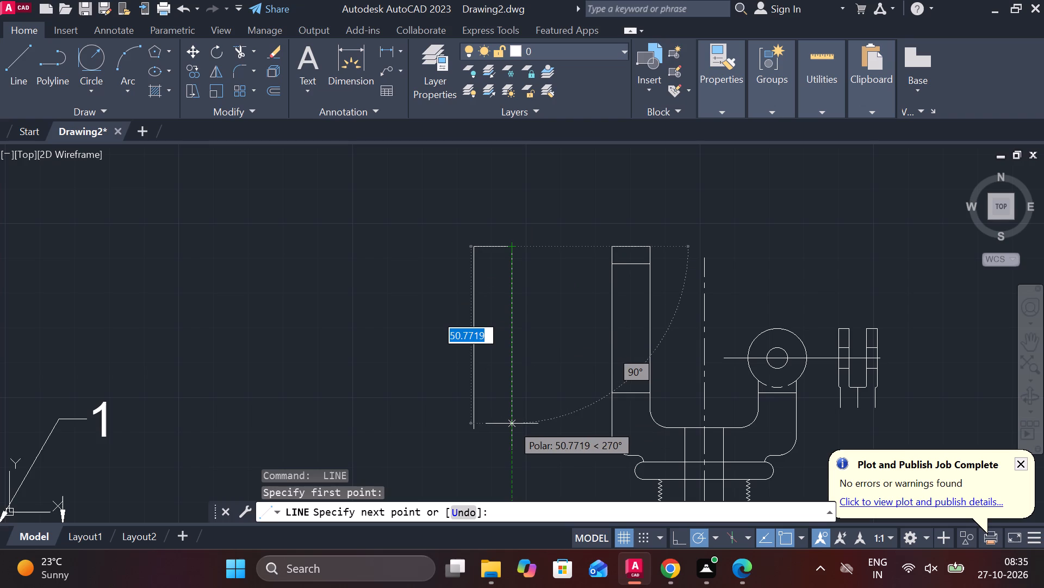
pyautogui.click(512, 424)
pyautogui.press('Escape')
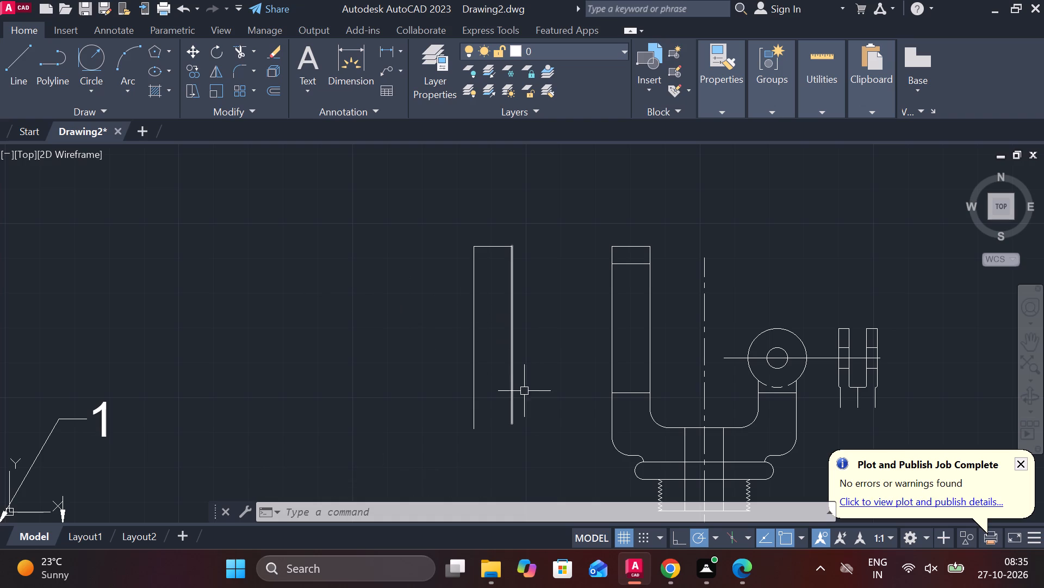
# Draw a horizontal bottom edge about 11.9 long from the longer side's lower end past the shorter side.
pyautogui.press('l')
pyautogui.press('Return')
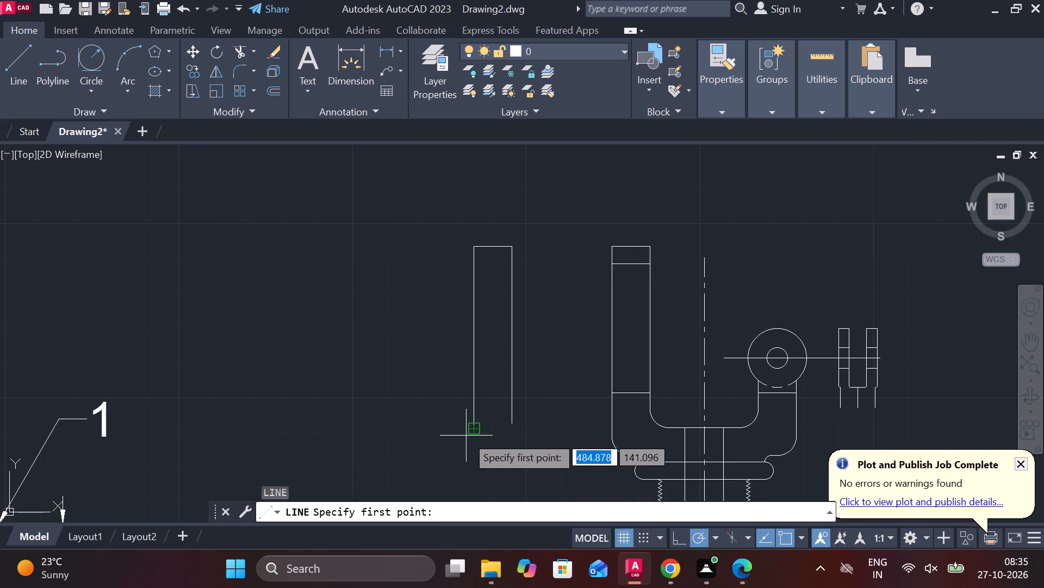
pyautogui.click(466, 436)
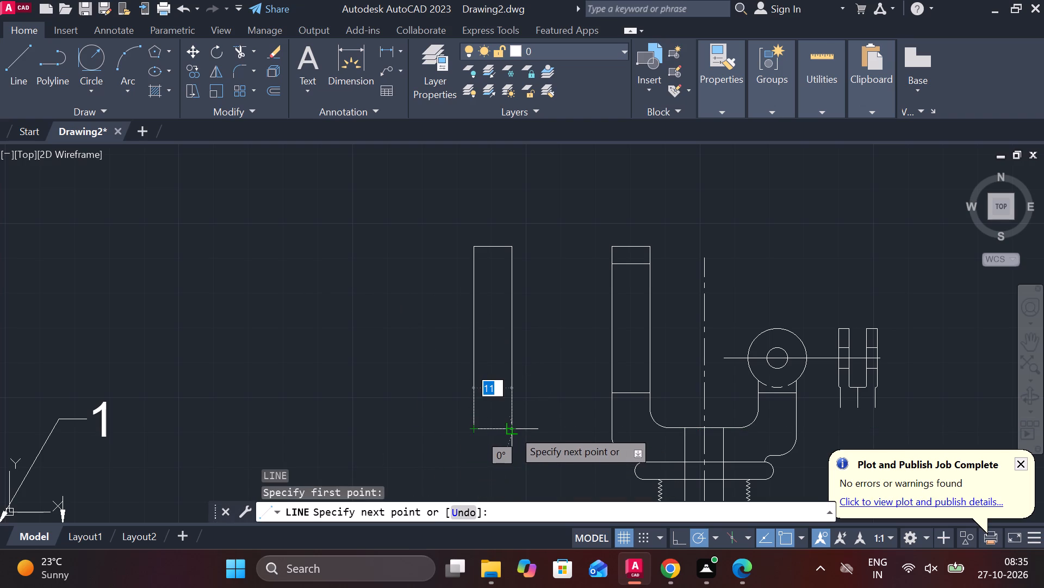
pyautogui.scroll(3, 513, 430)
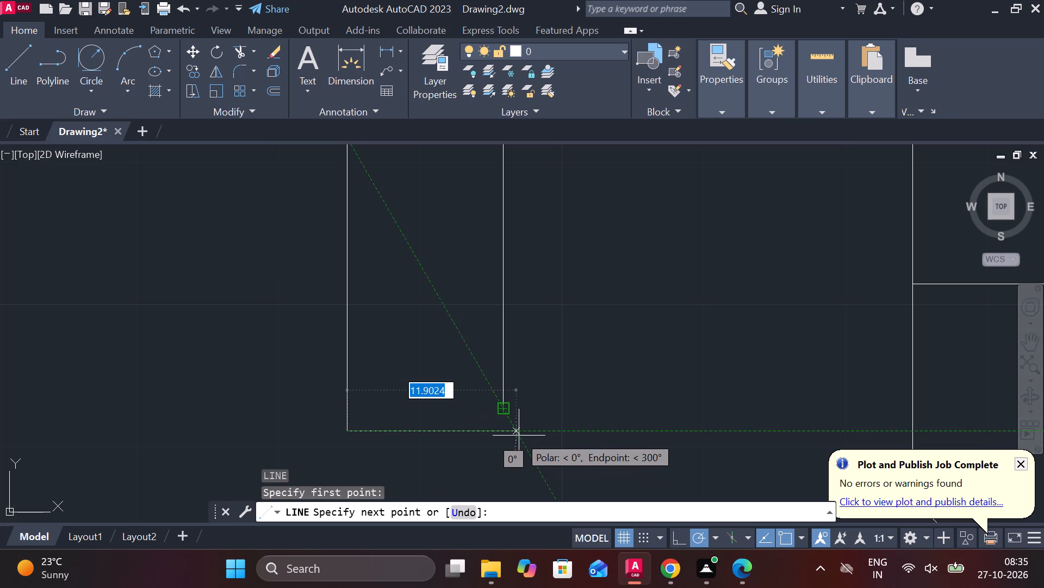
pyautogui.click(519, 436)
pyautogui.press('Escape')
# Extend the shorter side down to the bottom edge and trim the bottom edge's overhang to close the rectangle.
pyautogui.write('EX')
pyautogui.press('space')
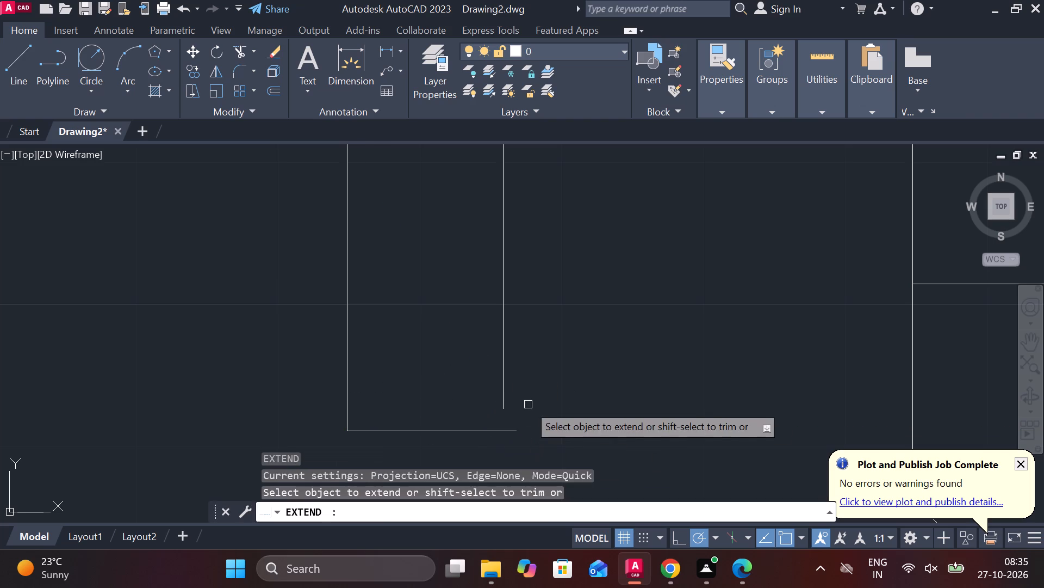
pyautogui.click(505, 395)
pyautogui.press('Escape')
pyautogui.press('y')
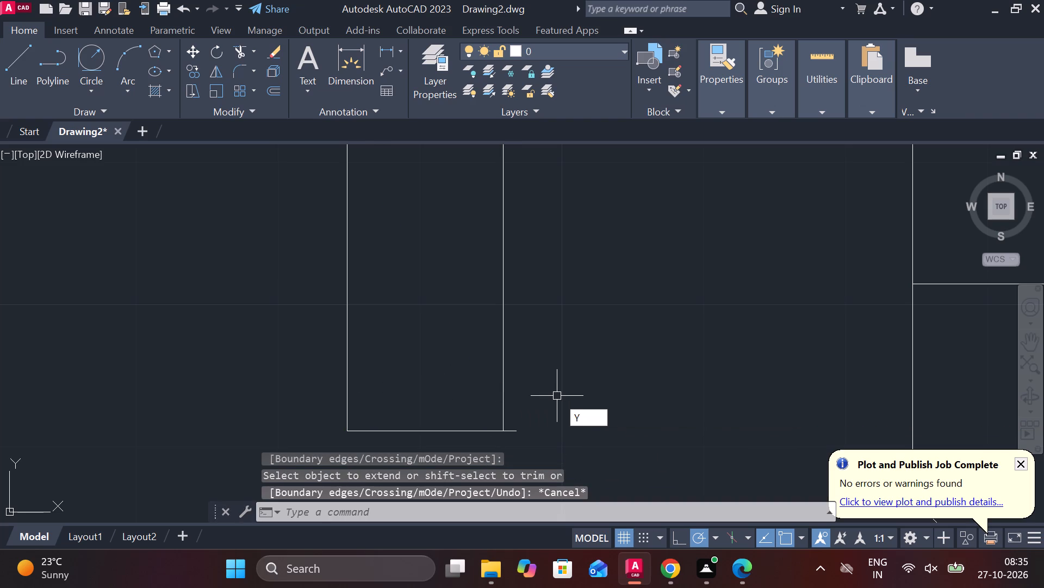
pyautogui.press('Escape')
pyautogui.write('TR')
pyautogui.press('space')
pyautogui.click(515, 428)
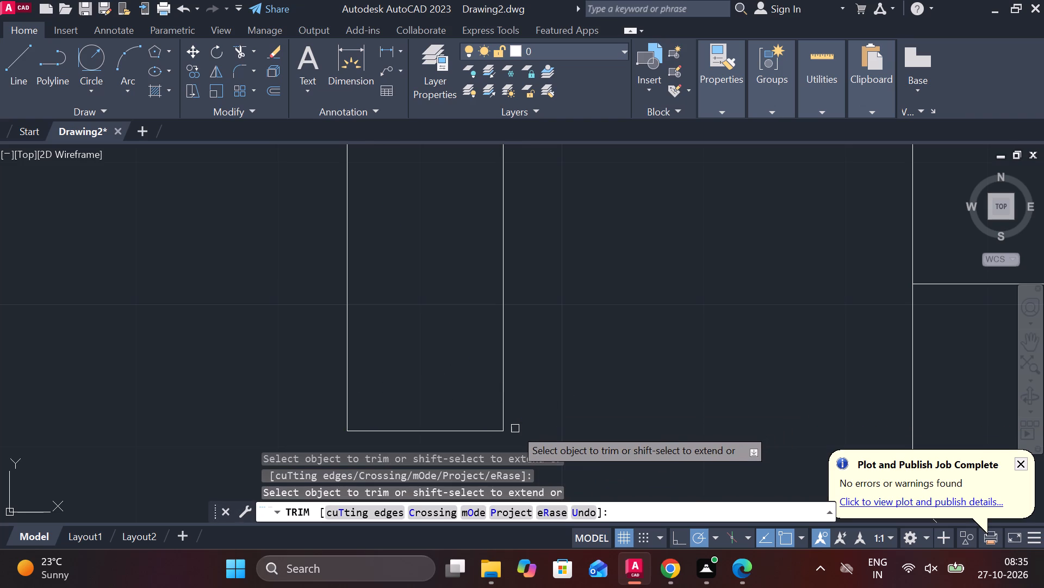
pyautogui.scroll(-3, 542, 411)
pyautogui.press('Escape')
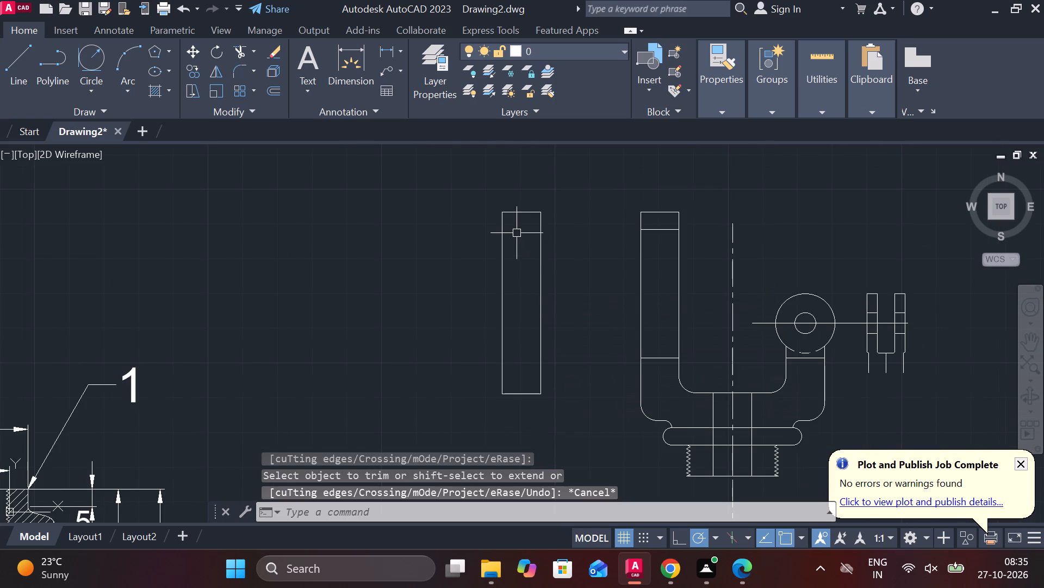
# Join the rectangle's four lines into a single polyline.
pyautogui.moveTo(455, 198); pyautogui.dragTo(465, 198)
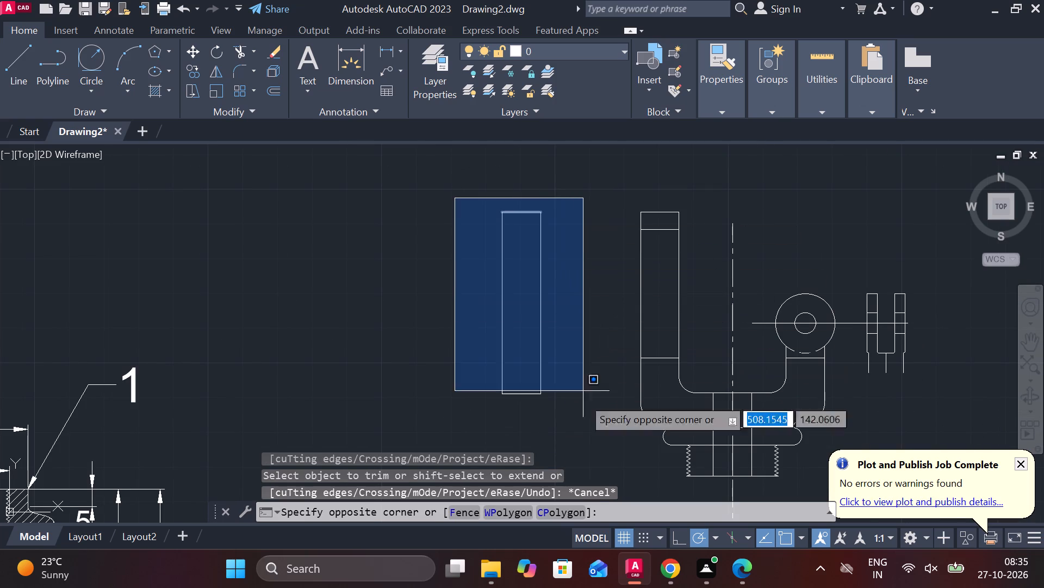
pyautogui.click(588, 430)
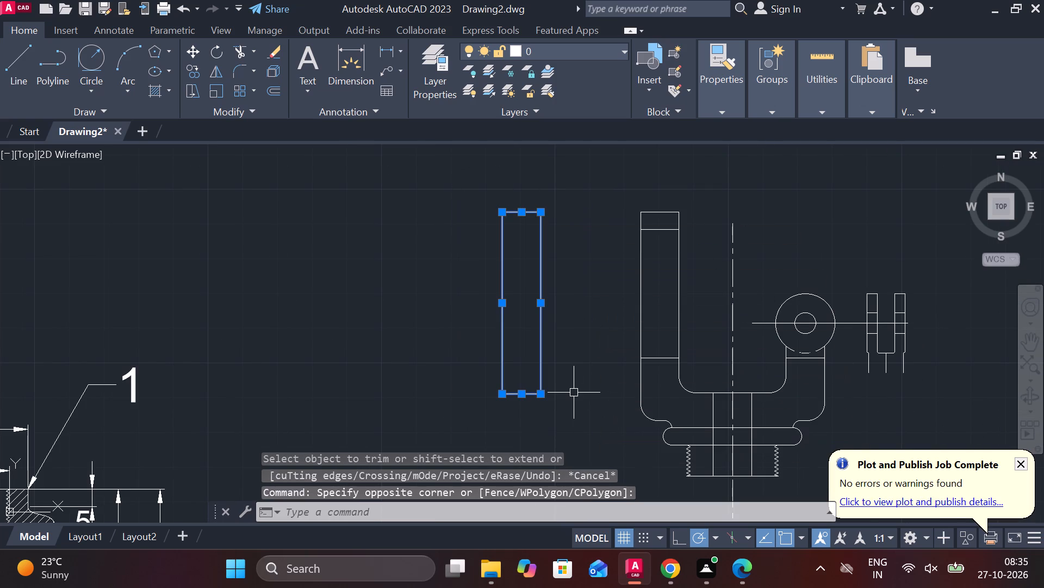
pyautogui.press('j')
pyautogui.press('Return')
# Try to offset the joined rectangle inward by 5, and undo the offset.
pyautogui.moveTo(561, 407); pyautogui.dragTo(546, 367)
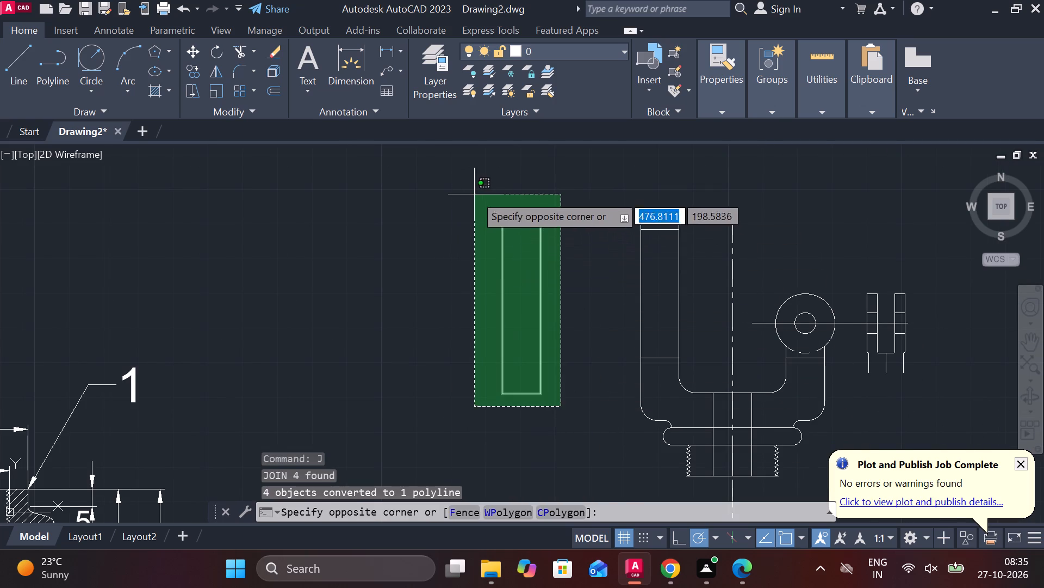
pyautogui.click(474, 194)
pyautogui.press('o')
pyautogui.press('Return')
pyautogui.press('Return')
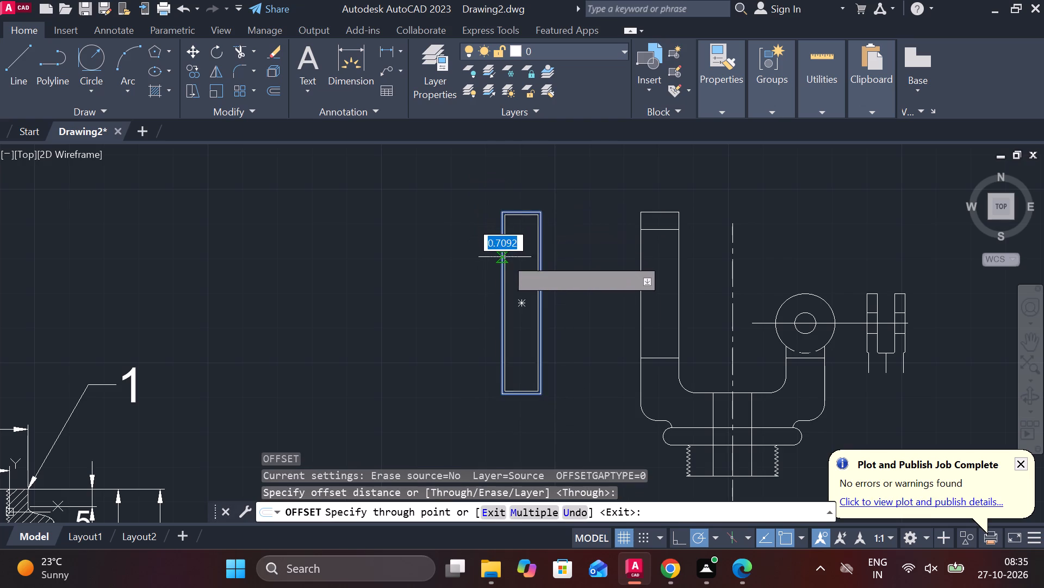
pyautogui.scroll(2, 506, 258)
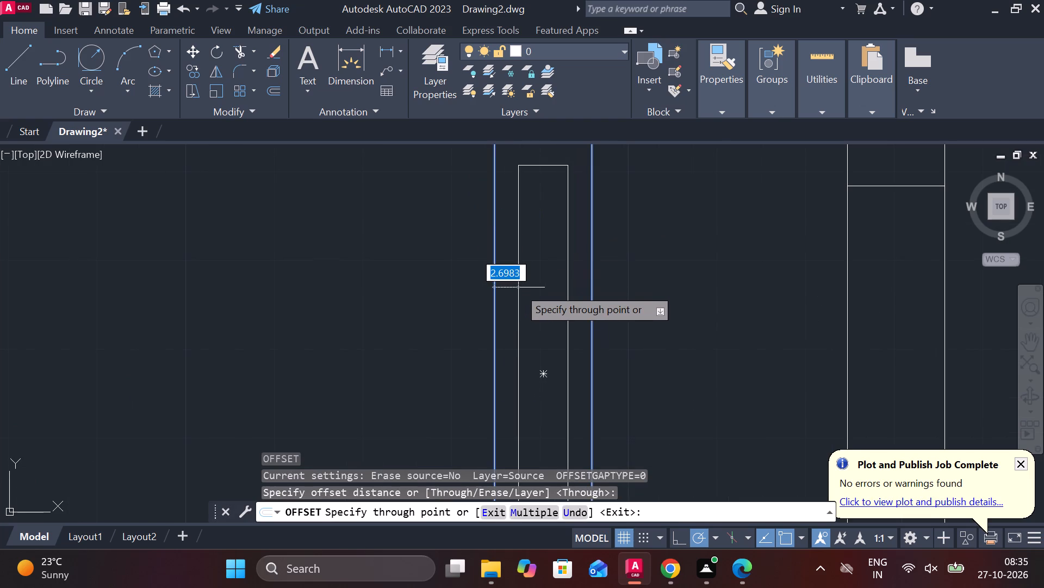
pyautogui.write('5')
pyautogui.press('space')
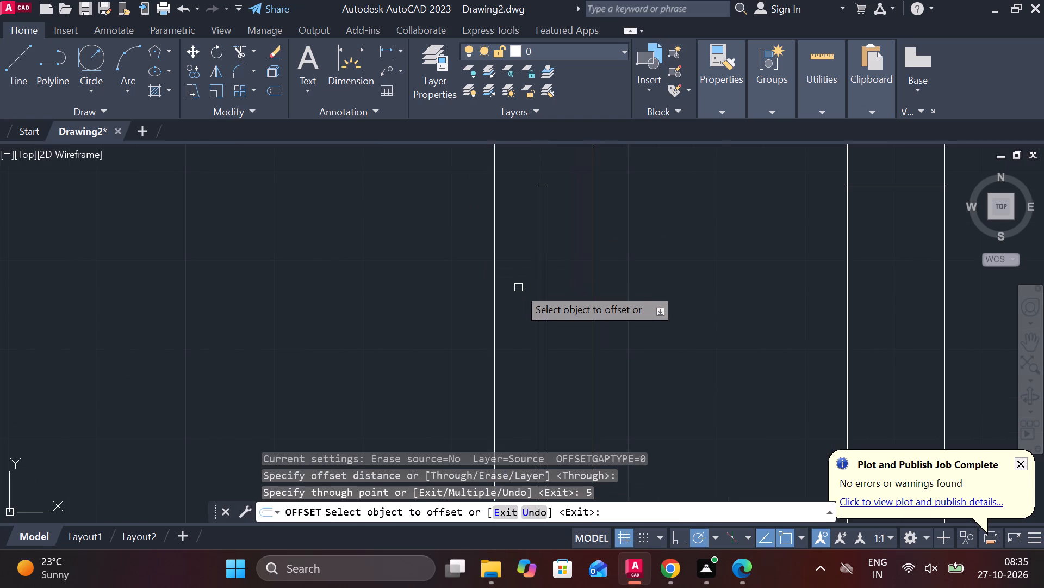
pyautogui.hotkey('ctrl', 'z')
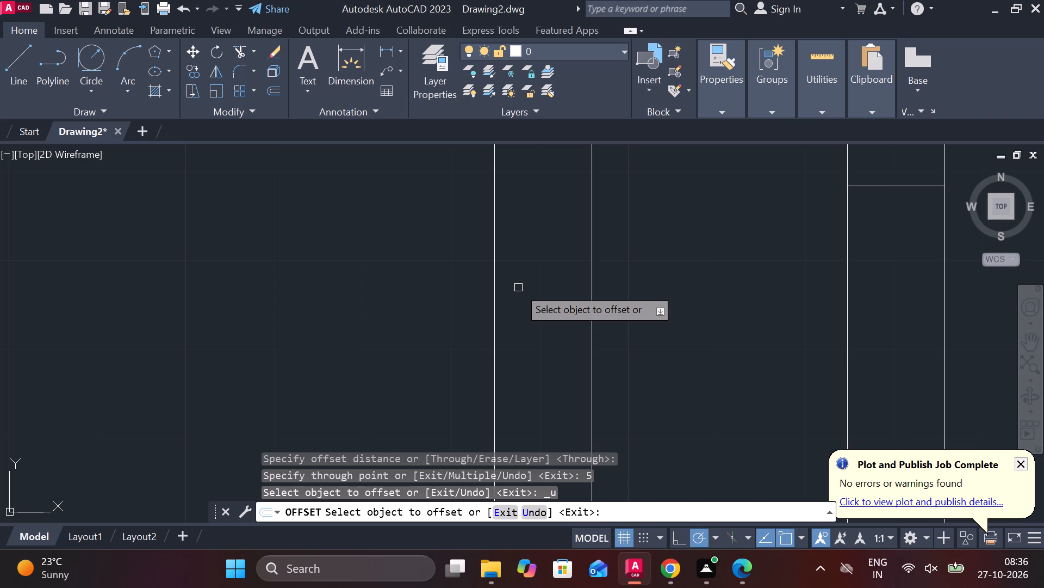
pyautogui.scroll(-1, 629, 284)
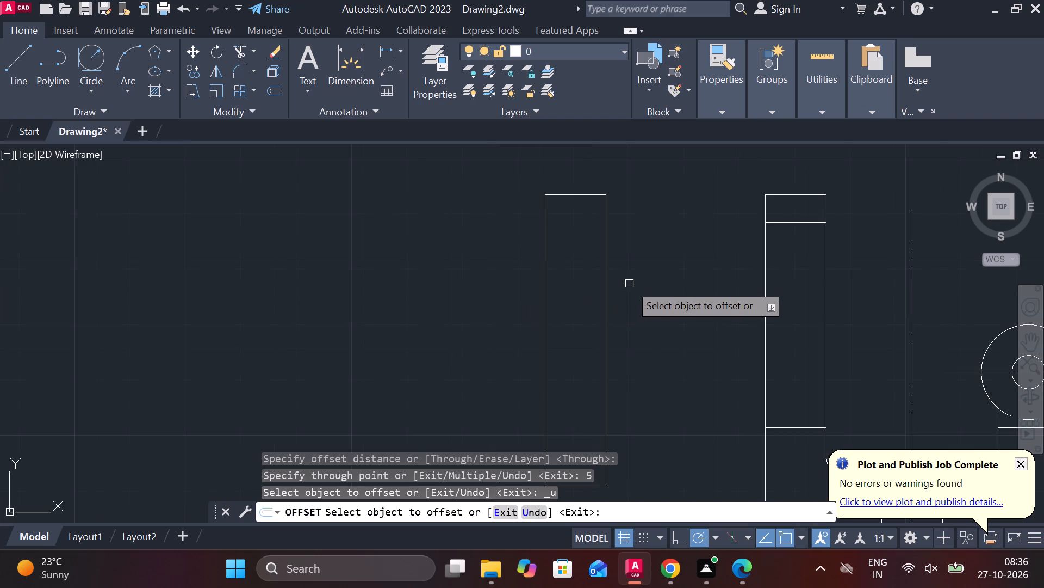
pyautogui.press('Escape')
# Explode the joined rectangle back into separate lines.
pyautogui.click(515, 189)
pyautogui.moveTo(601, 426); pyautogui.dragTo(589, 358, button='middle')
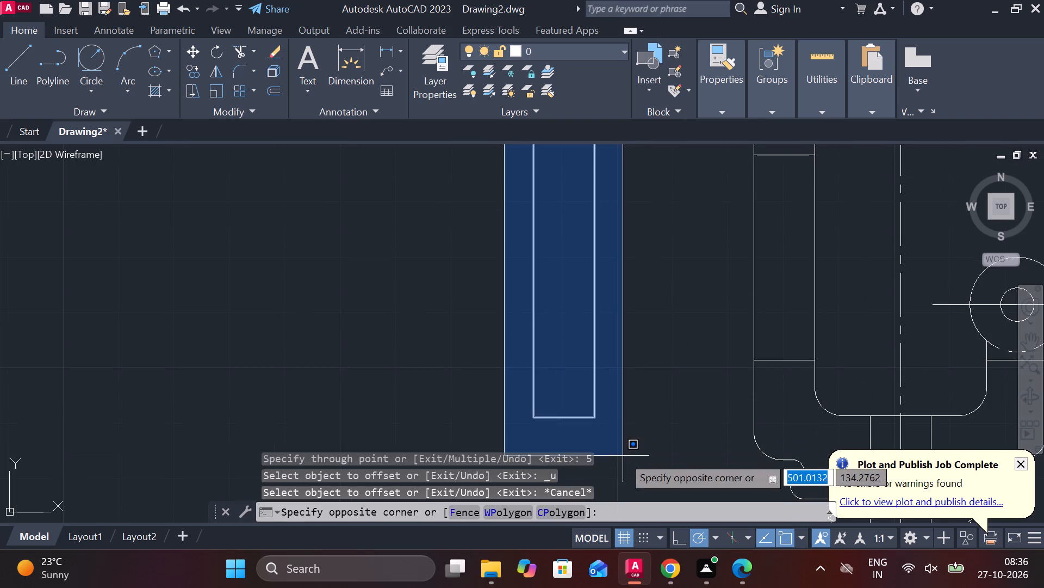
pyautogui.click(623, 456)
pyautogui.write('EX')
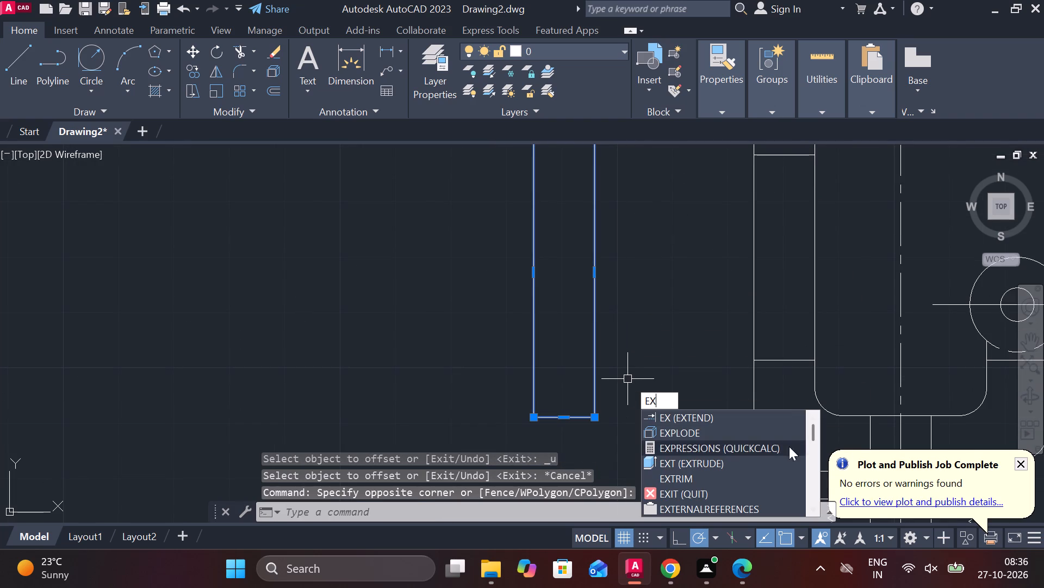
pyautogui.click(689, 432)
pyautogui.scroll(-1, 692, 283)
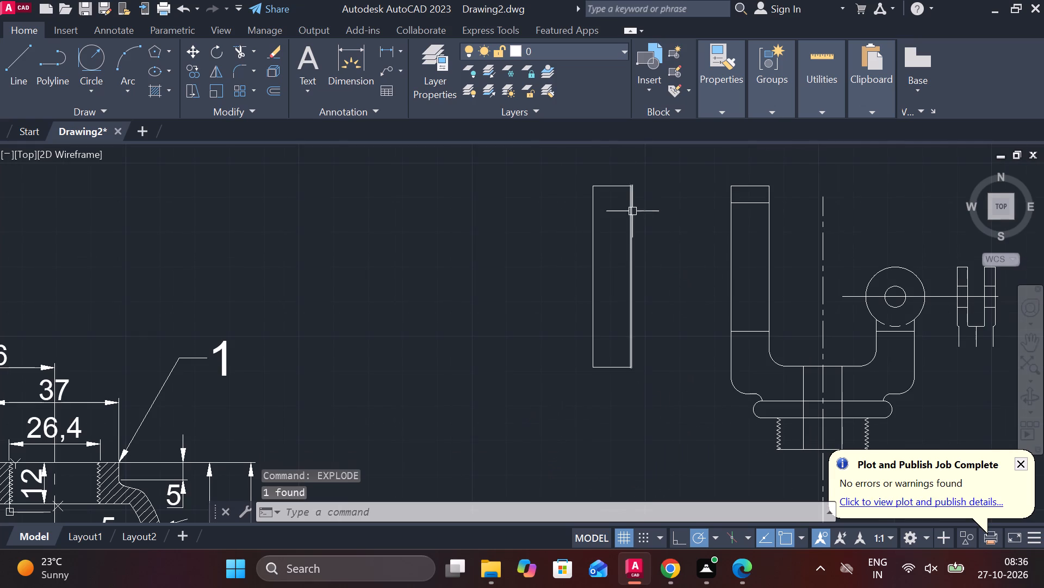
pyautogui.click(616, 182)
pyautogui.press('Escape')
# Offset both vertical sides of the rectangle inward by 3.
pyautogui.scroll(2, 636, 228)
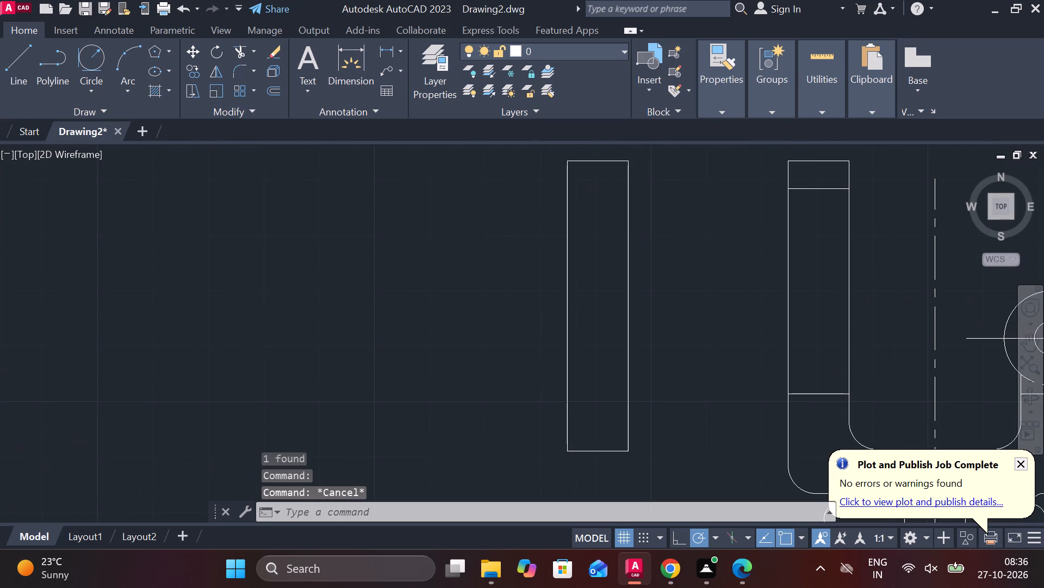
pyautogui.scroll(-1, 636, 228)
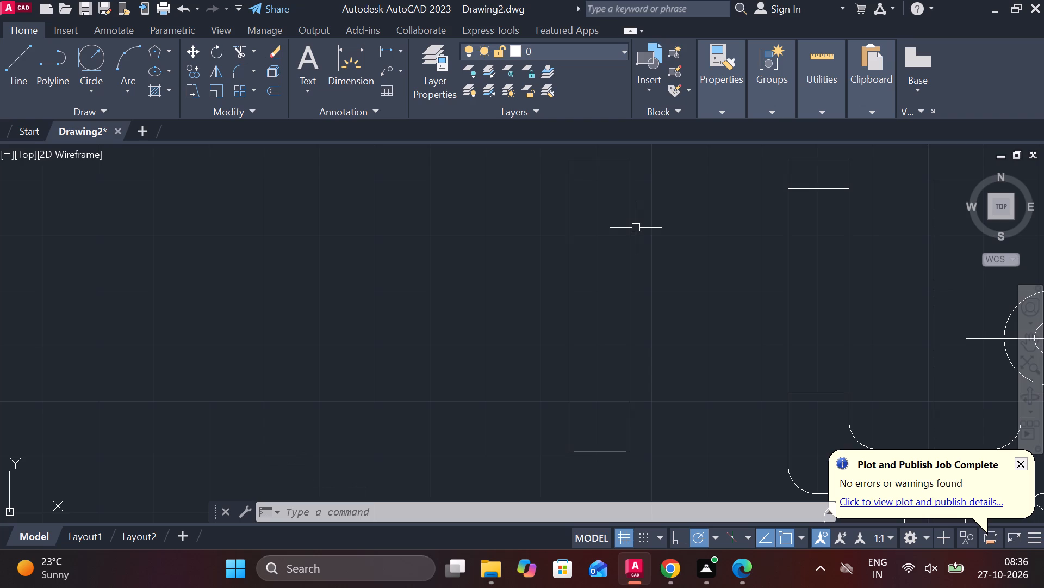
pyautogui.click(626, 248)
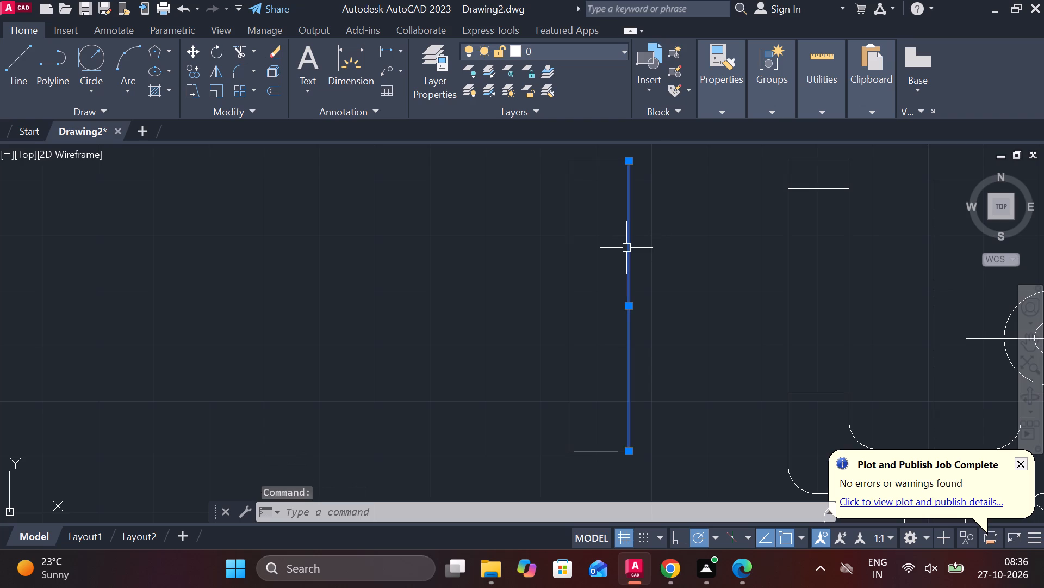
pyautogui.press('o')
pyautogui.press('Return')
pyautogui.press('Return')
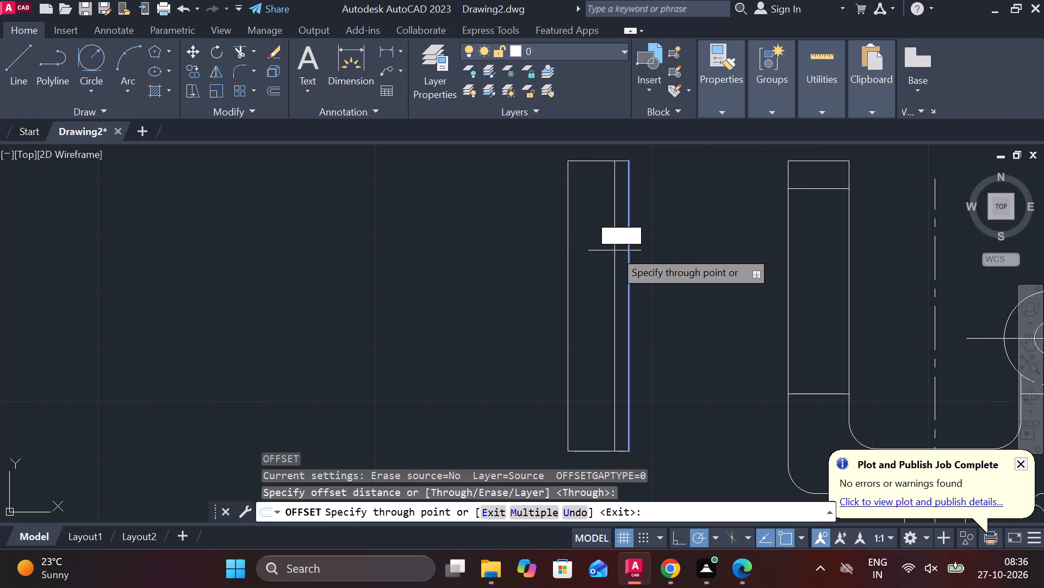
pyautogui.write('3')
pyautogui.press('space')
pyautogui.click(570, 244)
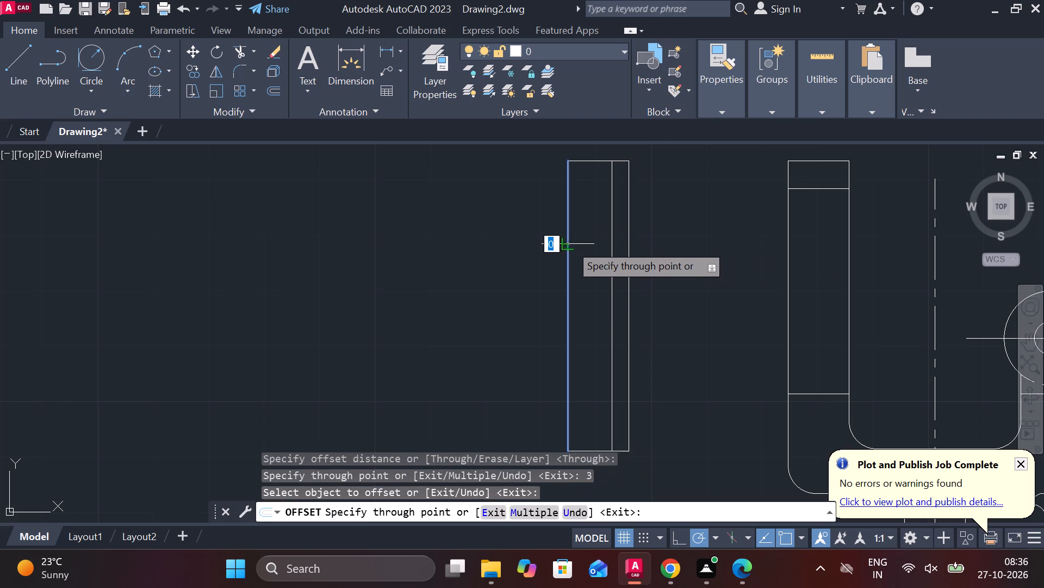
pyautogui.write('3')
pyautogui.press('space')
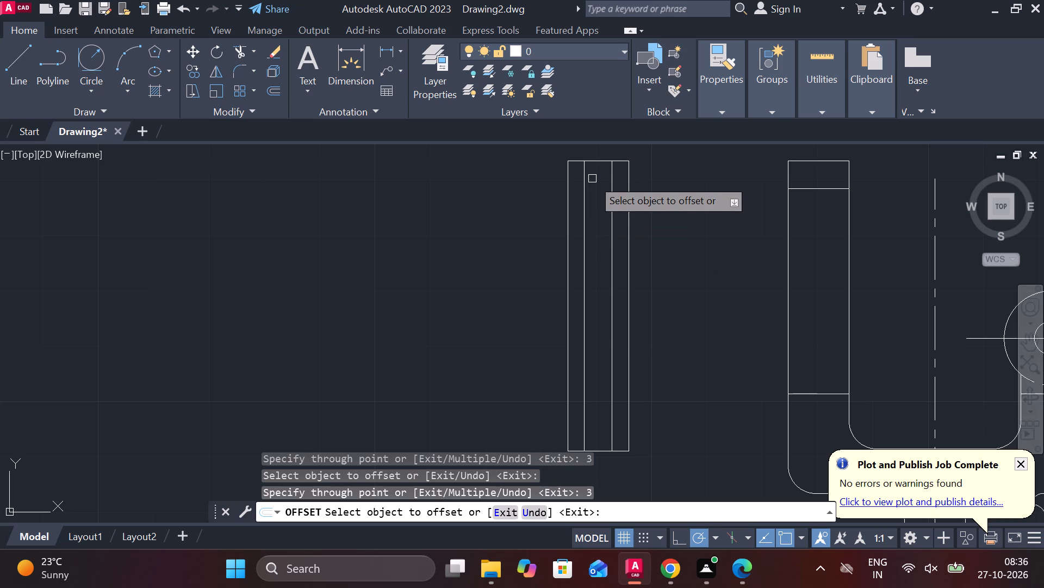
# Offset the rectangle's top edge down to the level of the neighbouring tall arm's upper cross line.
pyautogui.click(599, 166)
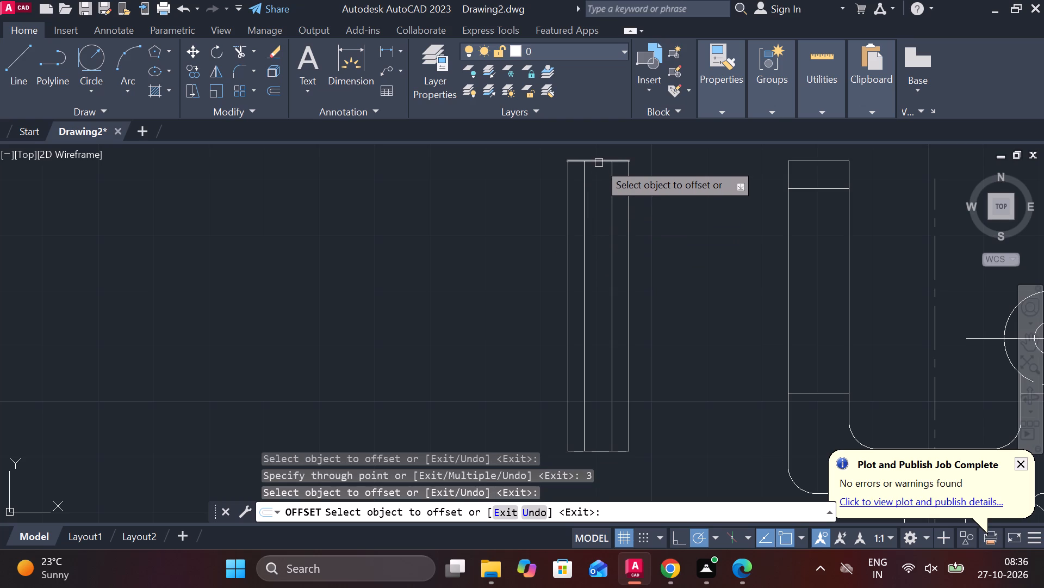
pyautogui.click(599, 163)
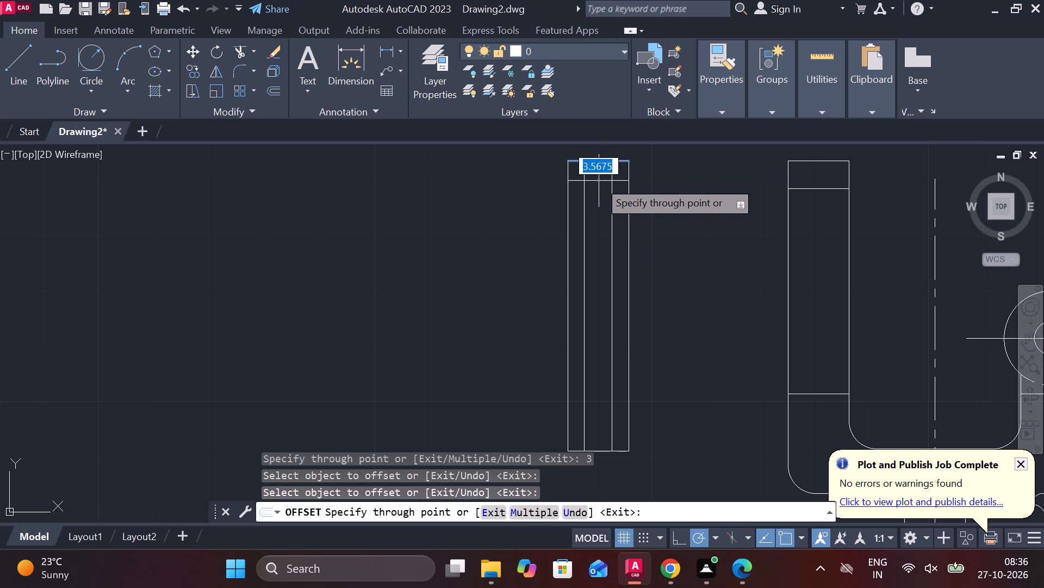
pyautogui.click(785, 192)
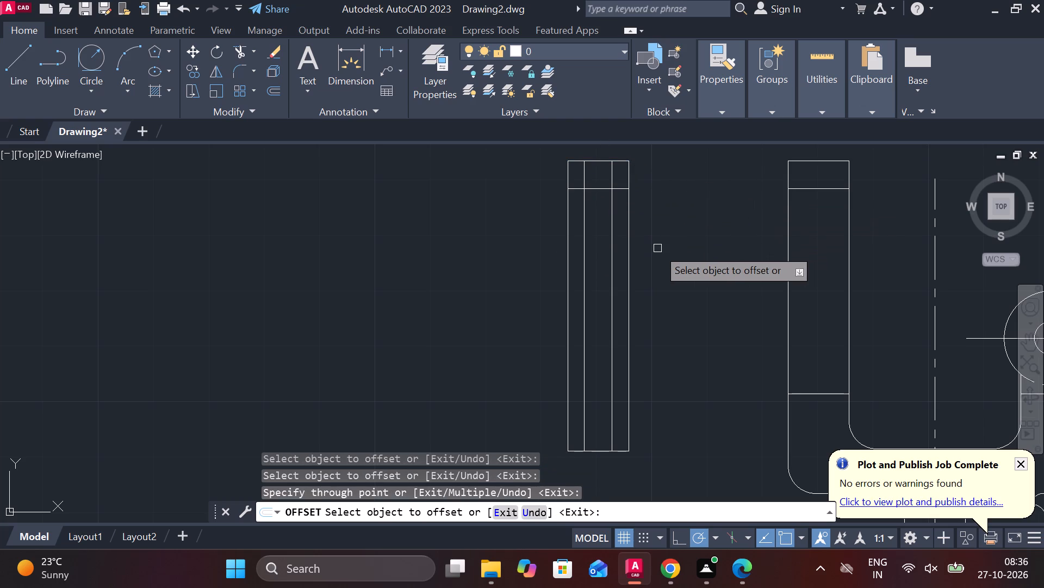
pyautogui.moveTo(656, 248); pyautogui.dragTo(644, 205, button='middle')
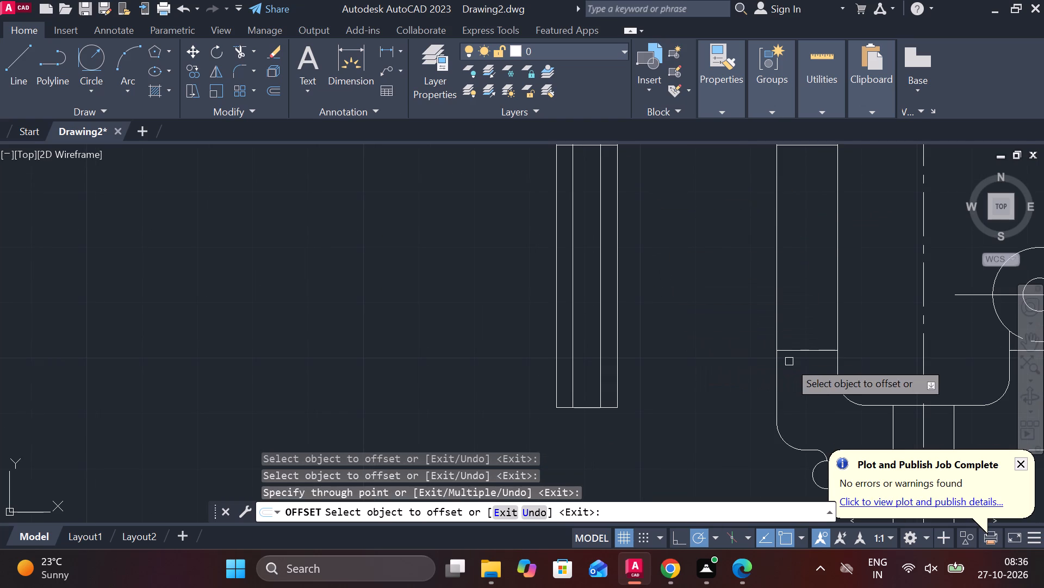
# Draw a horizontal construction line from the tall arm's lower cross line across the side-view rectangle.
pyautogui.press('Escape')
pyautogui.press('l')
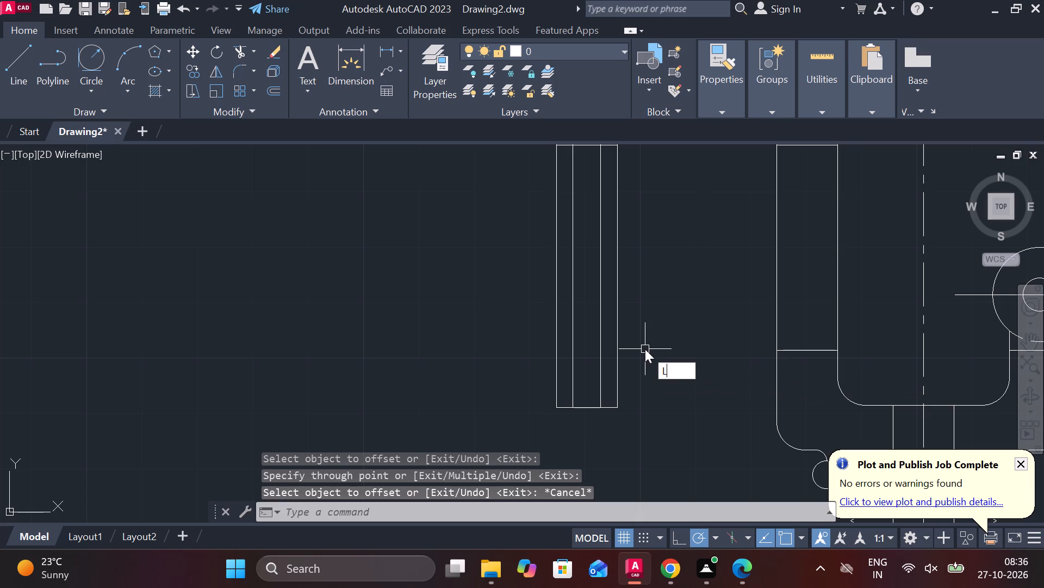
pyautogui.press('Return')
pyautogui.click(775, 347)
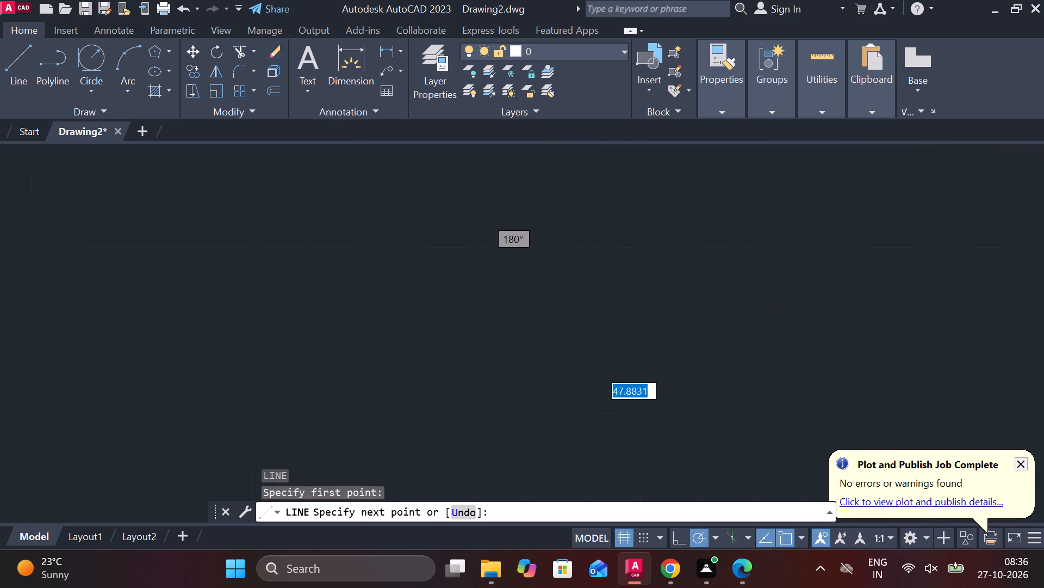
pyautogui.click(484, 348)
pyautogui.press('Escape')
# Trim the construction line outside the inner vertical lines, and trim those verticals below it, to form the inner rectangle's bottom edge.
pyautogui.press('t')
pyautogui.write('R')
pyautogui.press('space')
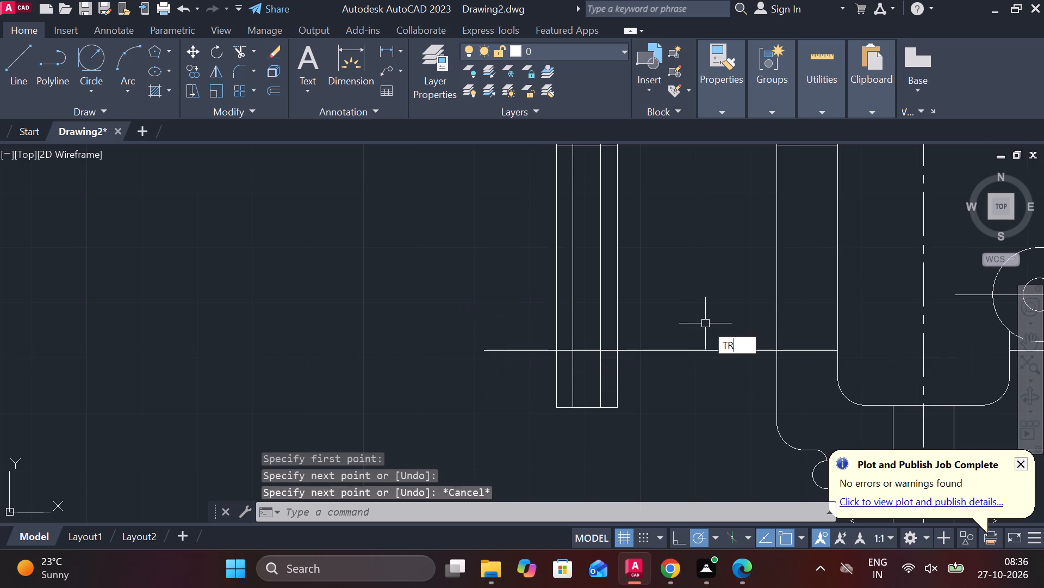
pyautogui.moveTo(699, 230); pyautogui.dragTo(705, 410)
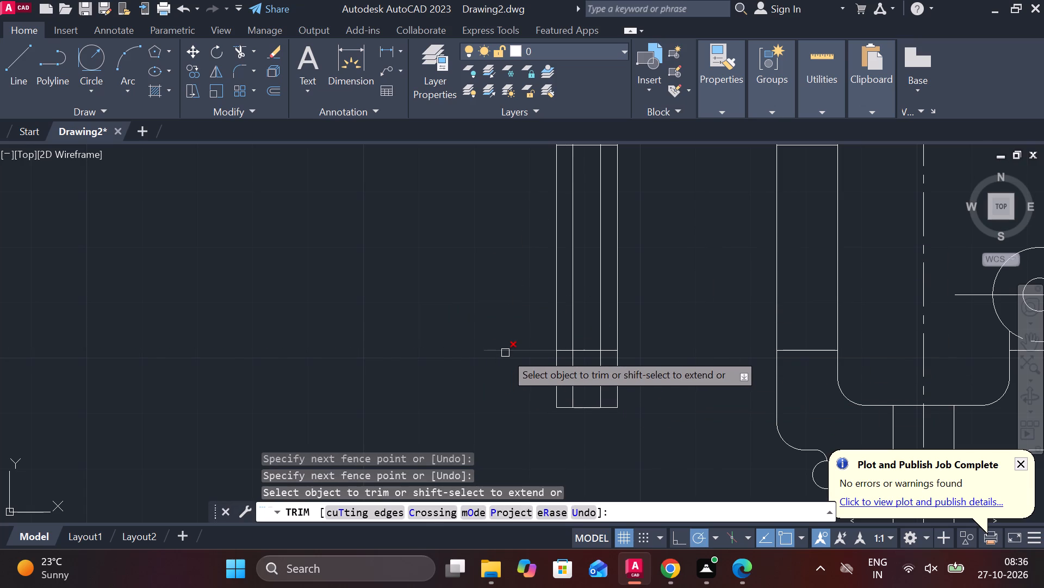
pyautogui.click(505, 353)
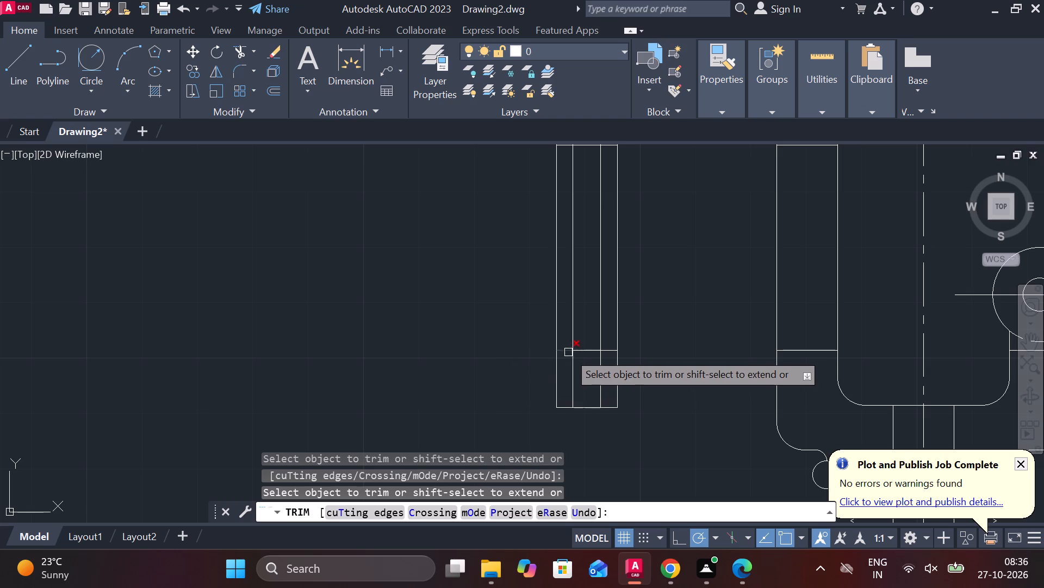
pyautogui.click(565, 351)
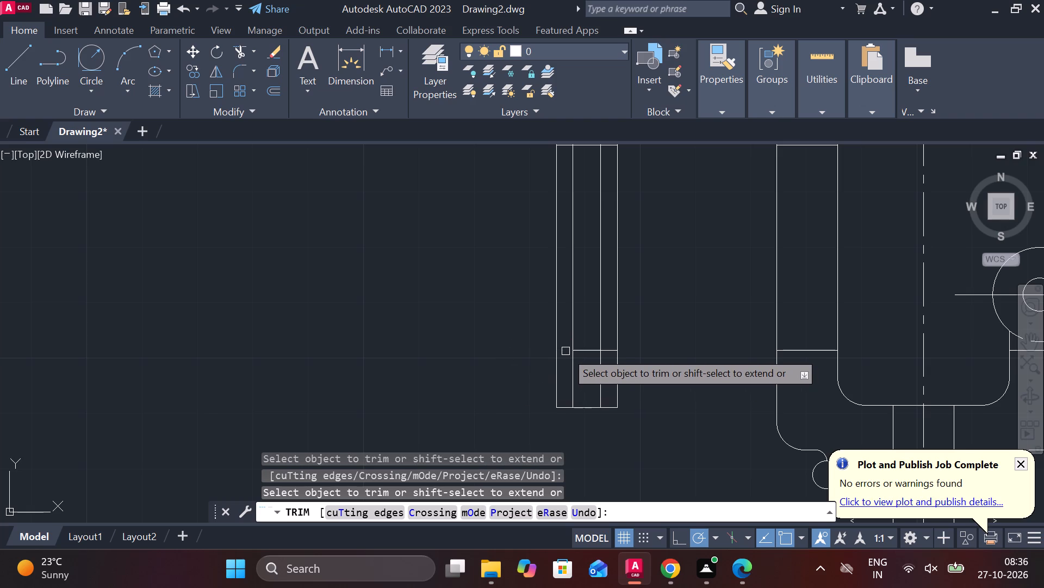
pyautogui.click(575, 369)
pyautogui.click(597, 363)
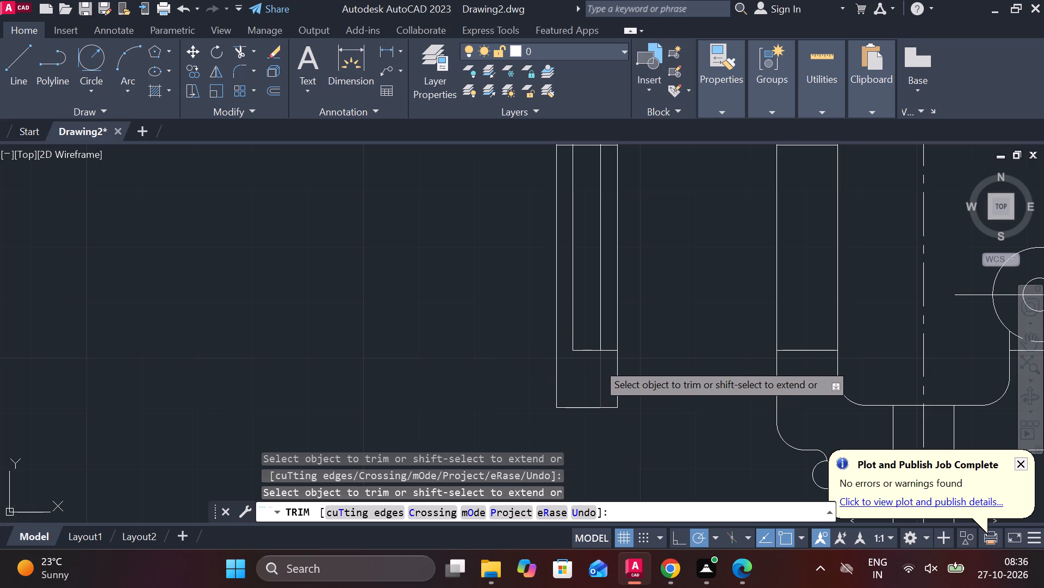
pyautogui.click(610, 352)
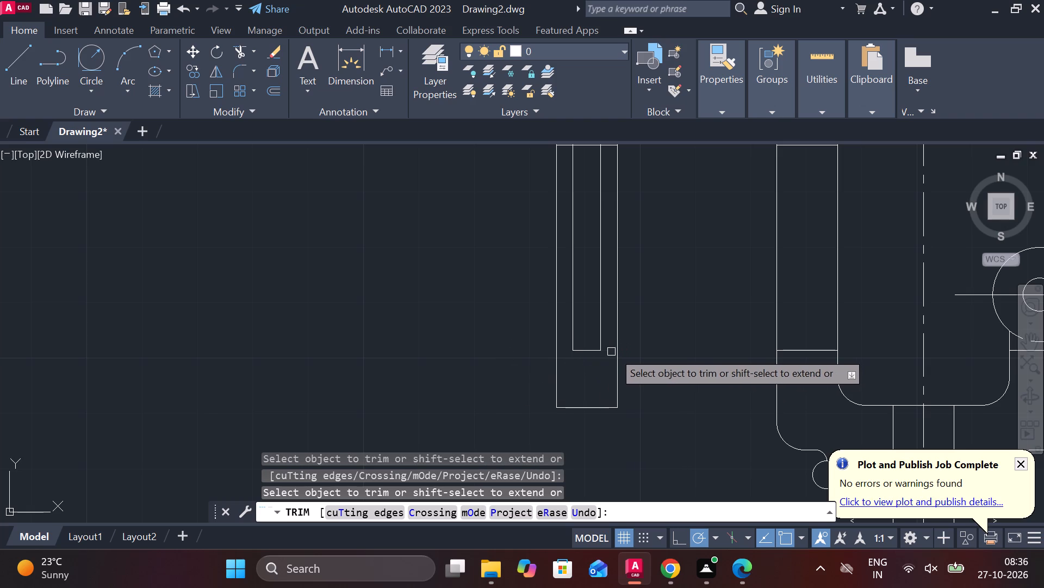
# Trim the inner verticals above the upper cross line and that line's outer ends to close the inner rectangle's top.
pyautogui.moveTo(668, 268); pyautogui.dragTo(664, 310, button='middle')
pyautogui.click(597, 169)
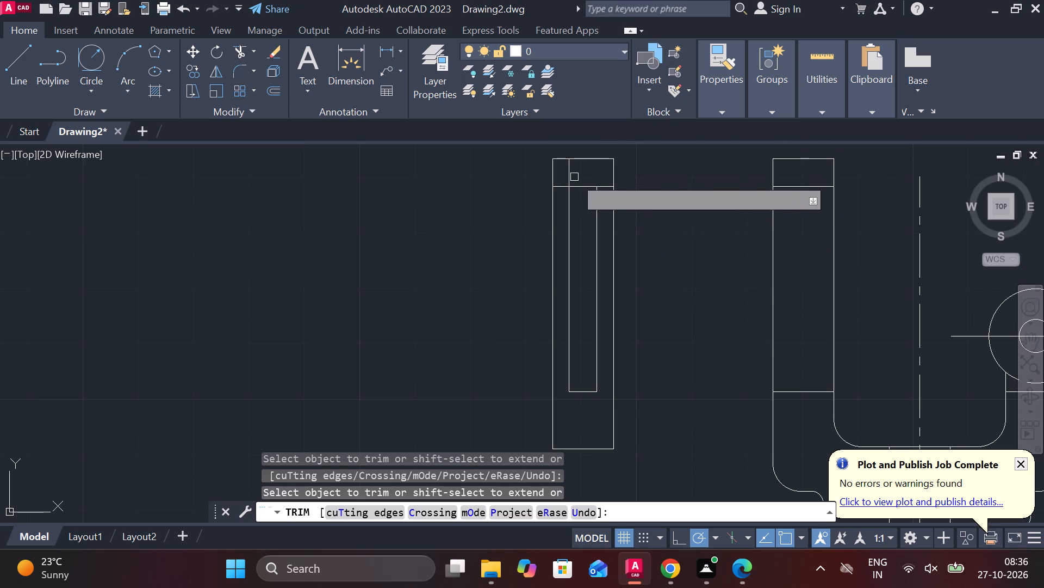
pyautogui.click(568, 177)
pyautogui.click(556, 186)
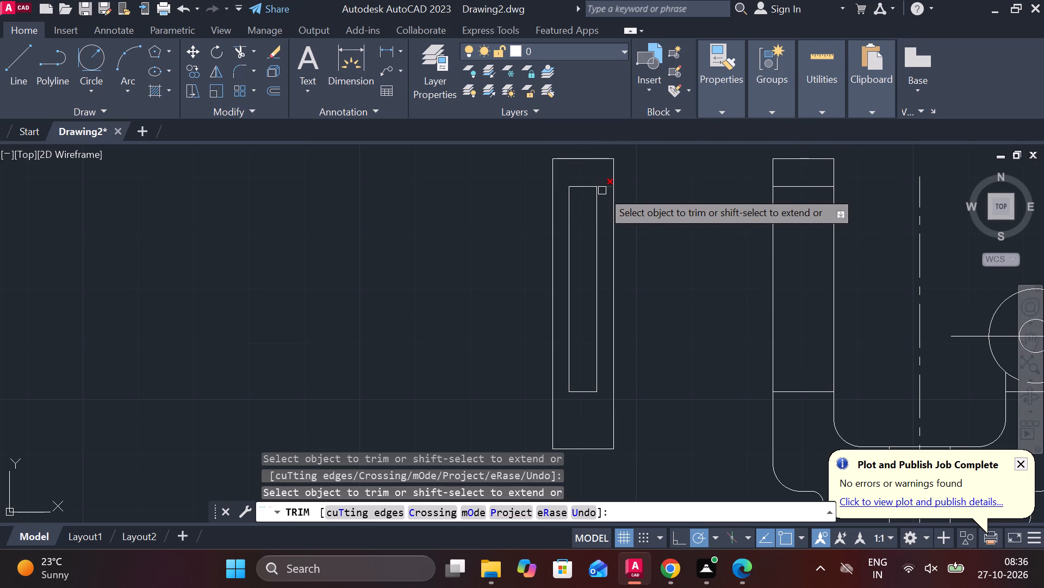
pyautogui.click(602, 191)
pyautogui.scroll(-2, 662, 302)
pyautogui.moveTo(662, 318); pyautogui.dragTo(647, 240, button='middle')
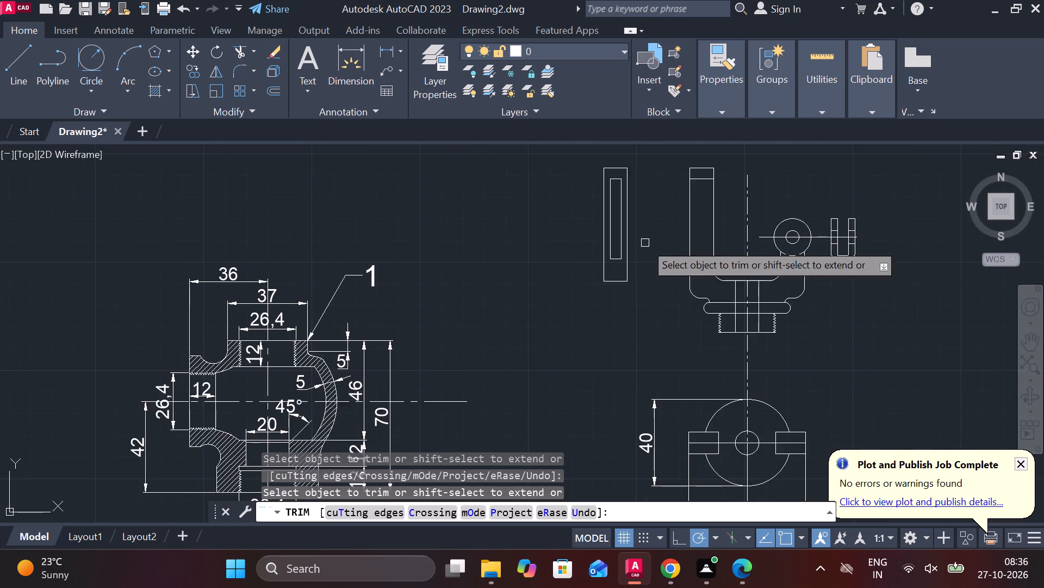
pyautogui.scroll(2, 645, 292)
pyautogui.press('Escape')
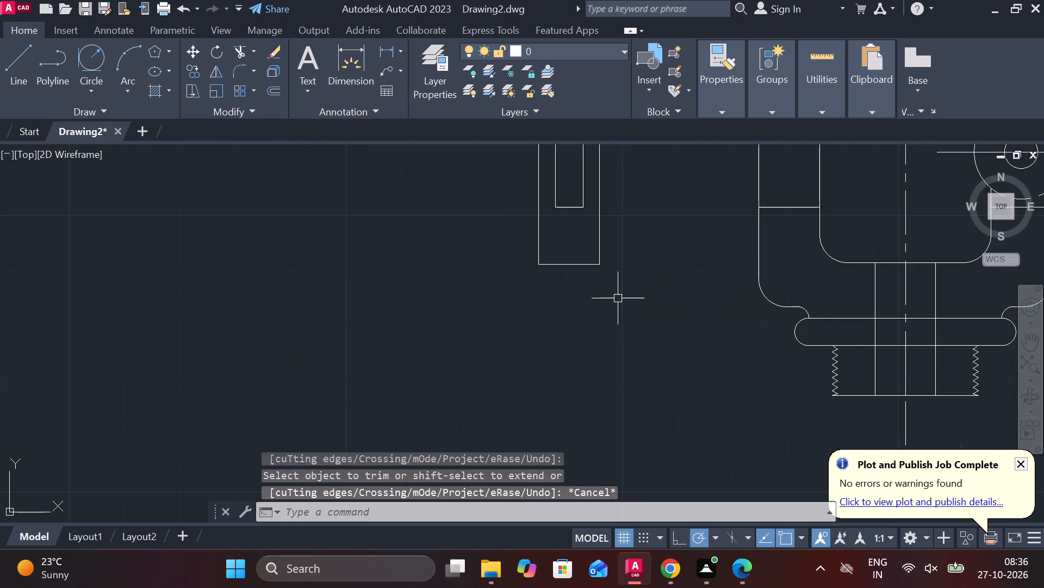
# Draw a vertical line from the midpoint of the inner rectangle's bottom edge to below the outer rectangle.
pyautogui.press('l')
pyautogui.press('Return')
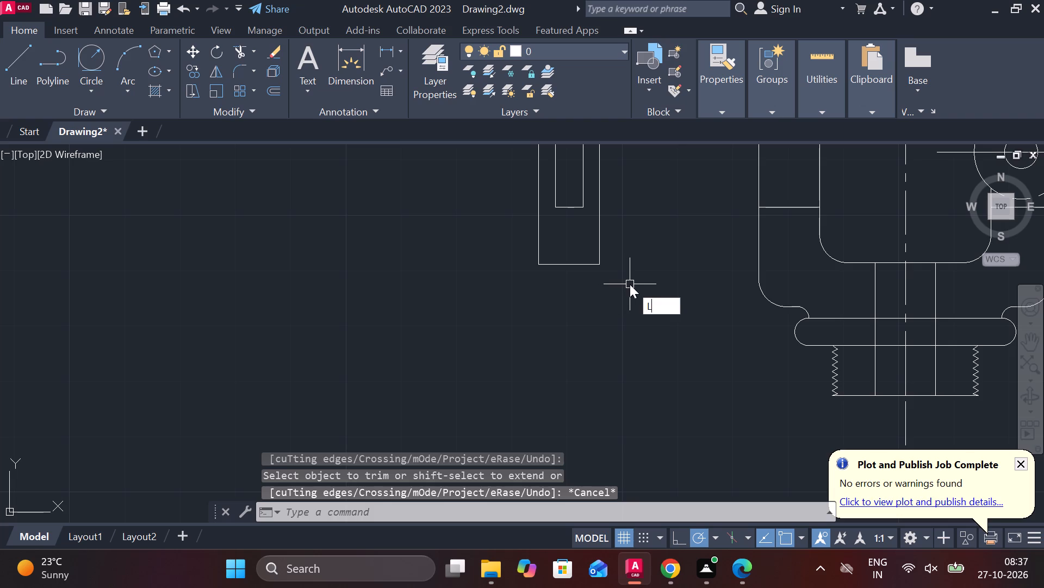
pyautogui.click(566, 207)
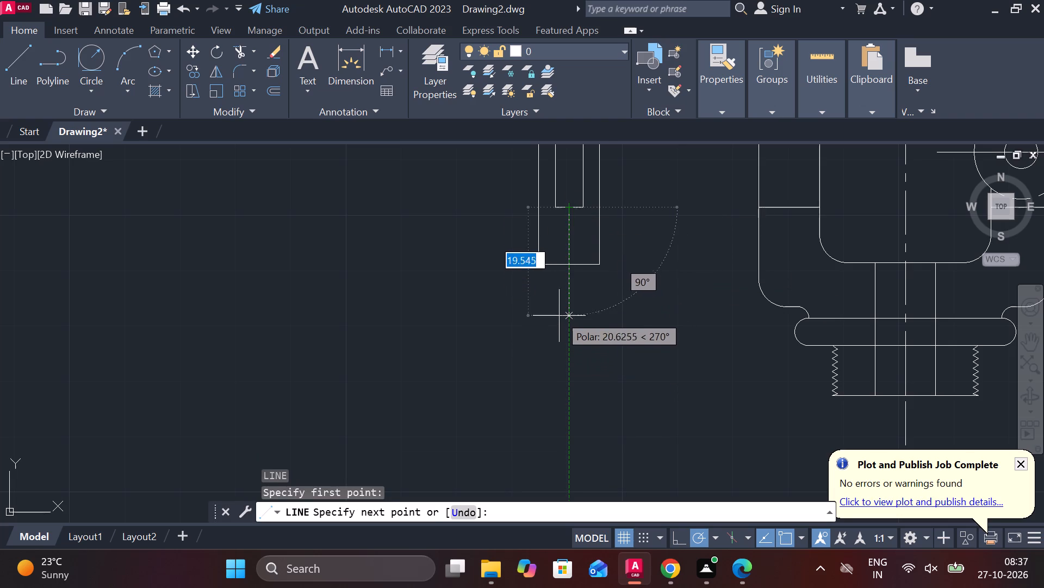
pyautogui.click(558, 292)
pyautogui.press('Escape')
pyautogui.scroll(2, 593, 285)
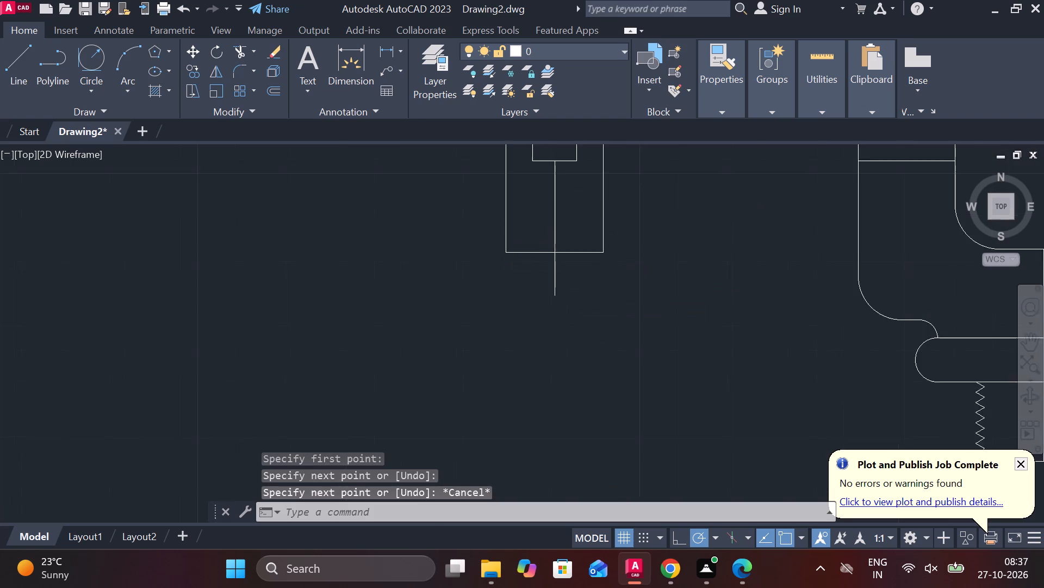
pyautogui.moveTo(538, 268); pyautogui.dragTo(536, 364, button='middle')
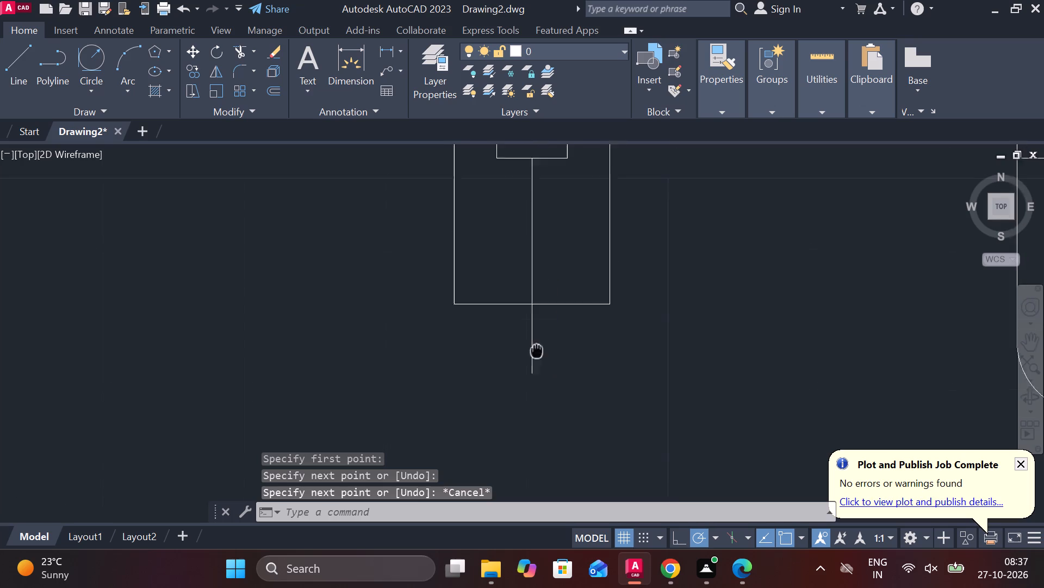
pyautogui.moveTo(536, 364); pyautogui.dragTo(535, 376, button='middle')
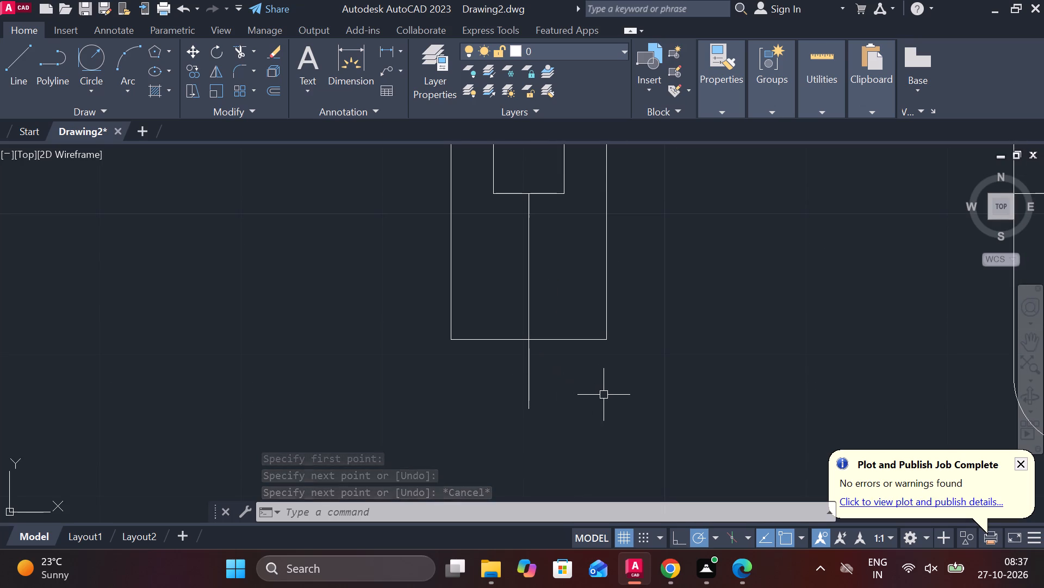
# Trim away the part of the new vertical line that lies inside the outer rectangle.
pyautogui.write('TR')
pyautogui.press('space')
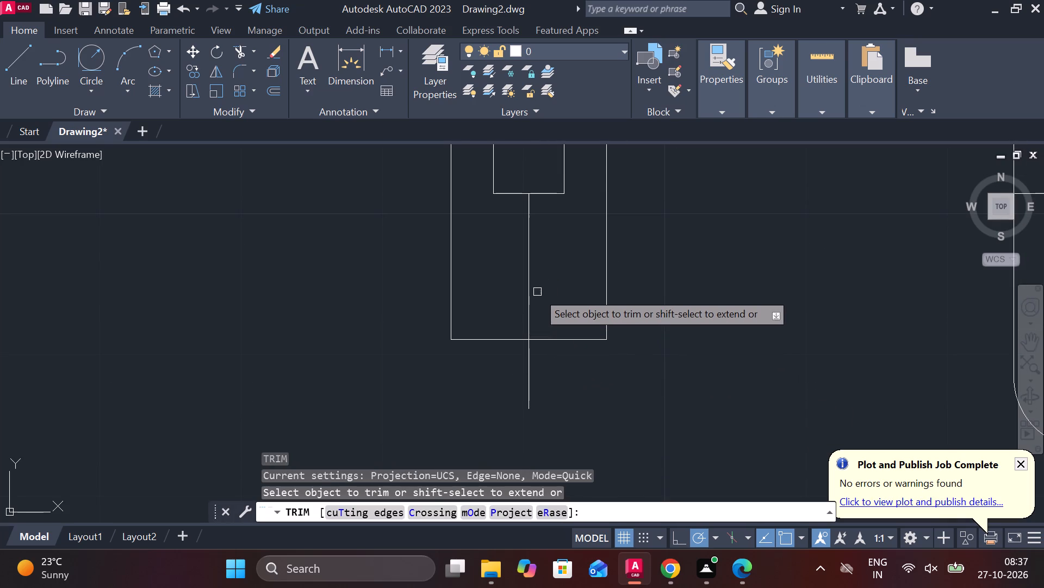
pyautogui.click(534, 284)
pyautogui.click(523, 275)
pyautogui.press('Escape')
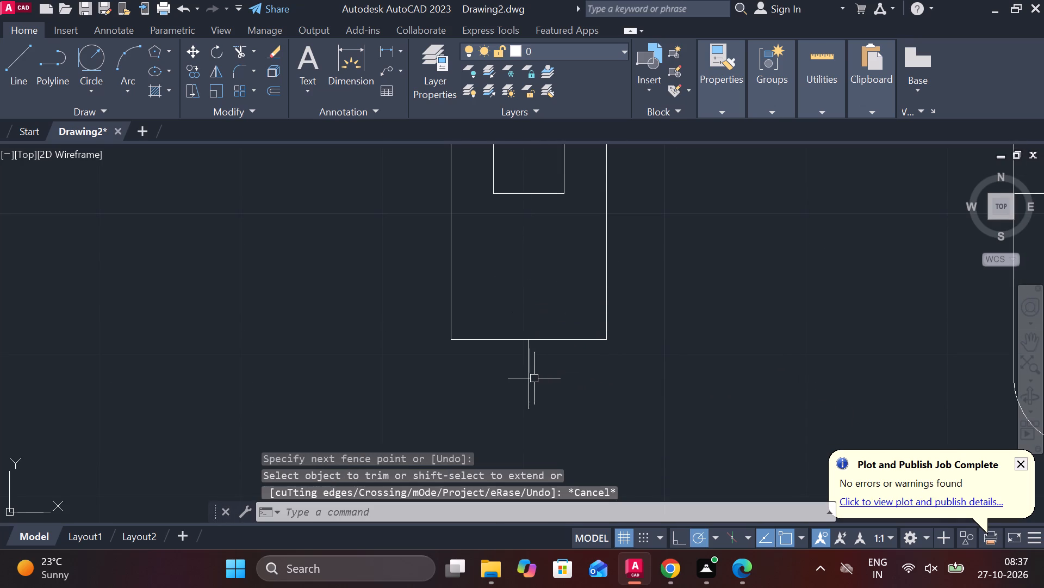
# Offset the remaining short vertical line by 5 to both sides.
pyautogui.click(527, 376)
pyautogui.press('o')
pyautogui.press('Return')
pyautogui.press('Return')
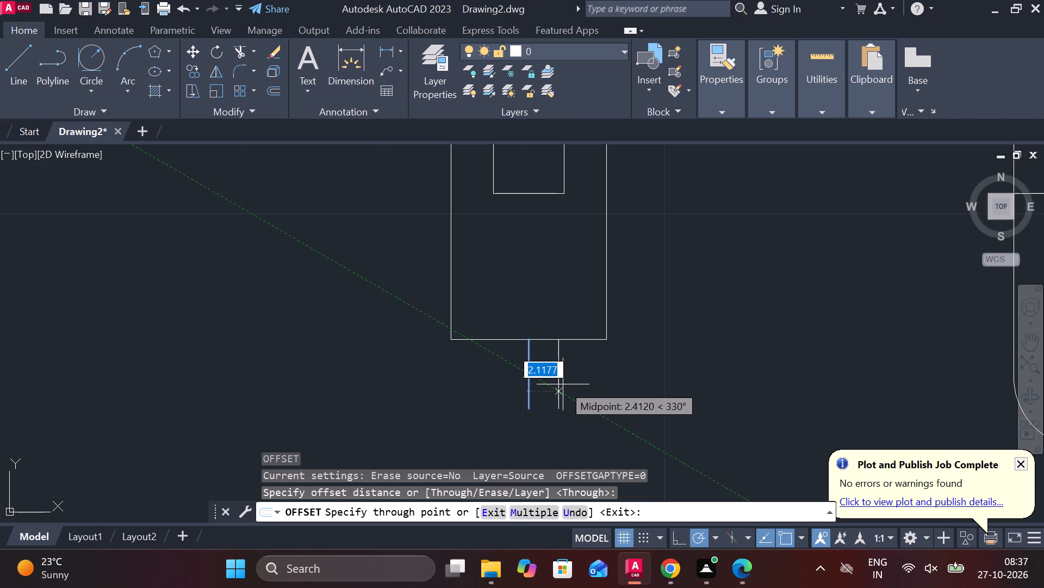
pyautogui.press('5')
pyautogui.press('Return')
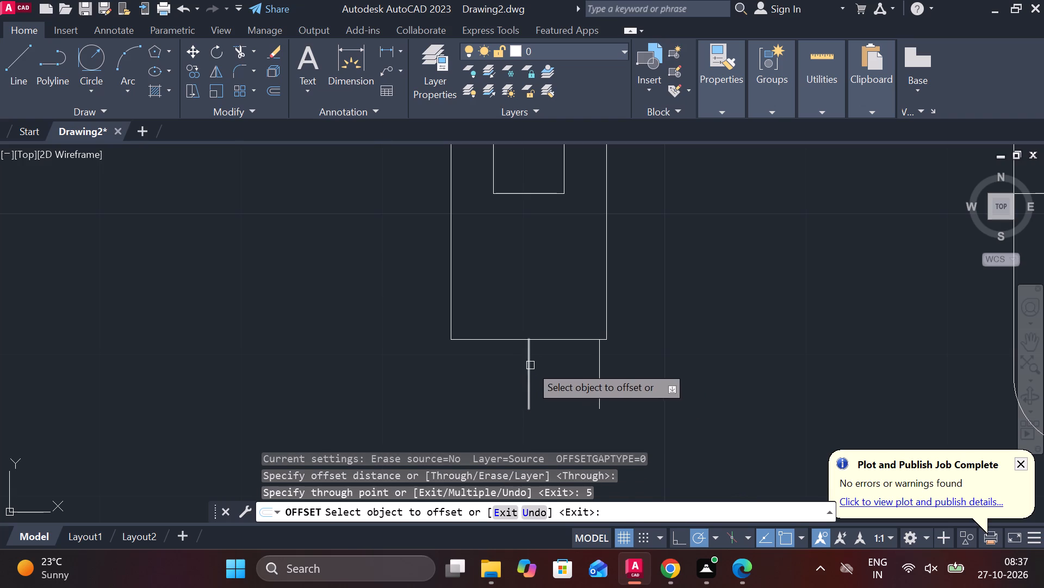
pyautogui.click(530, 365)
pyautogui.press('5')
pyautogui.press('Return')
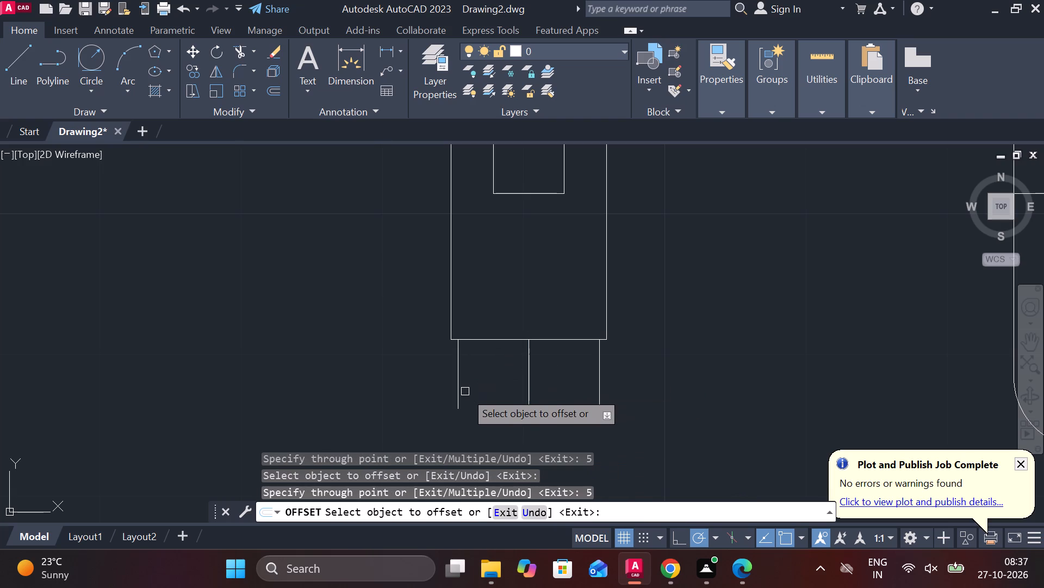
pyautogui.press('Escape')
# Trim the outer rectangle's bottom edge between the two offset lines and remove the middle stub line.
pyautogui.write('TR')
pyautogui.press('space')
pyautogui.moveTo(477, 321); pyautogui.dragTo(483, 398)
pyautogui.moveTo(554, 304); pyautogui.dragTo(554, 310)
pyautogui.moveTo(554, 324); pyautogui.dragTo(554, 338)
pyautogui.moveTo(556, 374); pyautogui.dragTo(563, 401)
pyautogui.moveTo(563, 375); pyautogui.dragTo(562, 308)
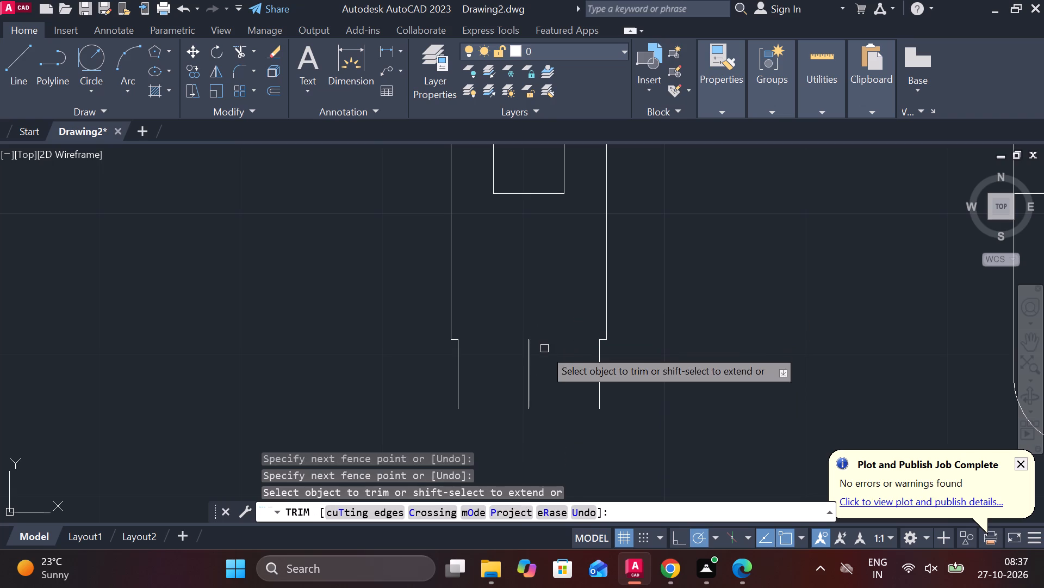
pyautogui.click(530, 379)
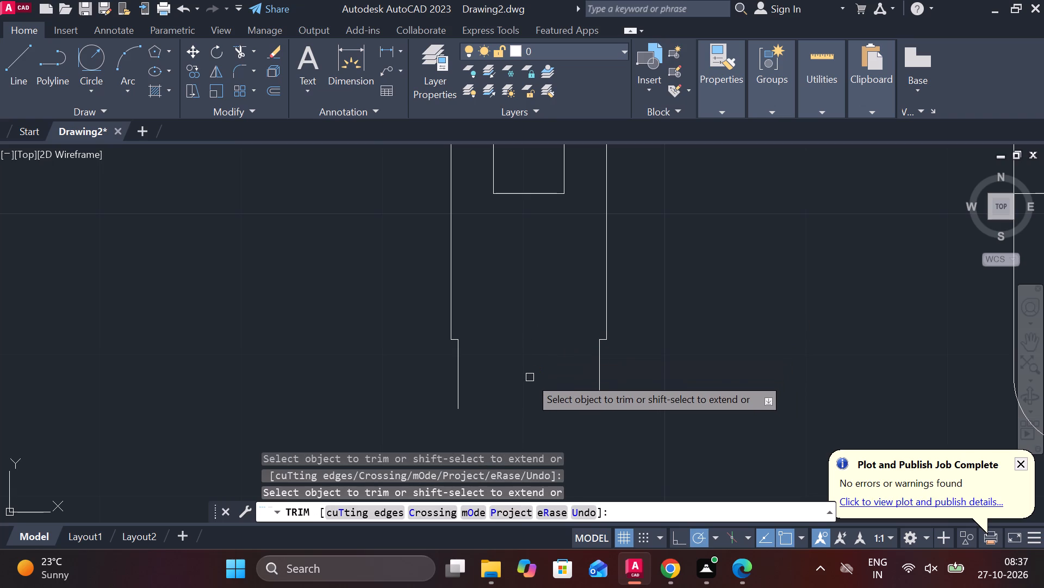
pyautogui.scroll(2, 475, 324)
pyautogui.press('Escape')
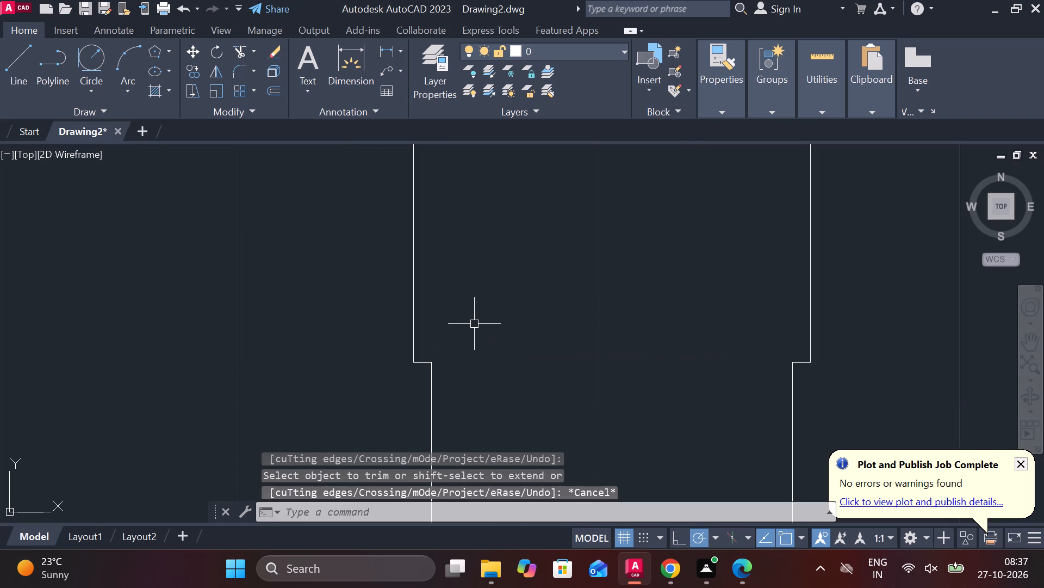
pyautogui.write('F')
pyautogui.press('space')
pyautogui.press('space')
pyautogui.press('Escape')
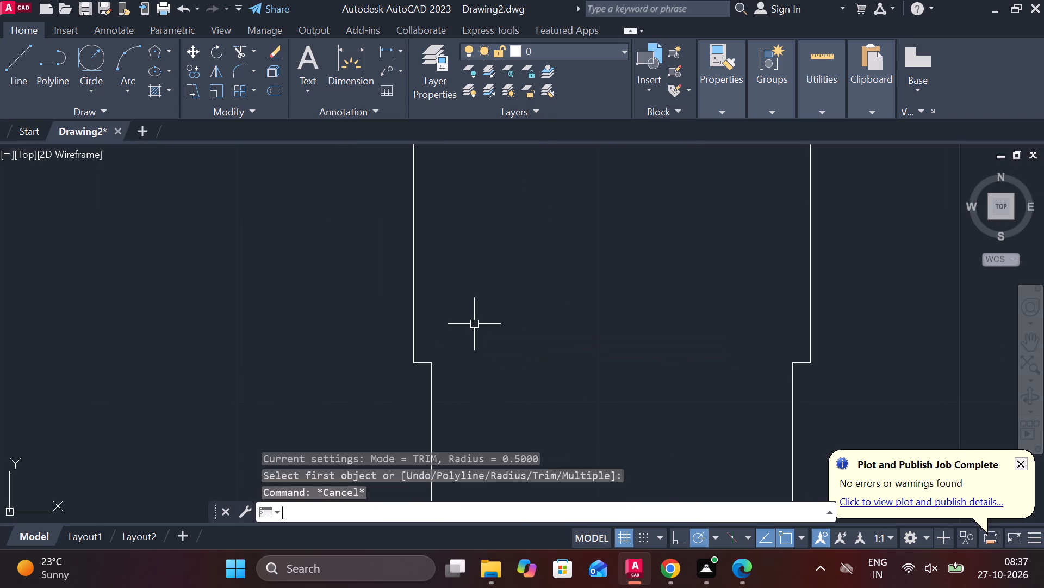
# Fillet both corners of the left step at the side view's lower end with radius 0.5.
pyautogui.write('F R')
pyautogui.press('space')
pyautogui.press('space')
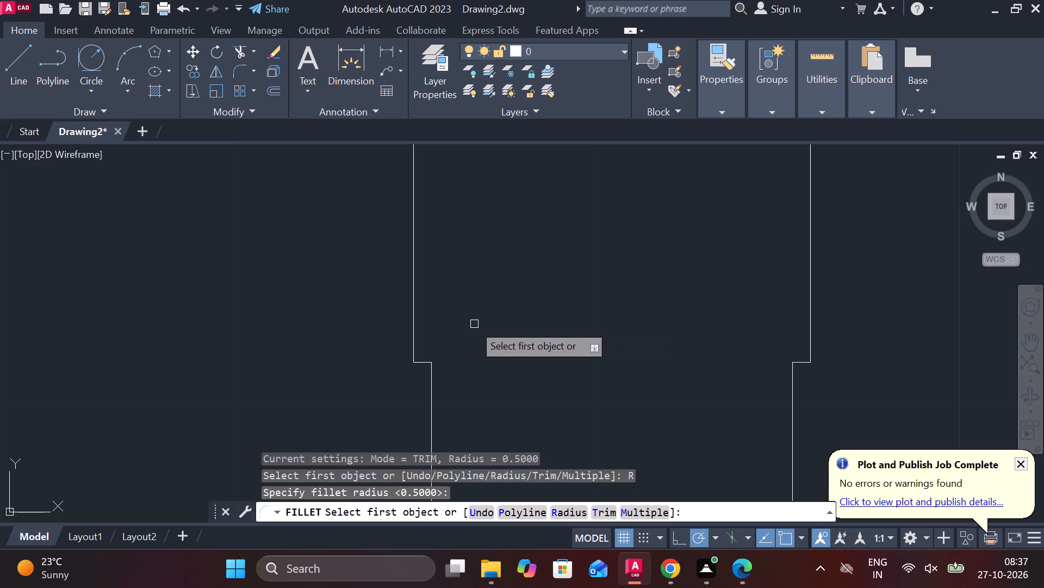
pyautogui.click(411, 286)
pyautogui.click(424, 360)
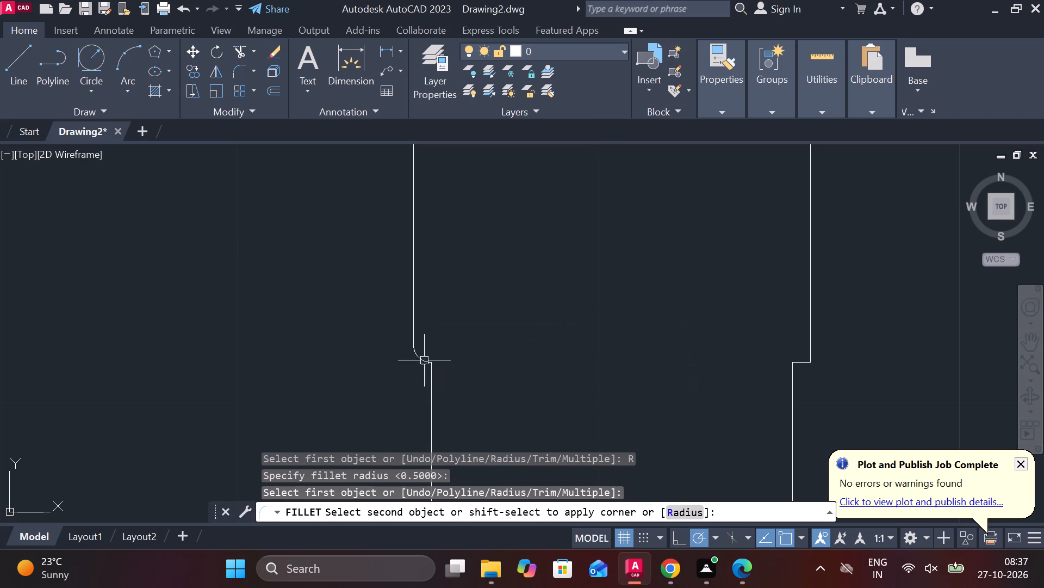
pyautogui.press('space')
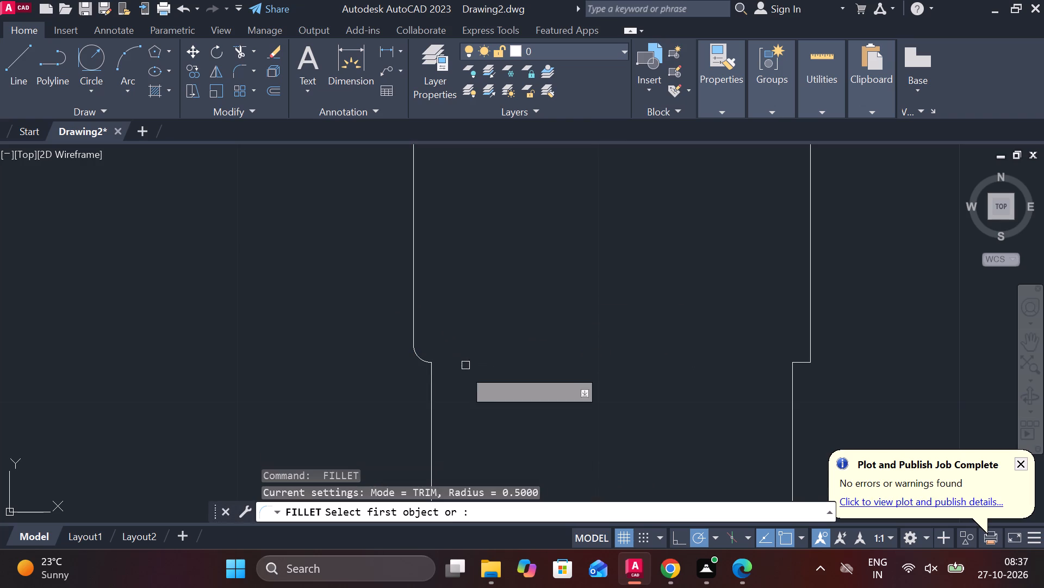
pyautogui.click(422, 363)
pyautogui.click(435, 388)
# Fillet both corners of the right step at the side view's lower end with radius 0.5.
pyautogui.scroll(-2, 587, 380)
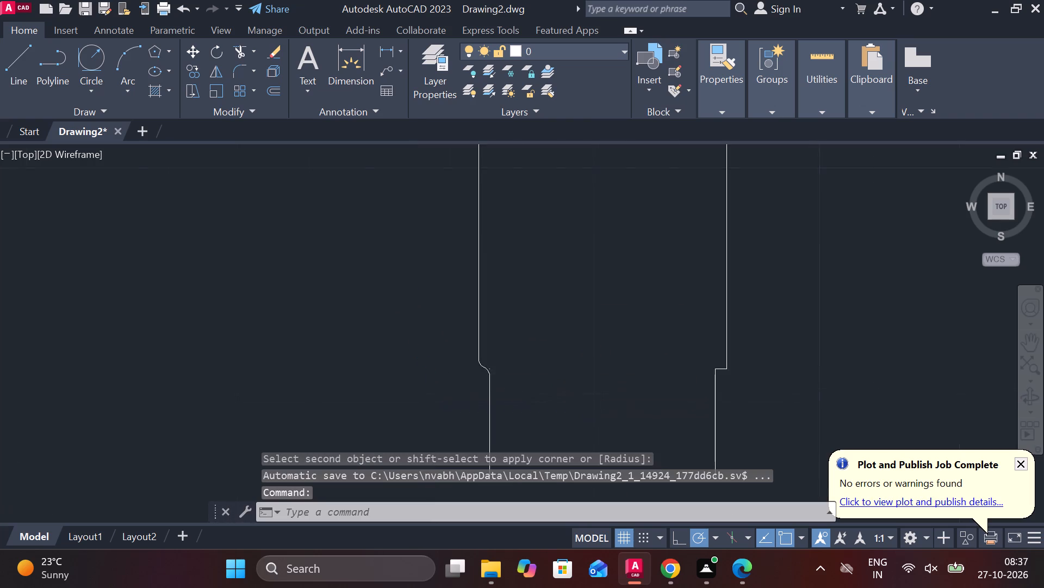
pyautogui.press('space')
pyautogui.scroll(2, 722, 369)
pyautogui.click(600, 350)
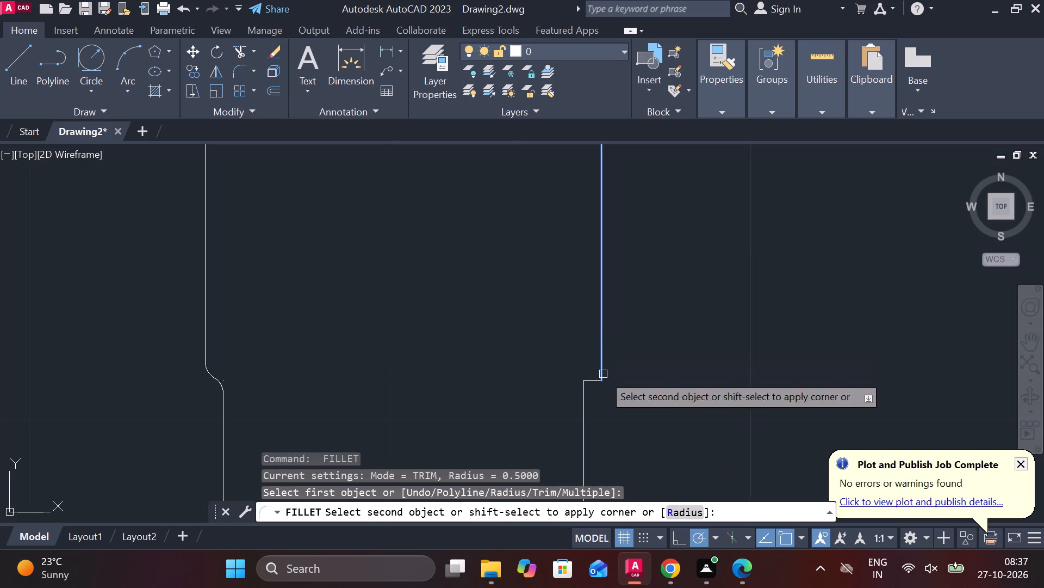
pyautogui.click(593, 382)
pyautogui.press('space')
pyautogui.click(596, 380)
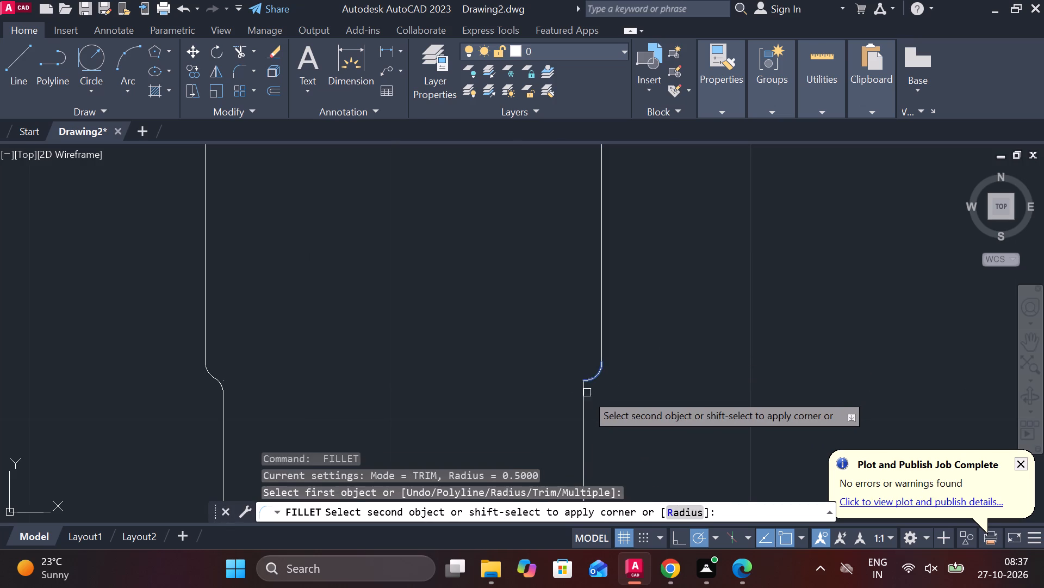
pyautogui.click(585, 396)
# Fillet both bottom corners of the inner slot in the tall arm's side view with radius 0.5.
pyautogui.scroll(-2, 636, 400)
pyautogui.scroll(-2, 714, 385)
pyautogui.moveTo(716, 385); pyautogui.dragTo(699, 385, button='middle')
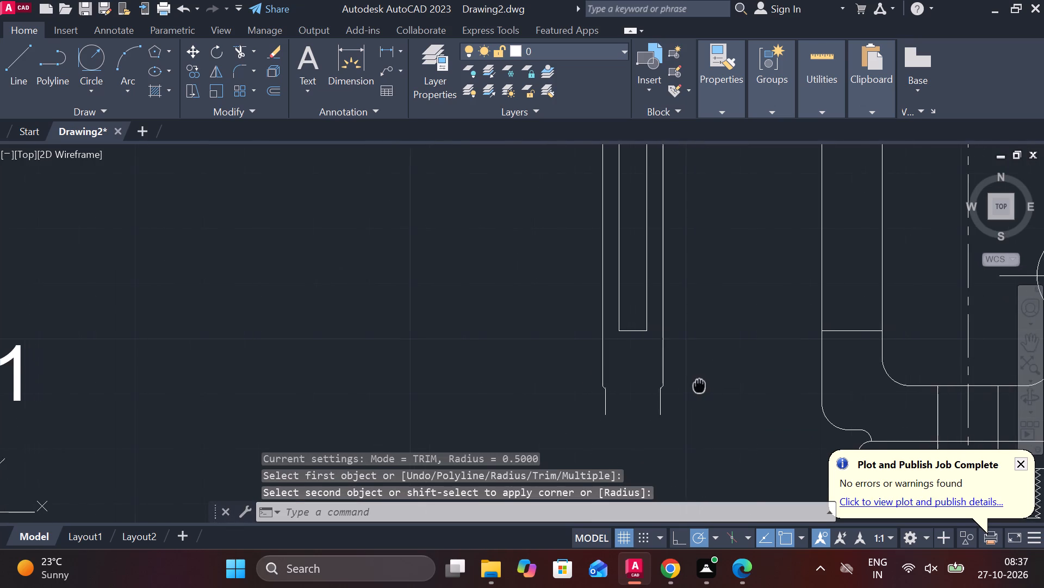
pyautogui.moveTo(699, 385); pyautogui.dragTo(699, 385, button='middle')
pyautogui.scroll(-1, 692, 379)
pyautogui.moveTo(692, 371); pyautogui.dragTo(632, 381, button='middle')
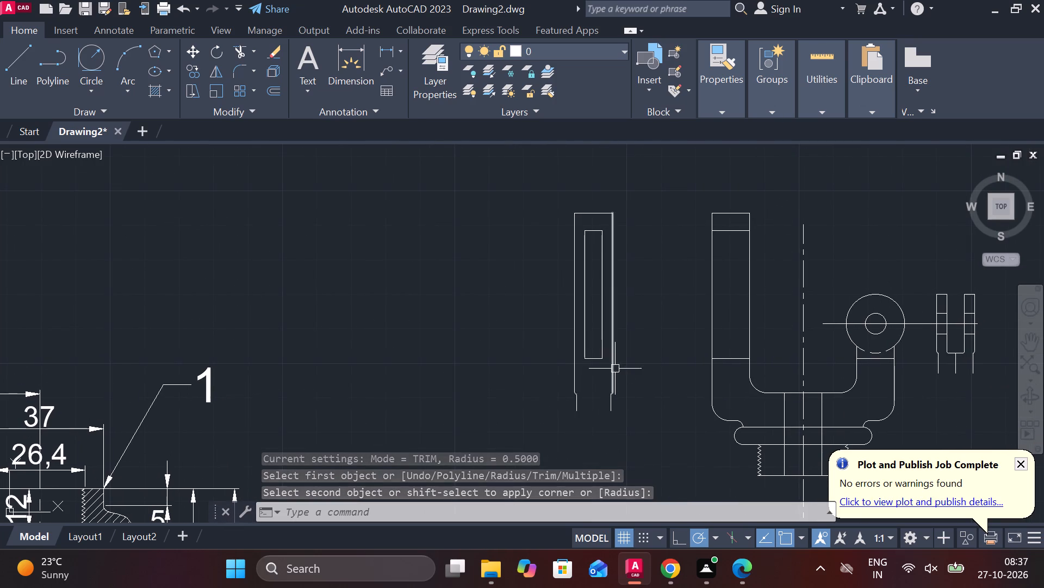
pyautogui.scroll(2, 616, 369)
pyautogui.press('space')
pyautogui.scroll(3, 541, 351)
pyautogui.click(524, 313)
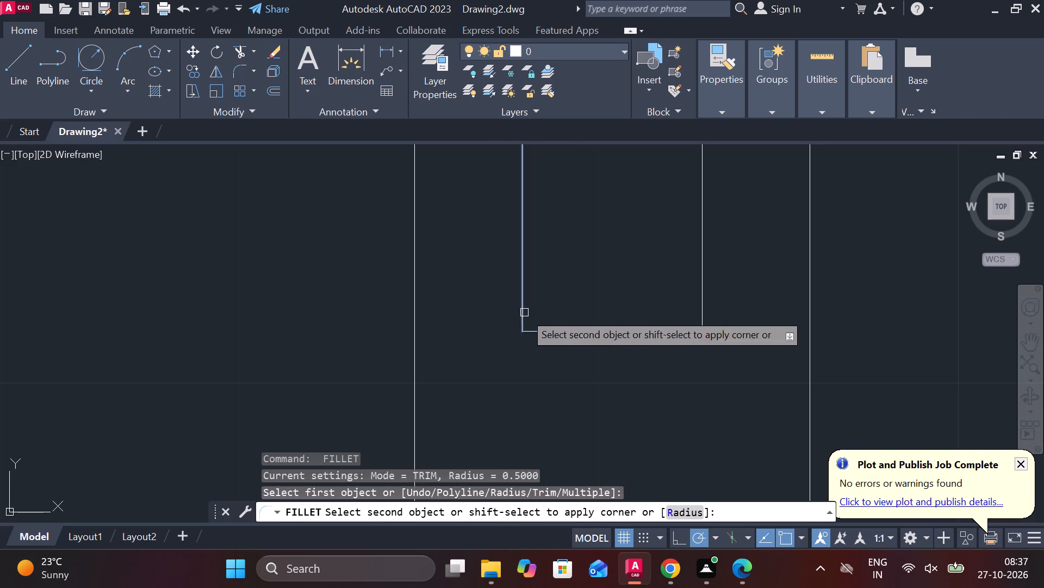
pyautogui.press('space')
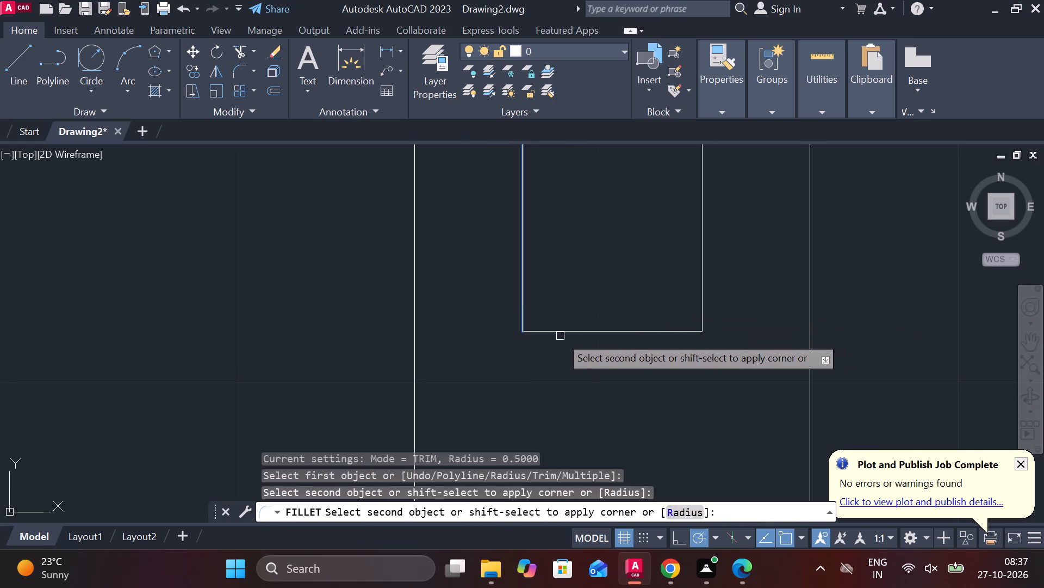
pyautogui.click(539, 333)
pyautogui.press('space')
pyautogui.click(699, 300)
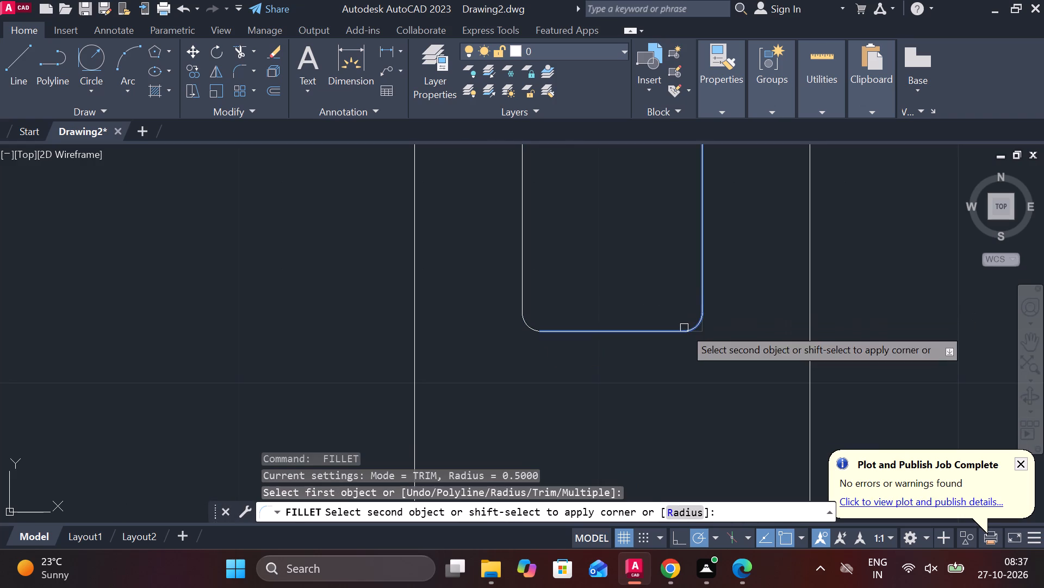
pyautogui.click(684, 328)
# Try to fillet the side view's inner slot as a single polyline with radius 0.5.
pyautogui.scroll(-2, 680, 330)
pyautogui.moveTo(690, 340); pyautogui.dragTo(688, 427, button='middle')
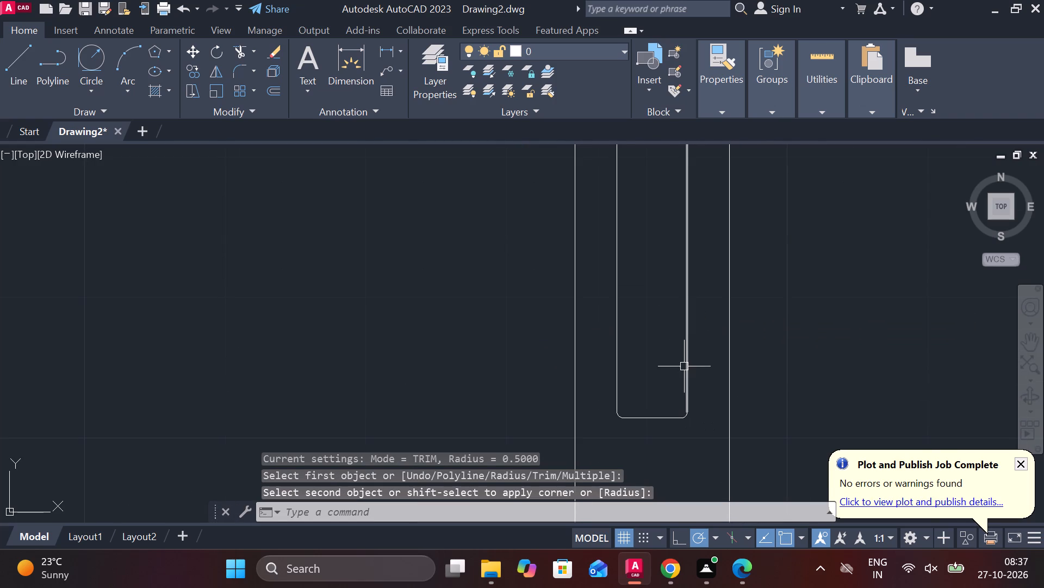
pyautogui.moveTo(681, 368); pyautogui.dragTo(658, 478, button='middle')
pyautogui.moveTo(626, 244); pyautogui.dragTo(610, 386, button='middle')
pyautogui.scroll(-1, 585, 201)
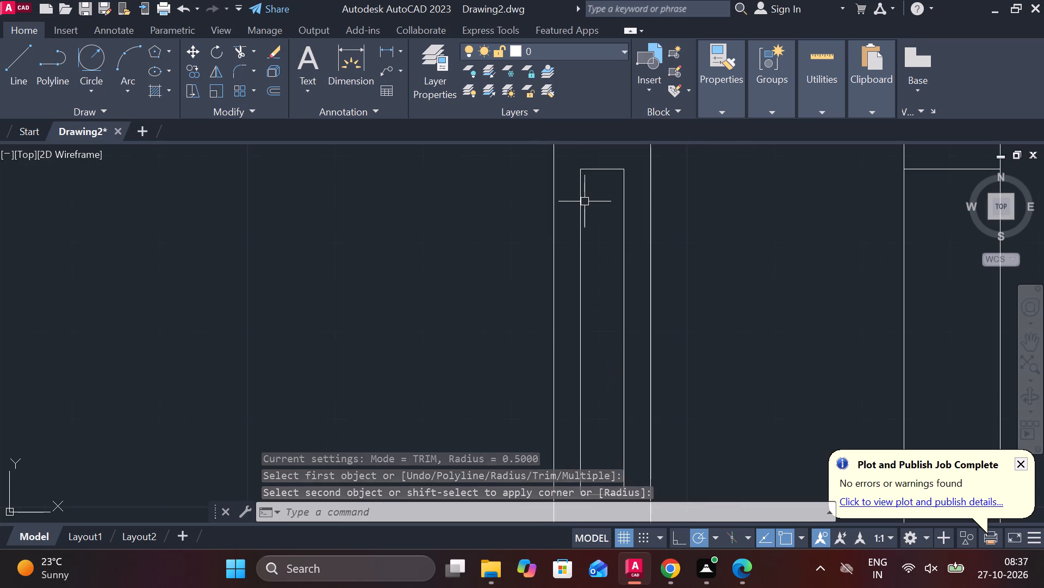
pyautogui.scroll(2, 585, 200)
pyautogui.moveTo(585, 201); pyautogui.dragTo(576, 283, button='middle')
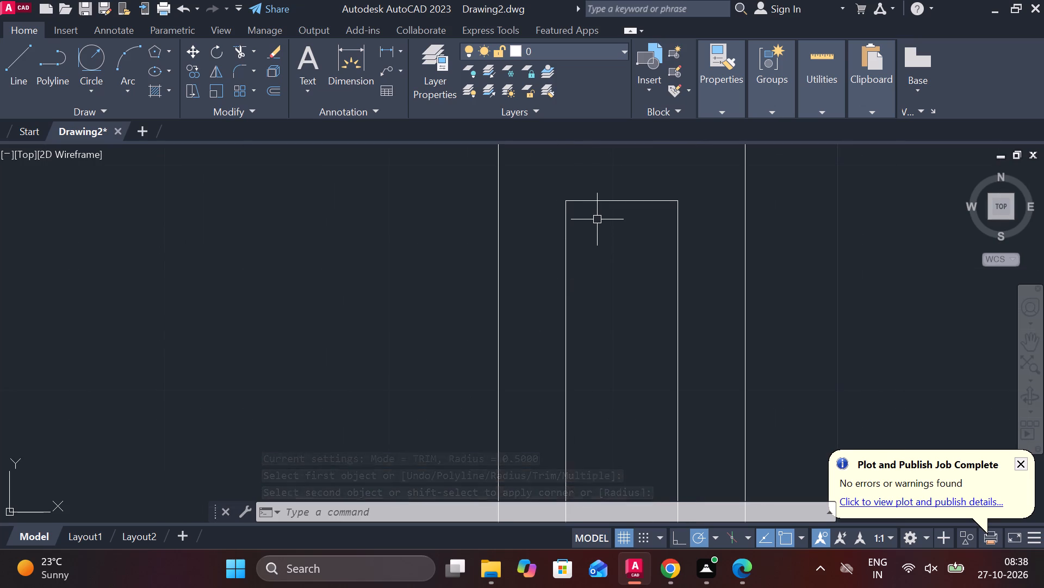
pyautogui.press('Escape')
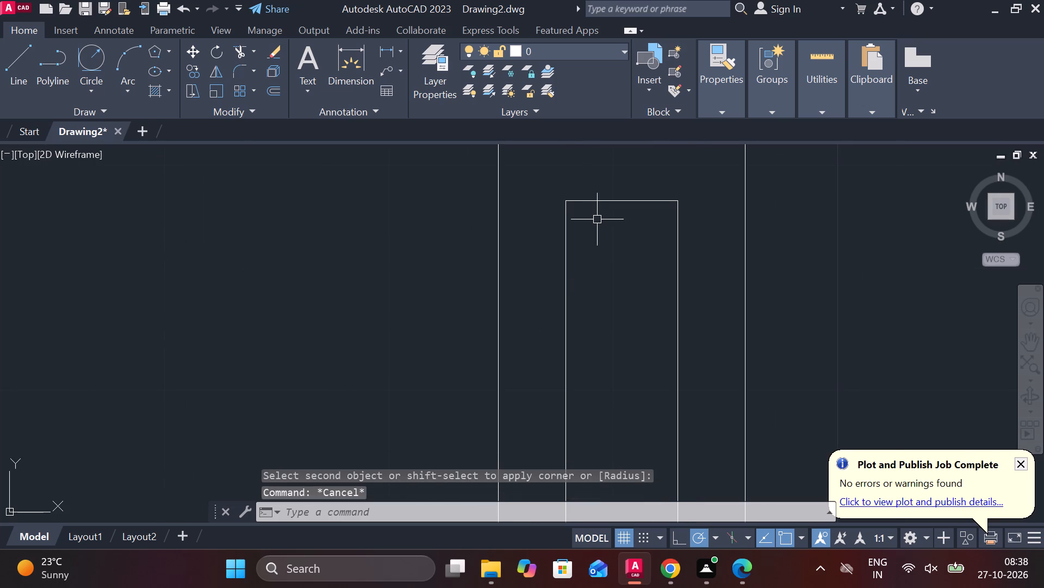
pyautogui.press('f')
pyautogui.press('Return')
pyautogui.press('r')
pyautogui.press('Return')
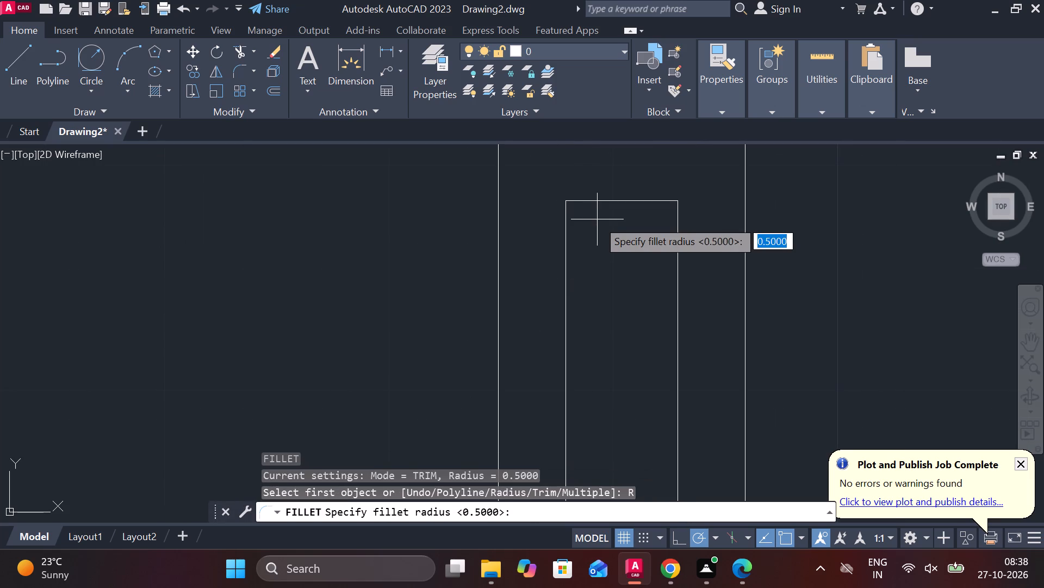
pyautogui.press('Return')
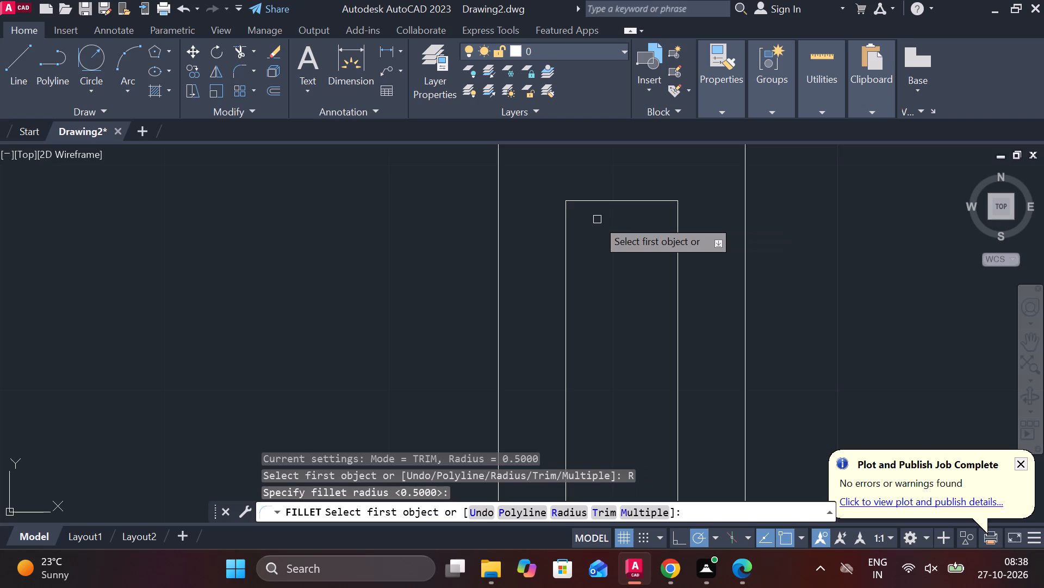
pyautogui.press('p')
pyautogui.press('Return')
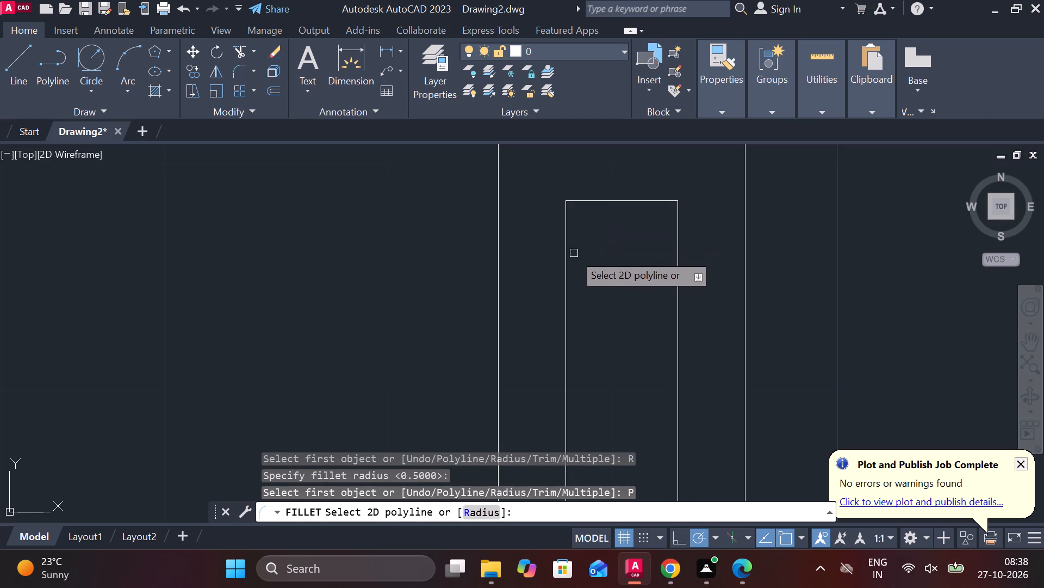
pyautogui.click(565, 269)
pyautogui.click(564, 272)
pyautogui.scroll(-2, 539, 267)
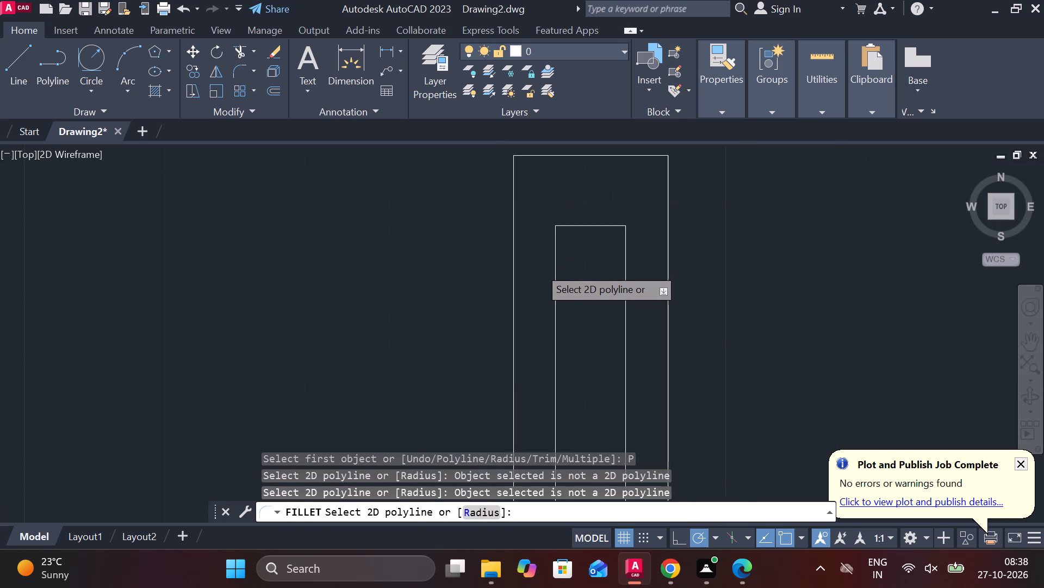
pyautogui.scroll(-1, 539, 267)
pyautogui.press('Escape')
# Fillet both top corners of the inner slot in the side view with radius 0.5.
pyautogui.scroll(2, 542, 286)
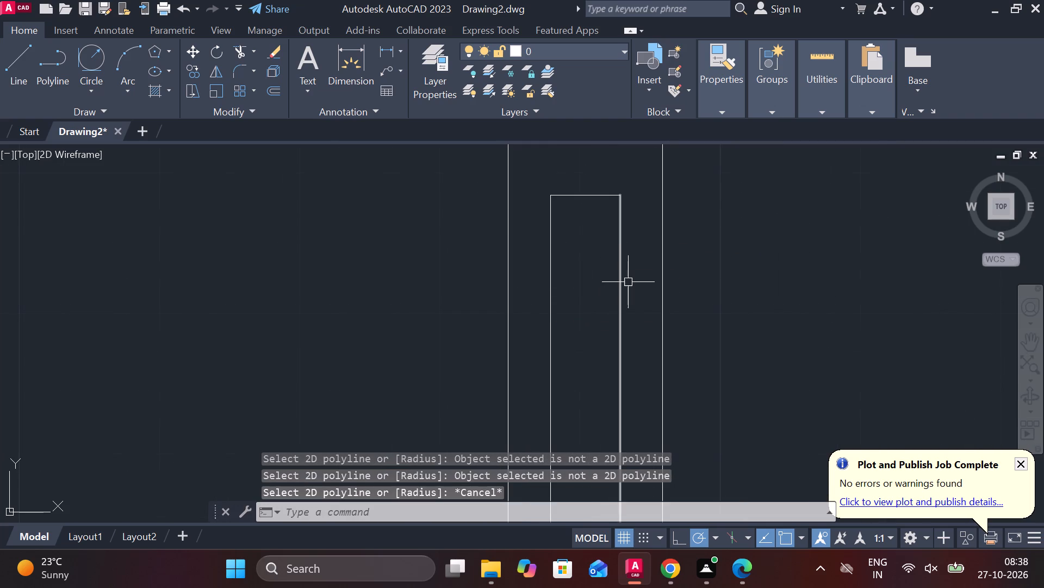
pyautogui.write('F R')
pyautogui.press('space')
pyautogui.press('space')
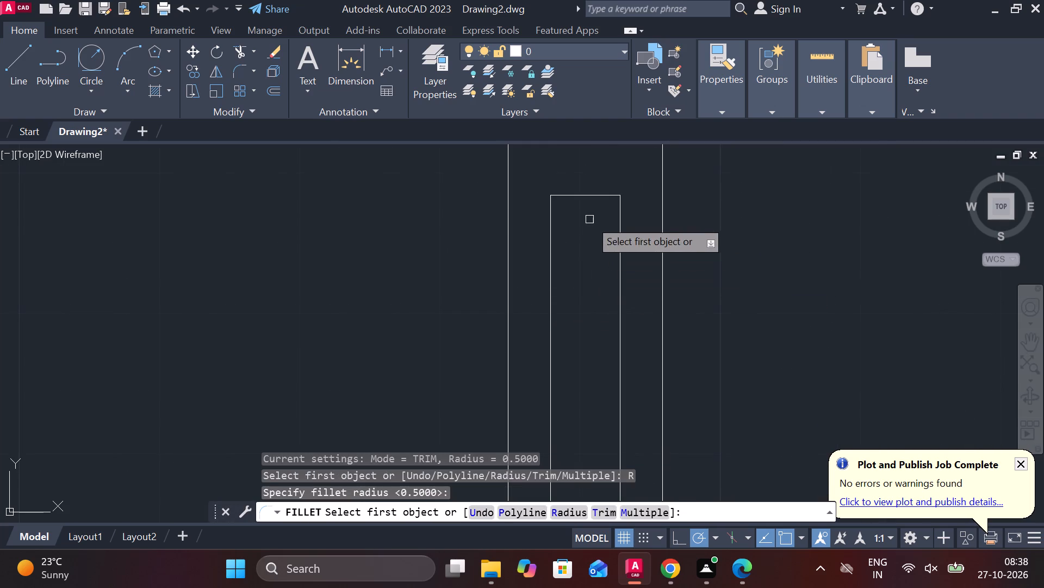
pyautogui.click(565, 198)
pyautogui.click(543, 220)
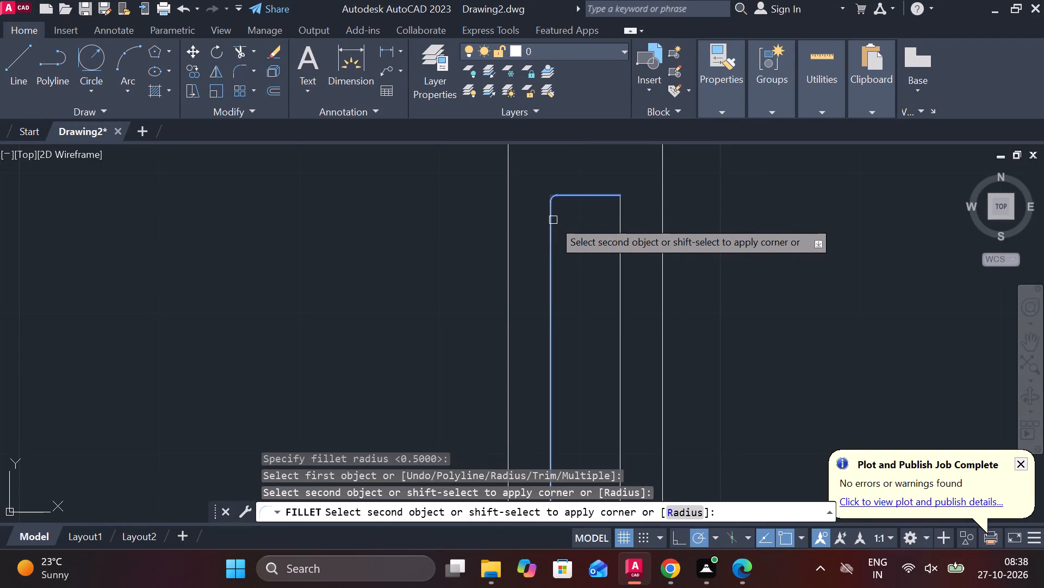
pyautogui.click(549, 218)
pyautogui.press('space')
pyautogui.click(606, 197)
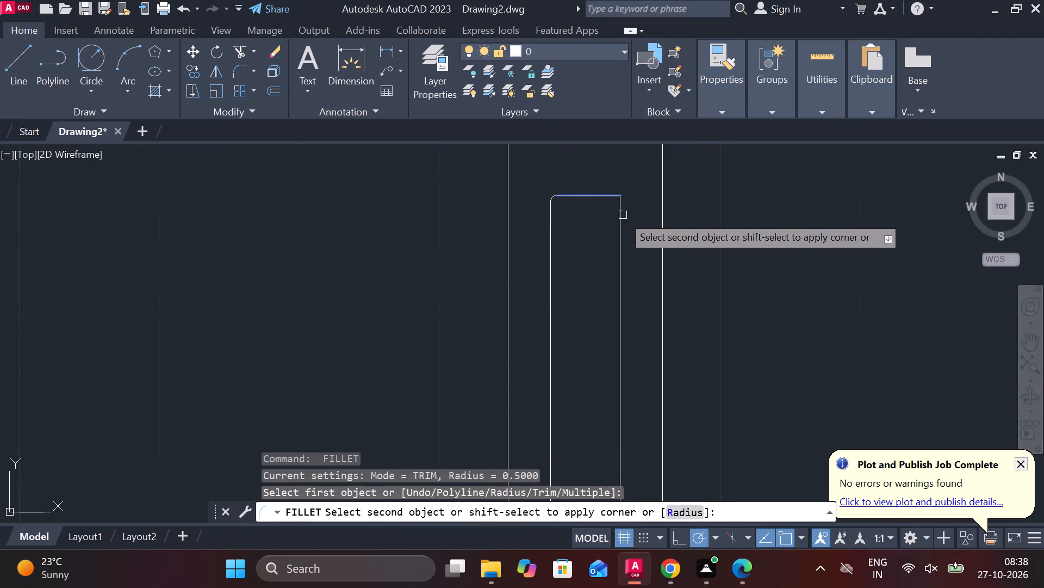
pyautogui.click(624, 218)
# Add a linear dimension for the side view's overall width above its top edge.
pyautogui.scroll(-2, 624, 225)
pyautogui.scroll(-2, 699, 304)
pyautogui.moveTo(700, 344); pyautogui.dragTo(699, 344, button='middle')
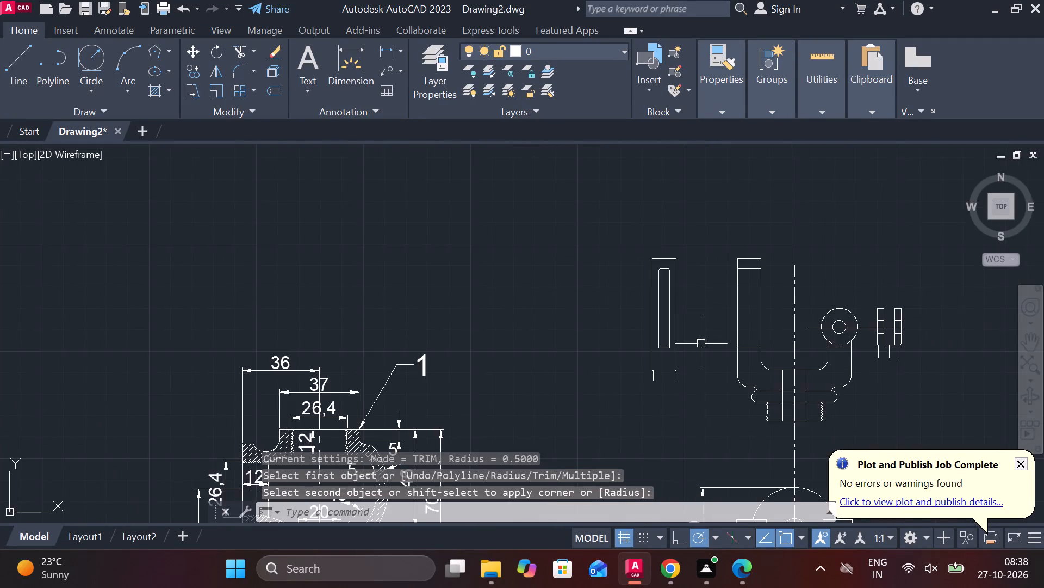
pyautogui.moveTo(699, 344); pyautogui.dragTo(633, 342, button='middle')
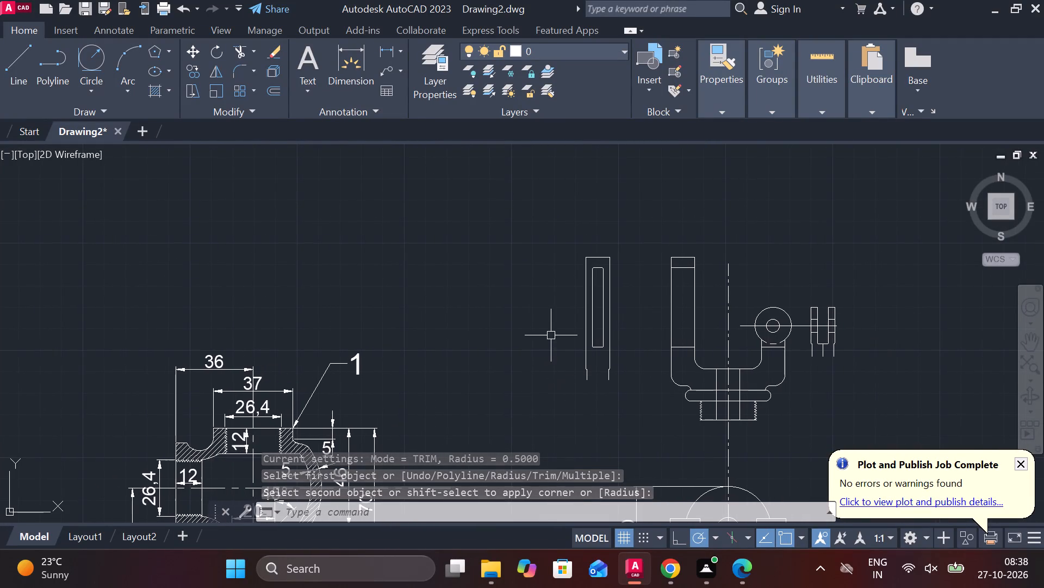
pyautogui.click(386, 54)
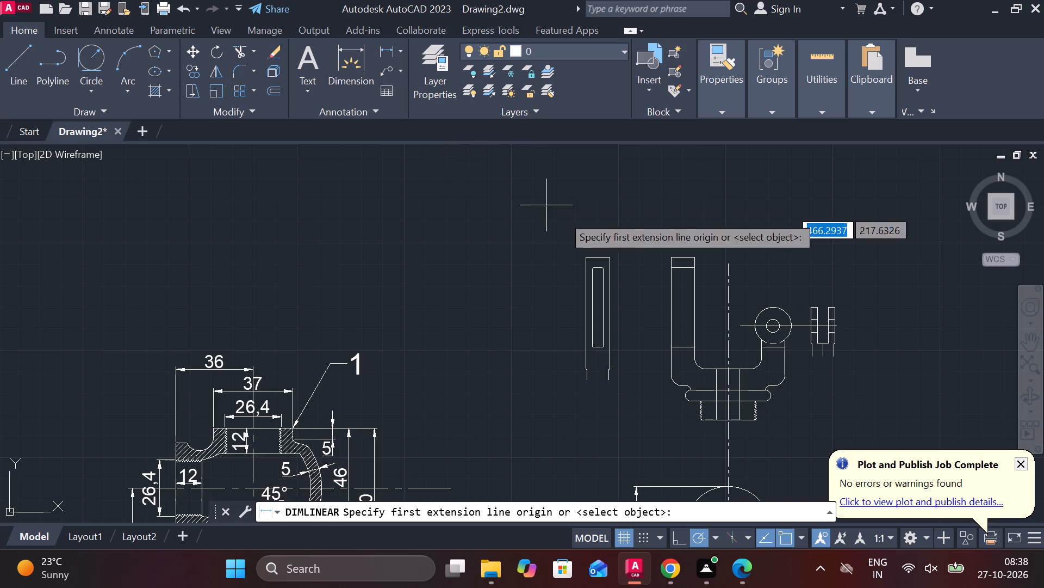
pyautogui.scroll(2, 651, 302)
pyautogui.click(490, 191)
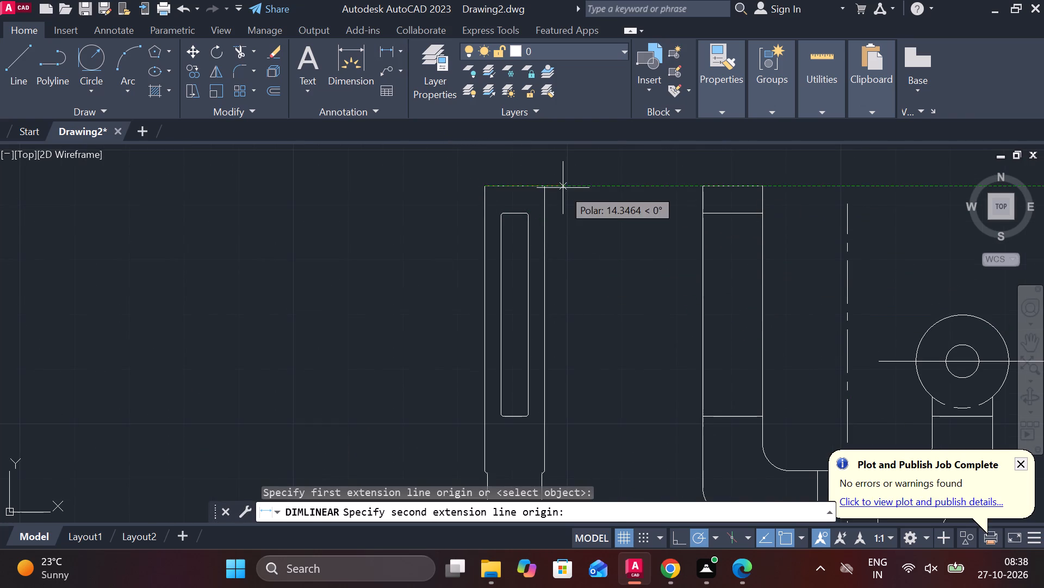
pyautogui.click(552, 186)
pyautogui.moveTo(547, 173); pyautogui.dragTo(550, 264, button='middle')
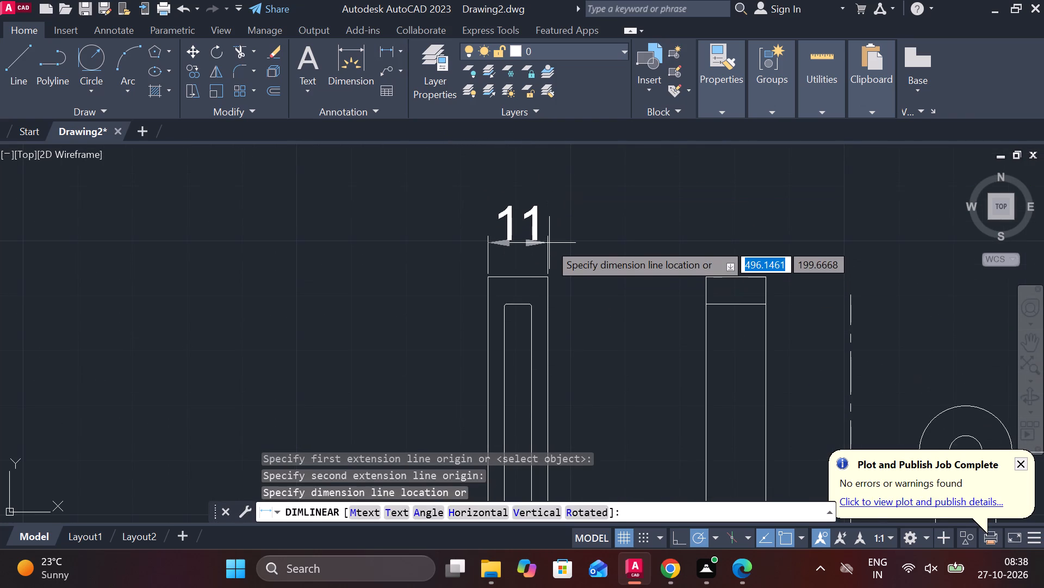
pyautogui.click(549, 243)
# Add a linear dimension for the inner slot's width, placed across the slot in the side view.
pyautogui.scroll(-1, 607, 286)
pyautogui.moveTo(600, 351); pyautogui.dragTo(564, 261, button='middle')
pyautogui.press('space')
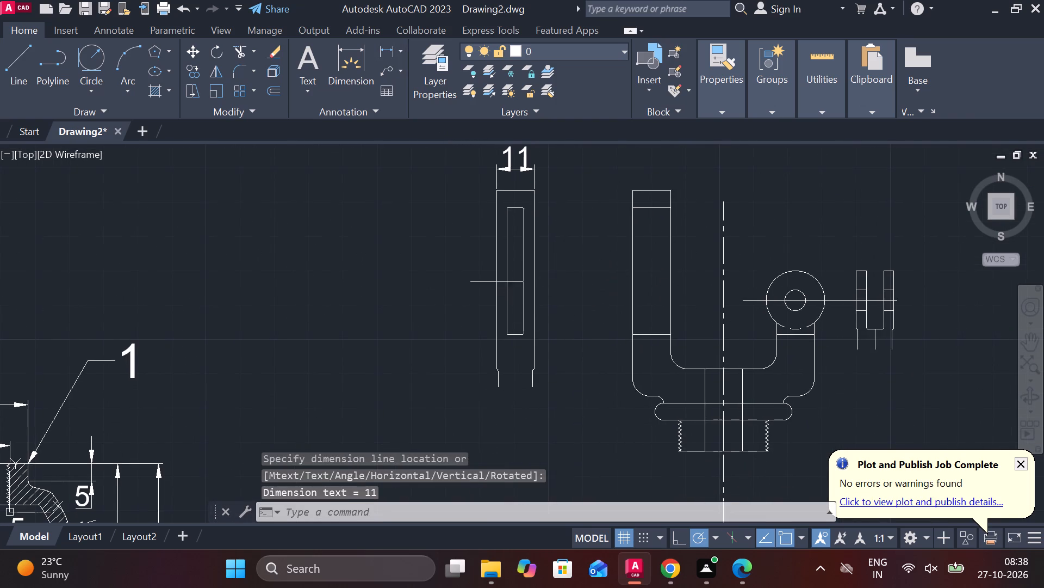
pyautogui.scroll(2, 500, 277)
pyautogui.click(513, 255)
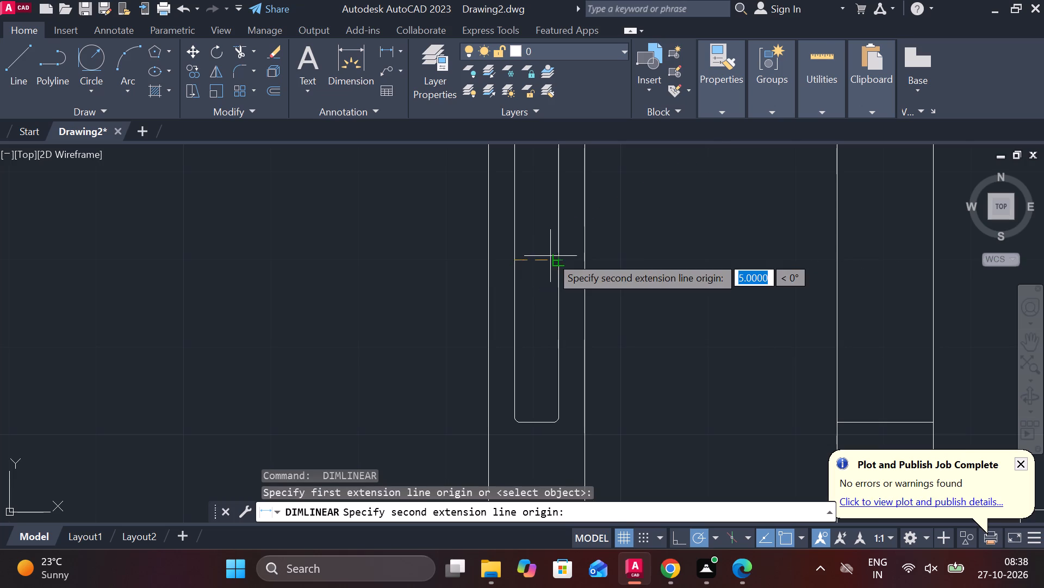
pyautogui.click(550, 256)
pyautogui.click(535, 251)
# Add a linear dimension for the width of the side view's narrowed lower end, placed below it.
pyautogui.scroll(-2, 594, 258)
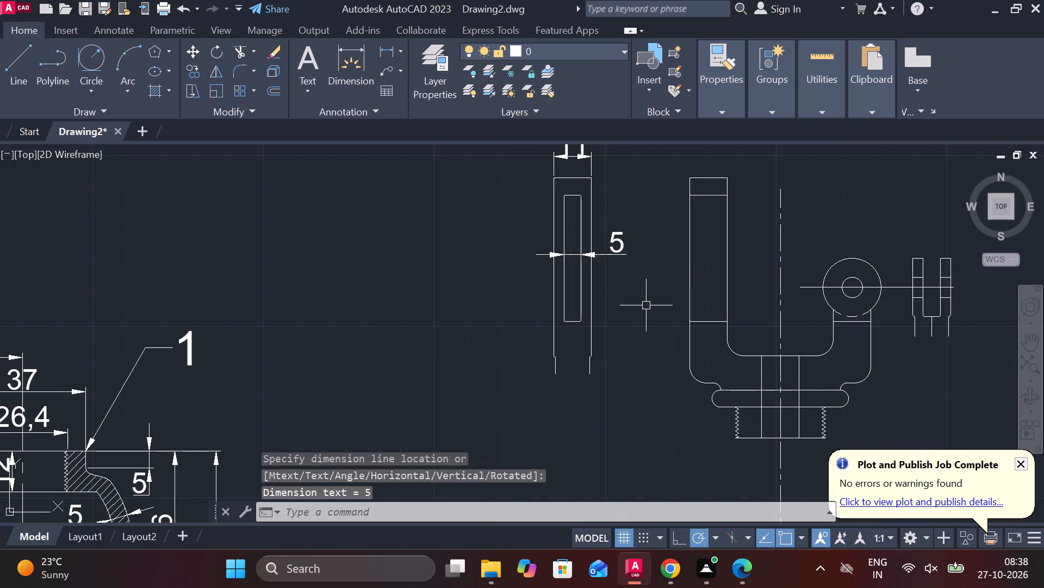
pyautogui.press('space')
pyautogui.click(559, 378)
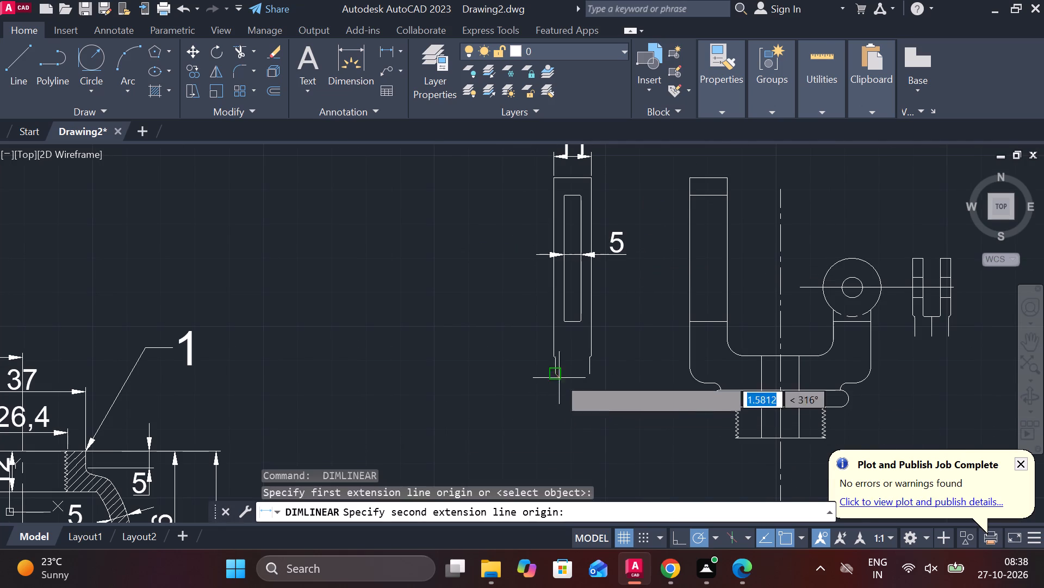
pyautogui.click(592, 375)
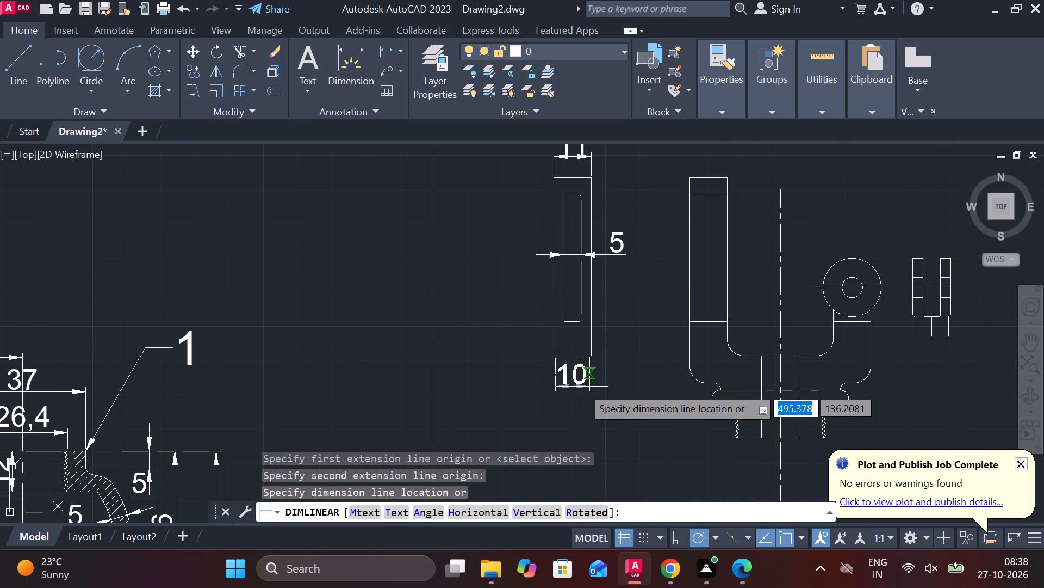
pyautogui.scroll(2, 586, 365)
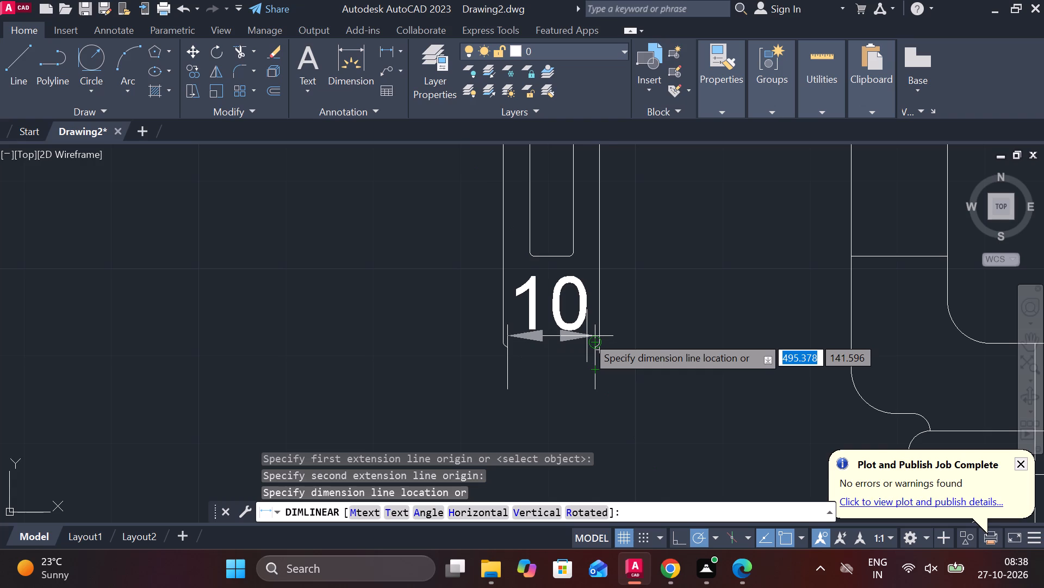
pyautogui.moveTo(595, 412); pyautogui.dragTo(592, 347, button='middle')
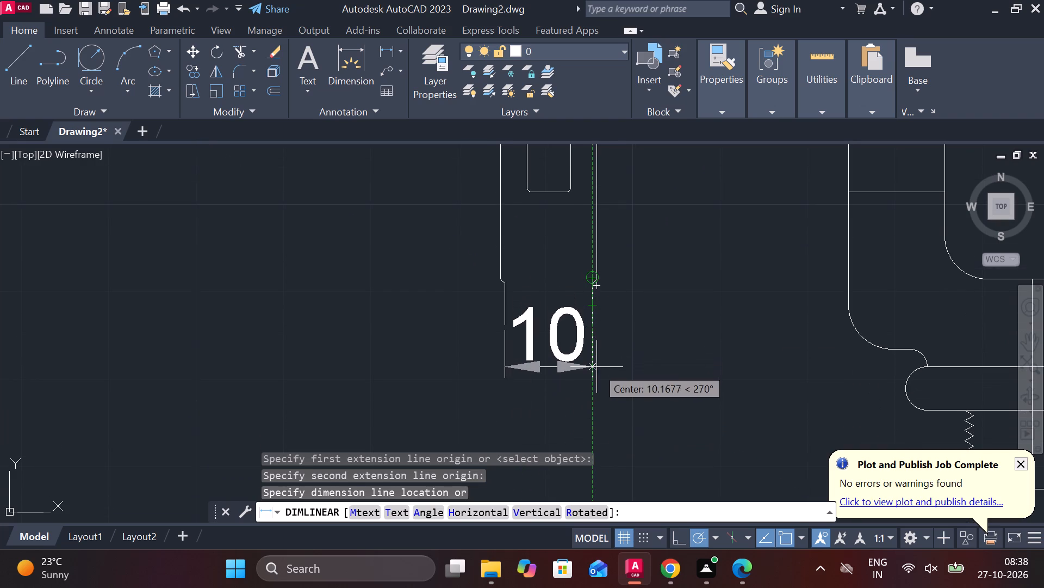
pyautogui.click(596, 367)
# Add a vertical linear dimension for the short top section of the tall arm in the front view, left of the arm.
pyautogui.scroll(-1, 656, 370)
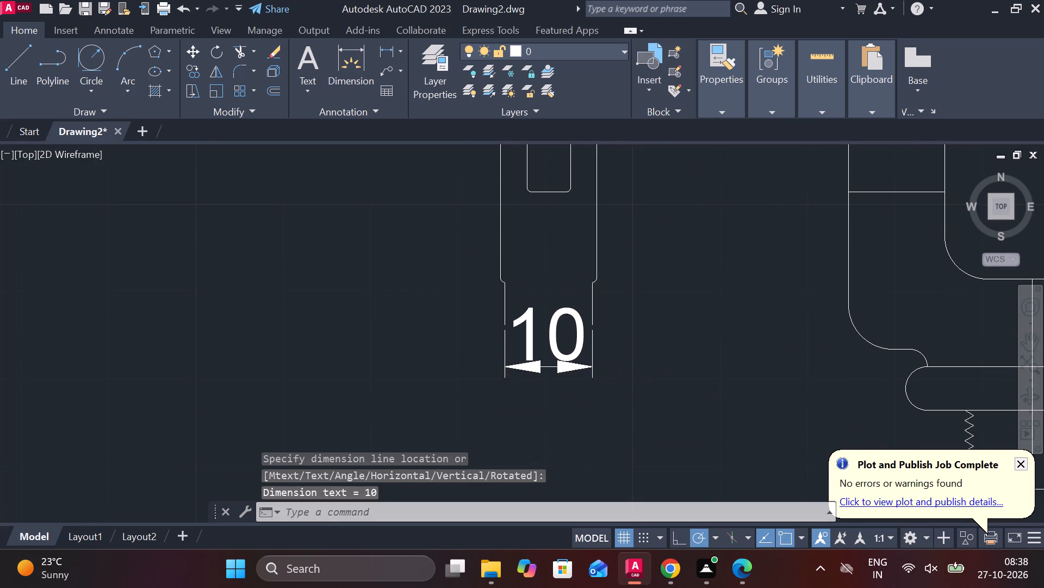
pyautogui.moveTo(657, 377); pyautogui.dragTo(574, 363, button='middle')
pyautogui.scroll(-2, 631, 377)
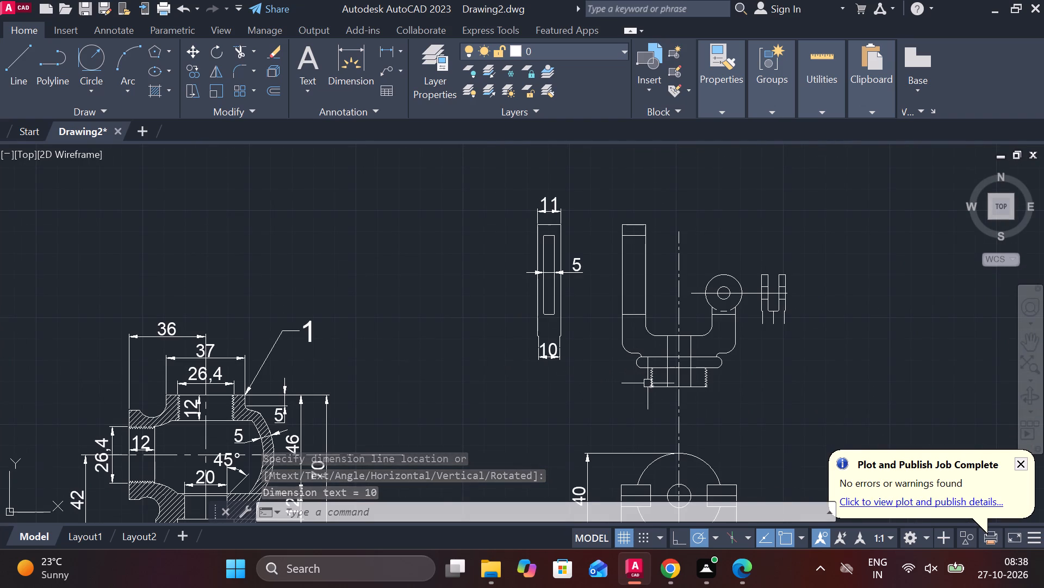
pyautogui.moveTo(736, 404); pyautogui.dragTo(668, 301, button='middle')
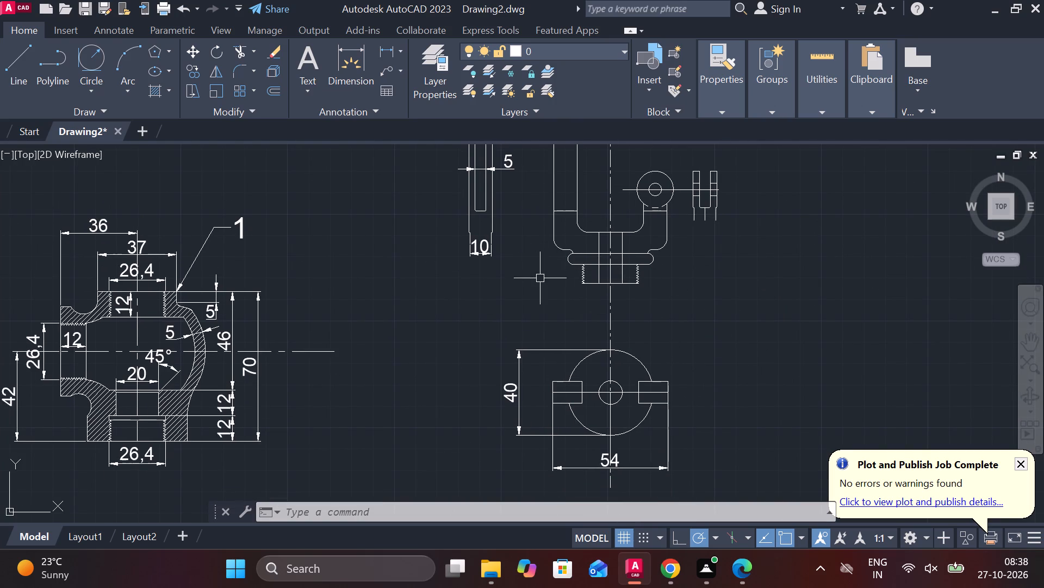
pyautogui.moveTo(576, 271); pyautogui.dragTo(581, 342, button='middle')
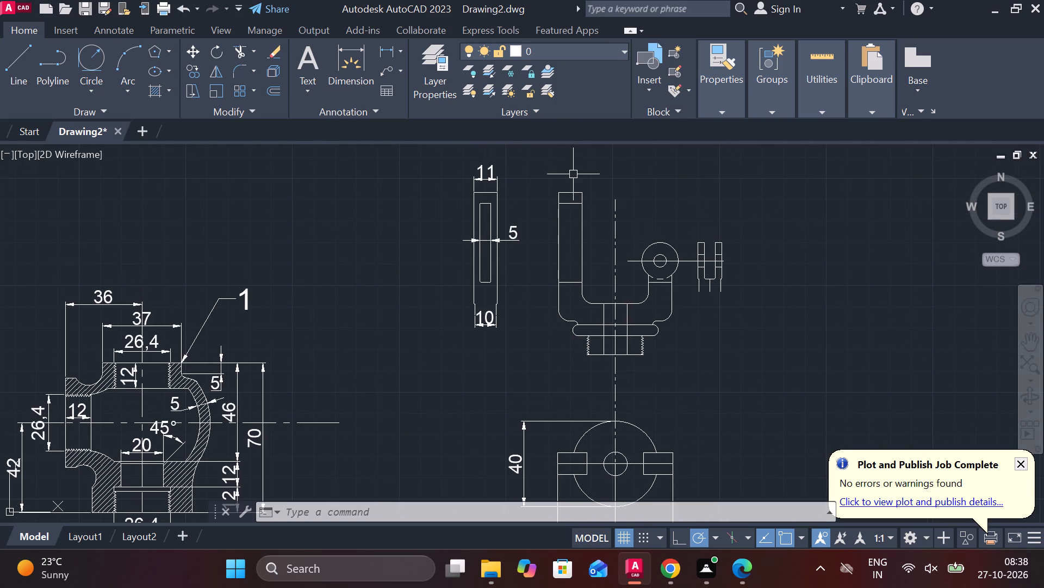
pyautogui.press('space')
pyautogui.click(561, 188)
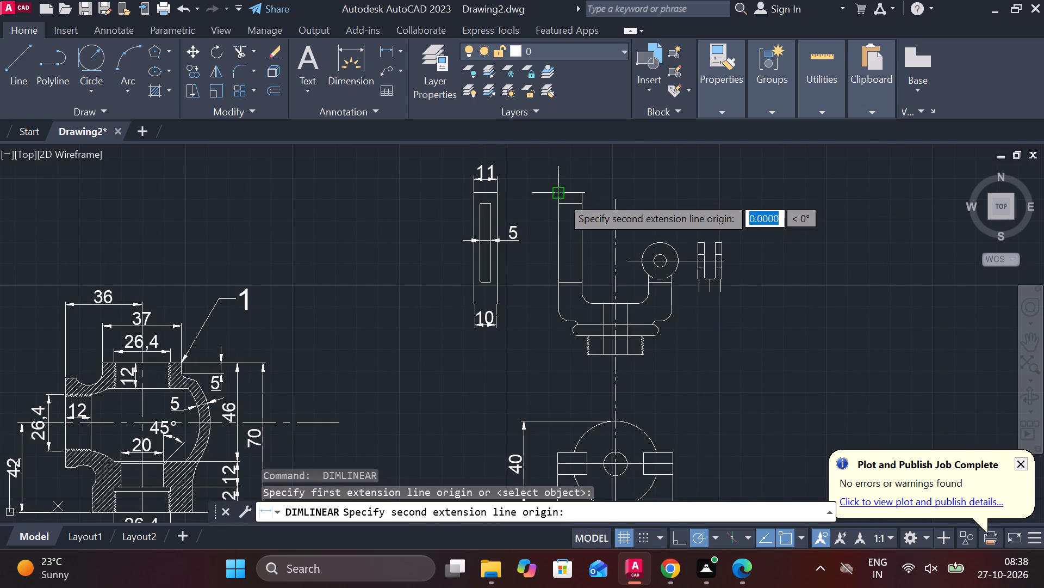
pyautogui.click(561, 202)
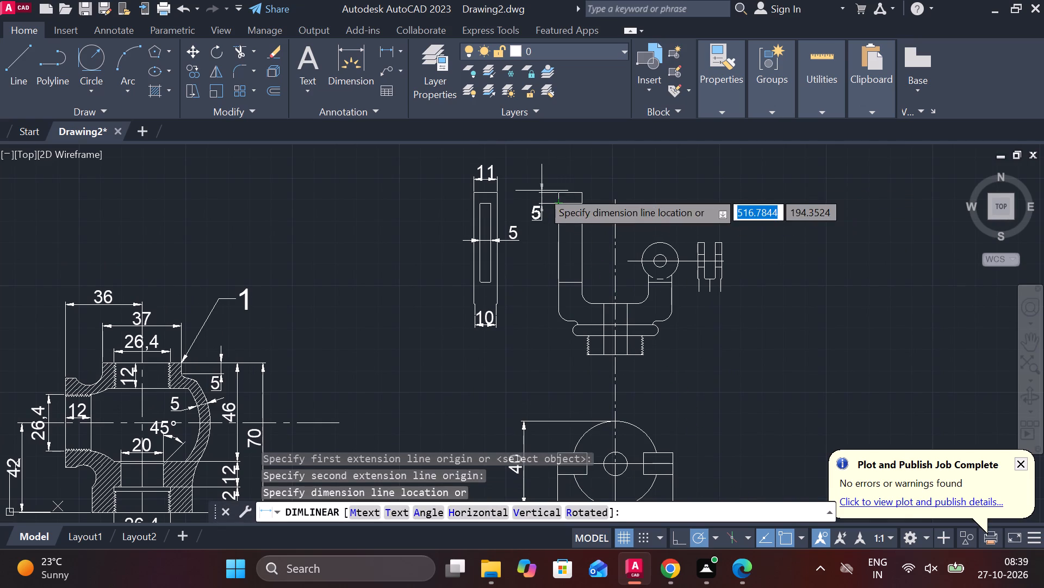
pyautogui.click(542, 191)
# Reposition the arm's top-section dimension, moving its text above the arm and its dimension line slightly left of the arm's outer edge.
pyautogui.click(544, 209)
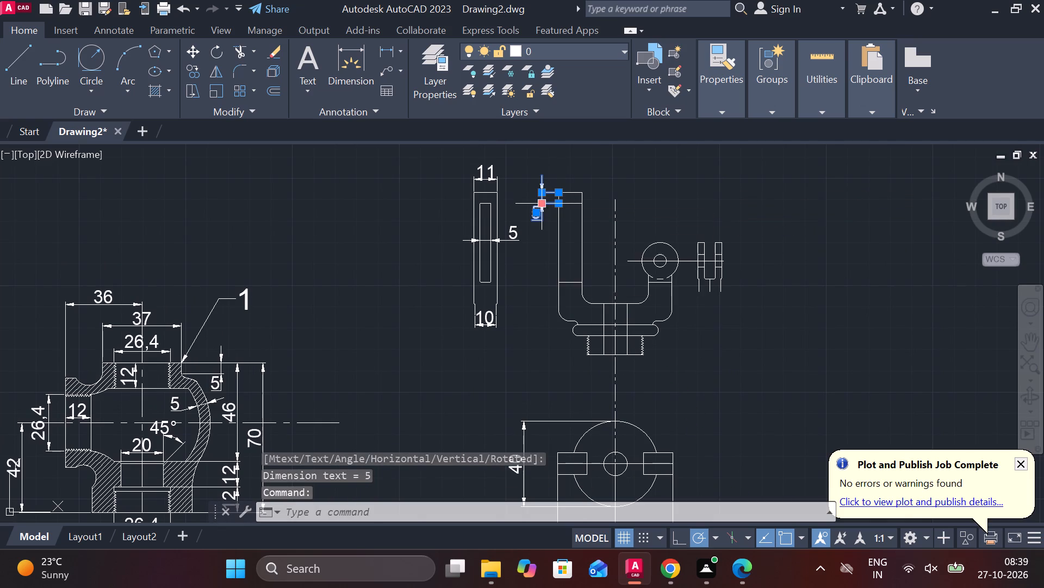
pyautogui.click(539, 211)
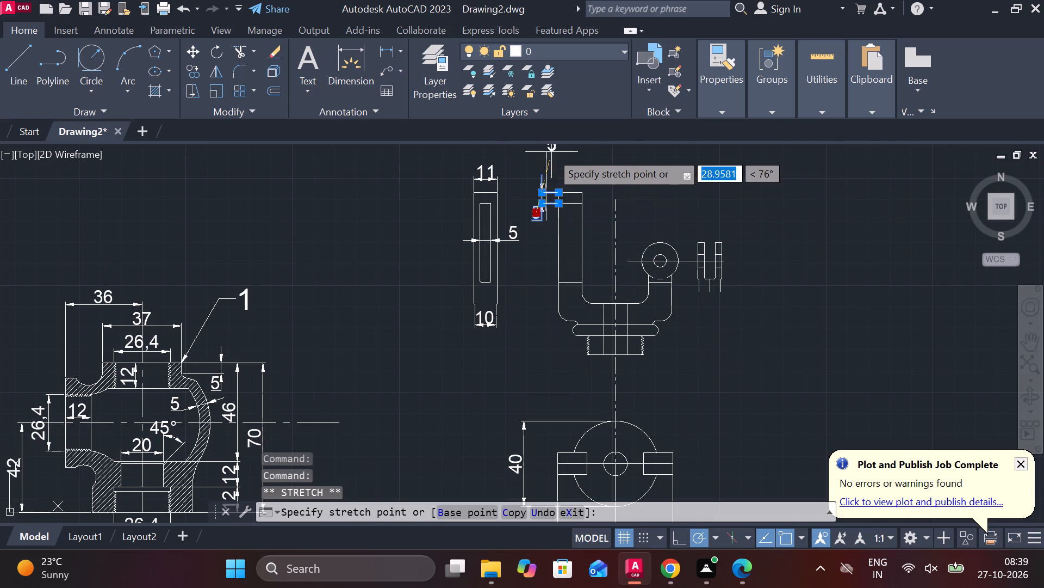
pyautogui.click(548, 150)
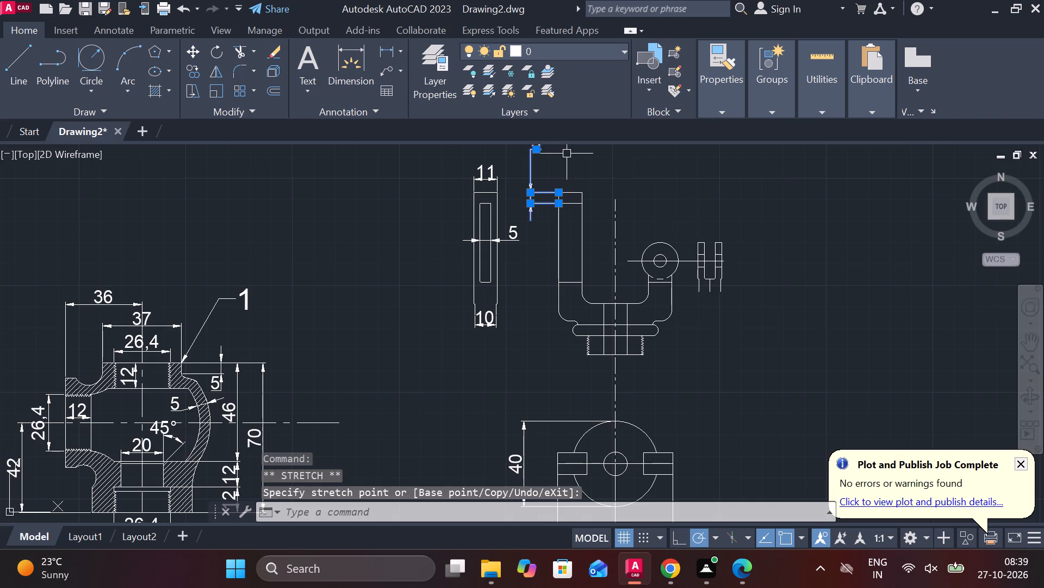
pyautogui.press('Escape')
pyautogui.scroll(2, 527, 190)
pyautogui.click(535, 210)
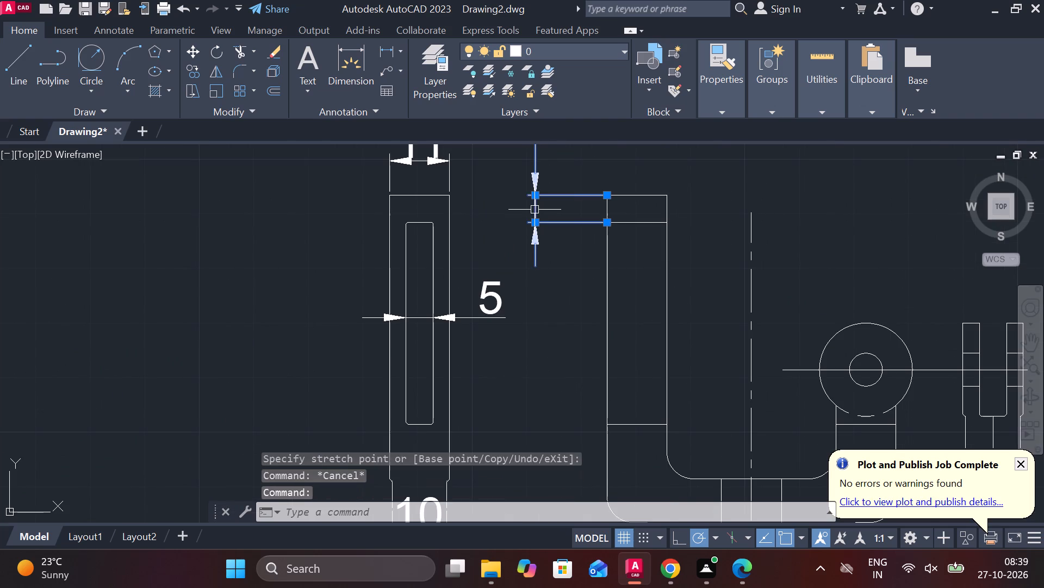
pyautogui.click(536, 198)
pyautogui.click(558, 198)
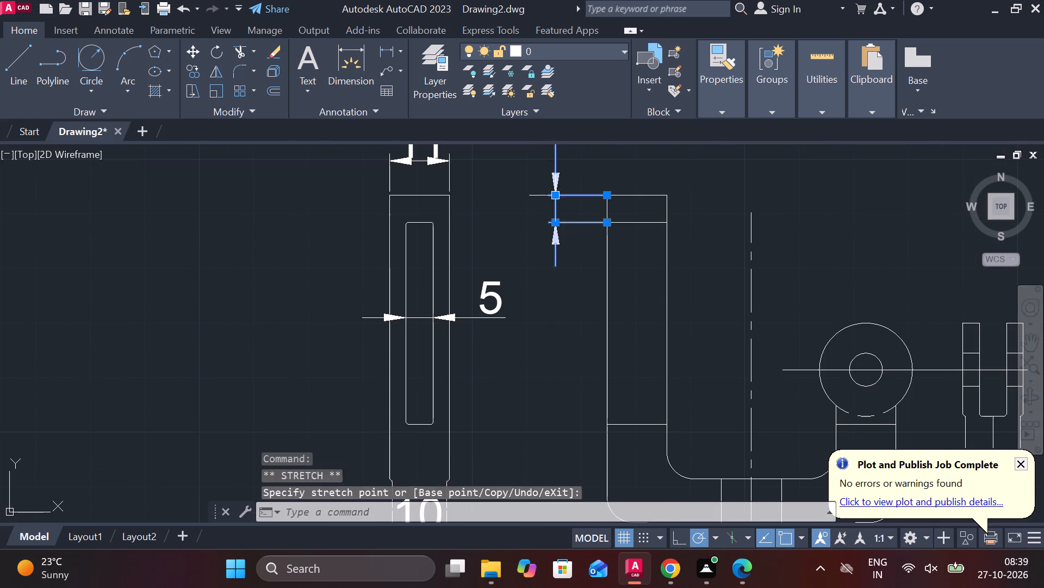
pyautogui.press('Escape')
# Add a vertical linear dimension for the tall arm's straight middle section, aligned with the top-section dimension line.
pyautogui.click(390, 54)
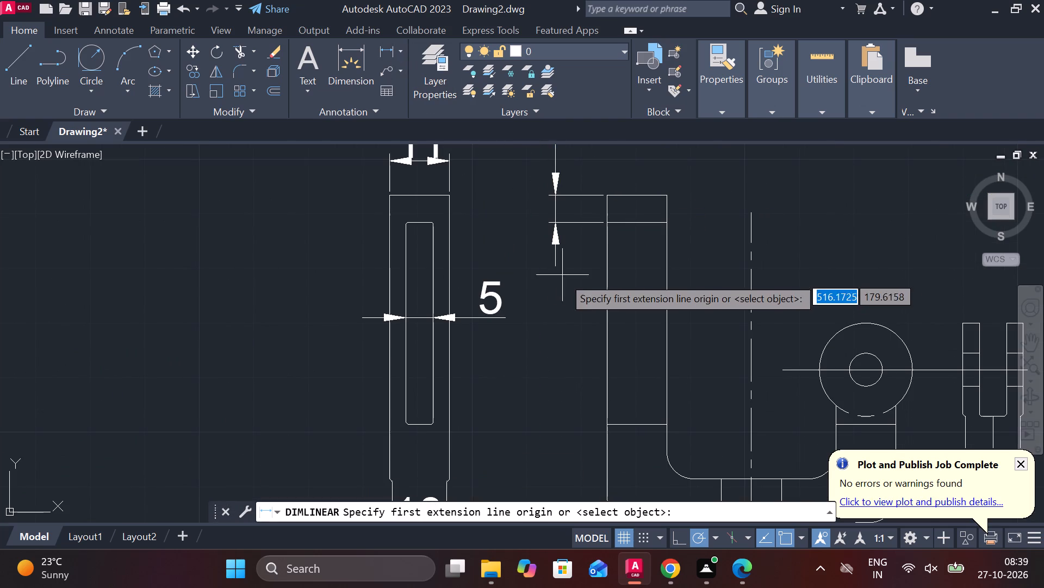
pyautogui.click(588, 222)
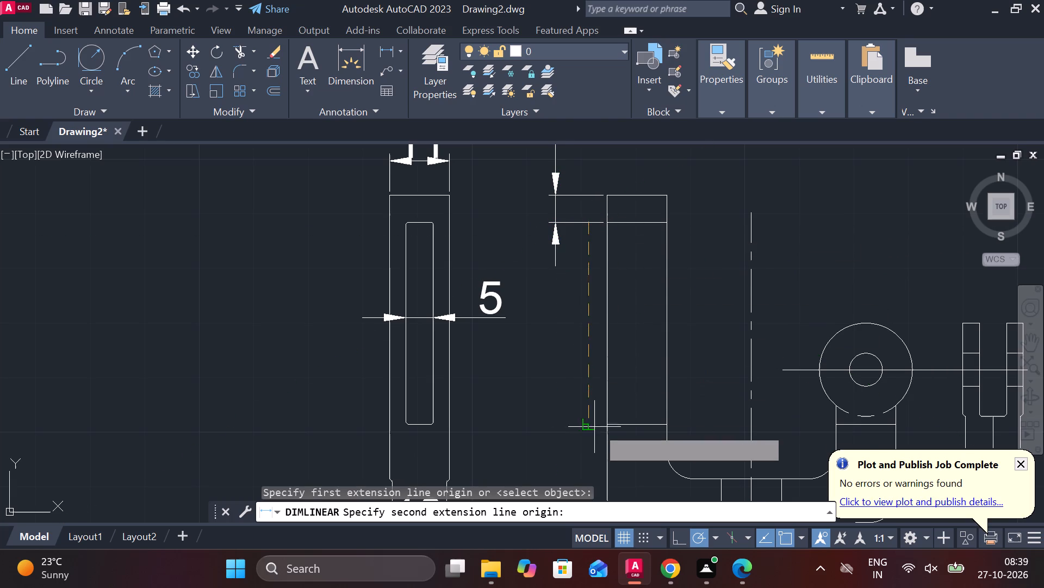
pyautogui.click(602, 424)
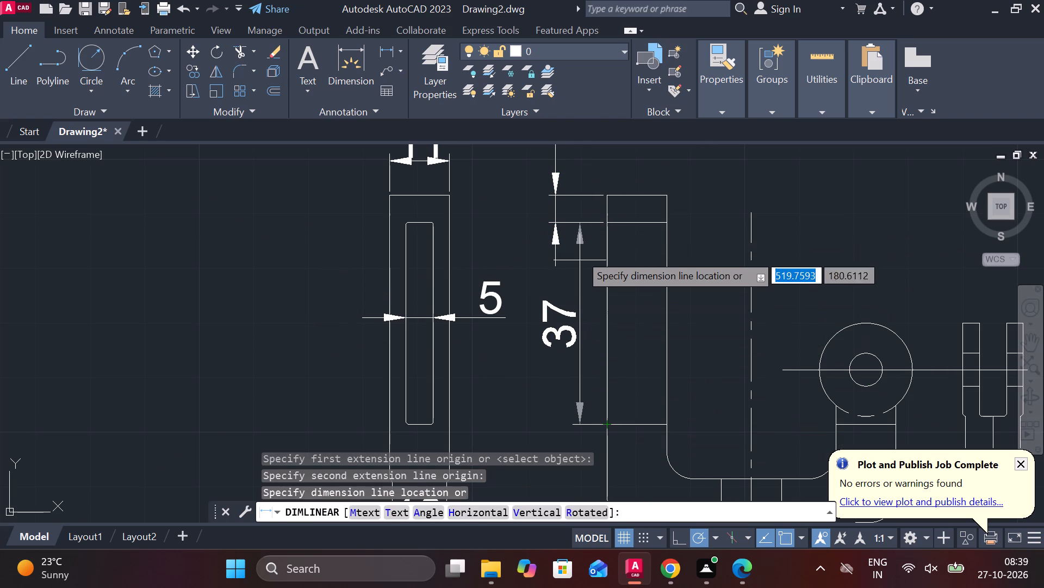
pyautogui.click(556, 224)
# Add a vertical linear dimension from the arm's lower horizontal line to the flange's top edge, in line with the dimension above.
pyautogui.moveTo(580, 356); pyautogui.dragTo(569, 187, button='middle')
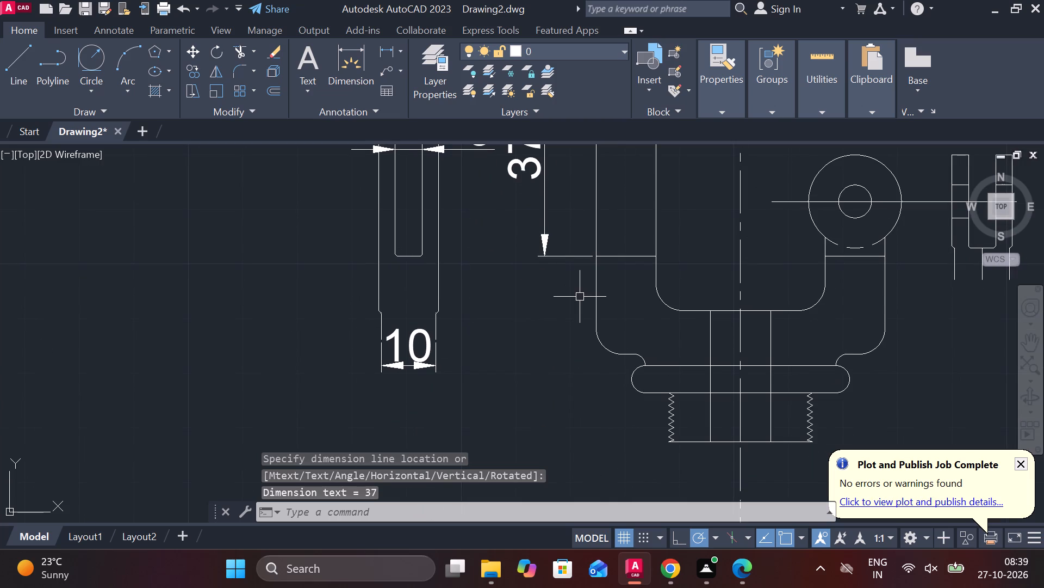
pyautogui.press('space')
pyautogui.click(562, 255)
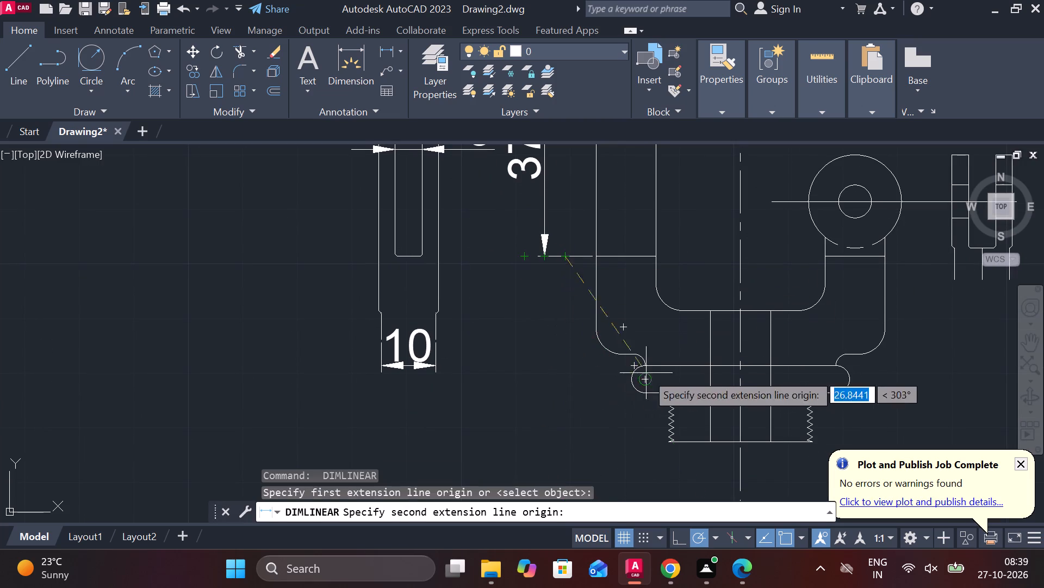
pyautogui.click(681, 368)
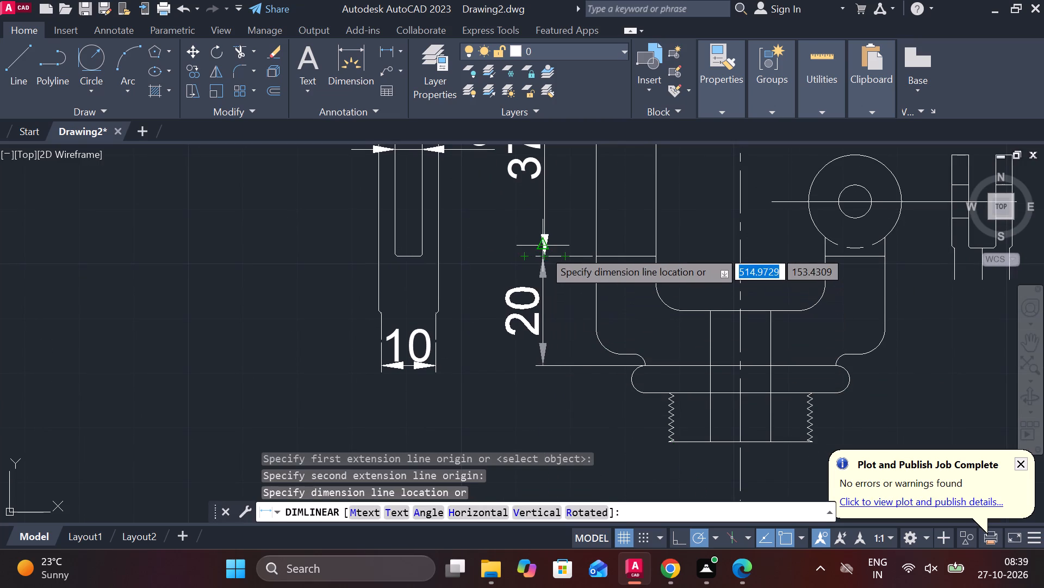
pyautogui.click(545, 258)
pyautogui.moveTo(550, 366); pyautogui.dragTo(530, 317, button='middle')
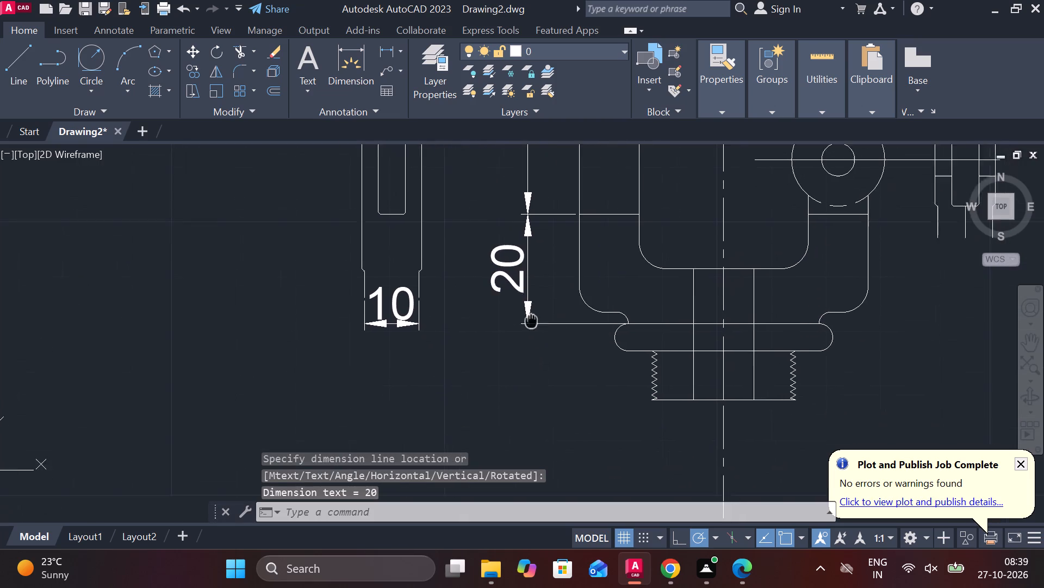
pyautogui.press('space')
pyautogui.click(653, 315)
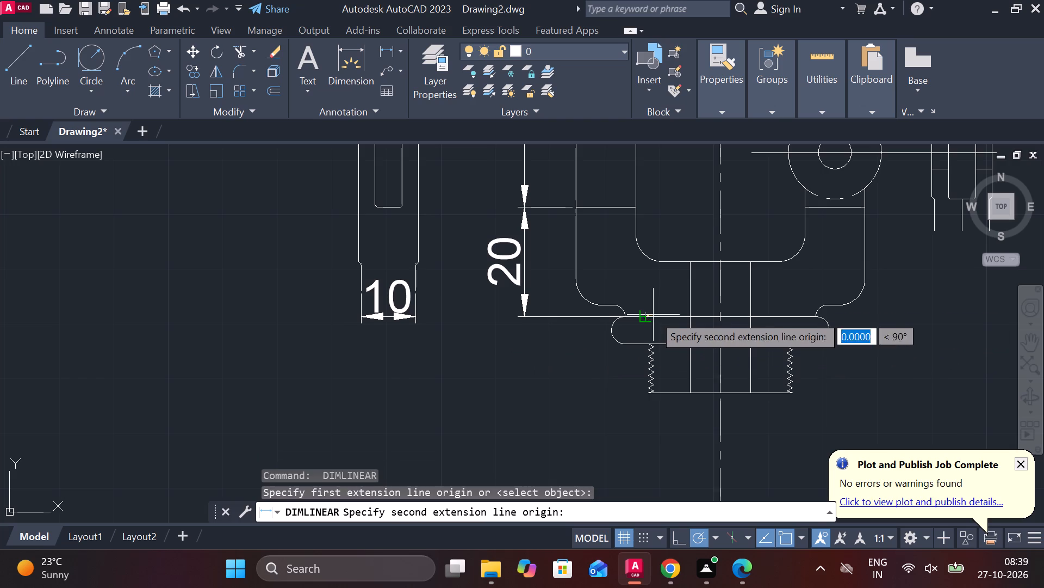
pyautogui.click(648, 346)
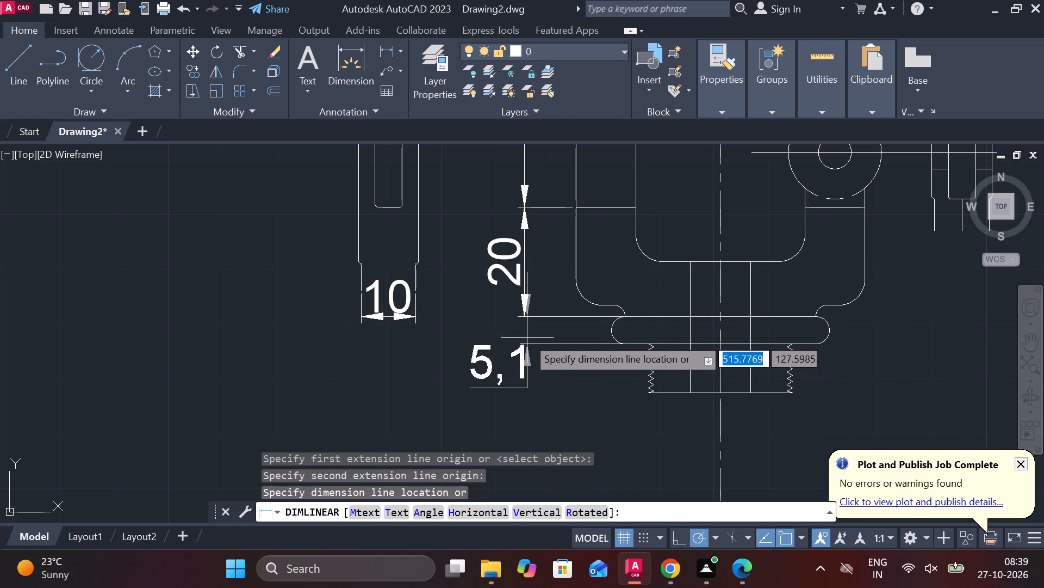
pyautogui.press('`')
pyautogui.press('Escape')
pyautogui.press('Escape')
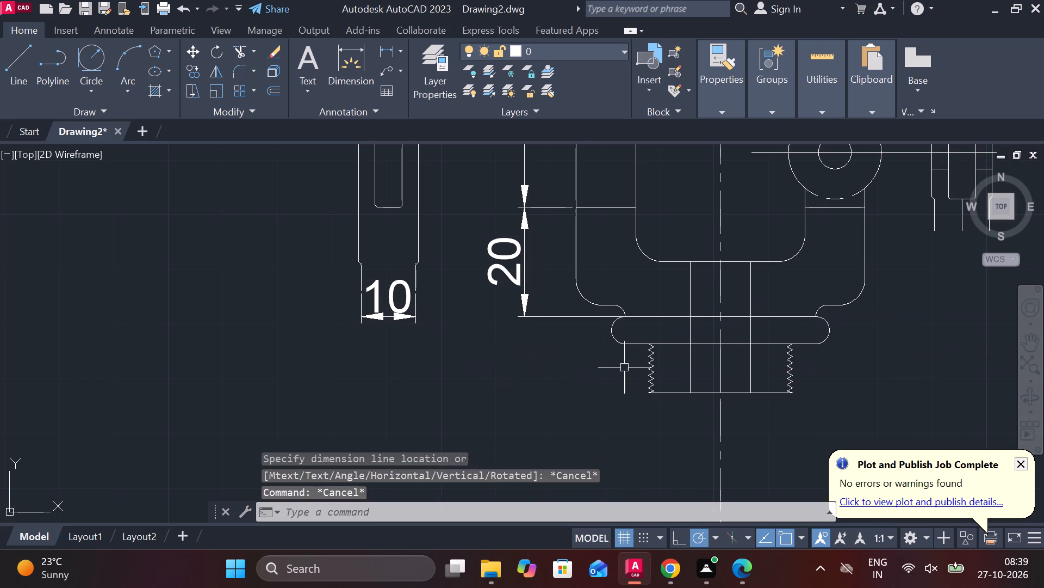
# Add a vertical linear dimension for the rounded flange's thickness, aligned with the chain of dimensions left of the front view.
pyautogui.scroll(2, 639, 330)
pyautogui.press('space')
pyautogui.click(640, 296)
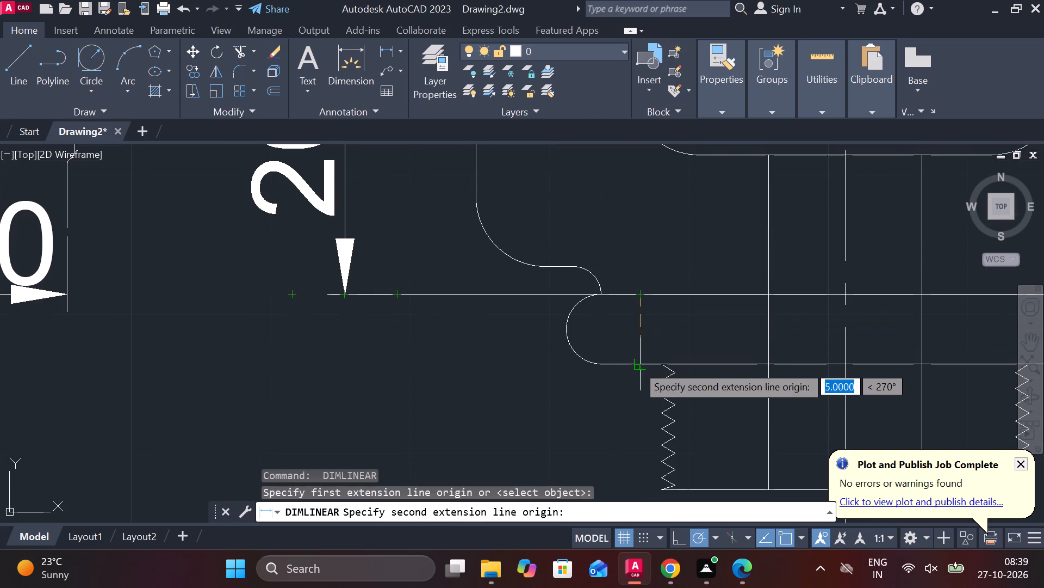
pyautogui.click(637, 365)
pyautogui.click(346, 294)
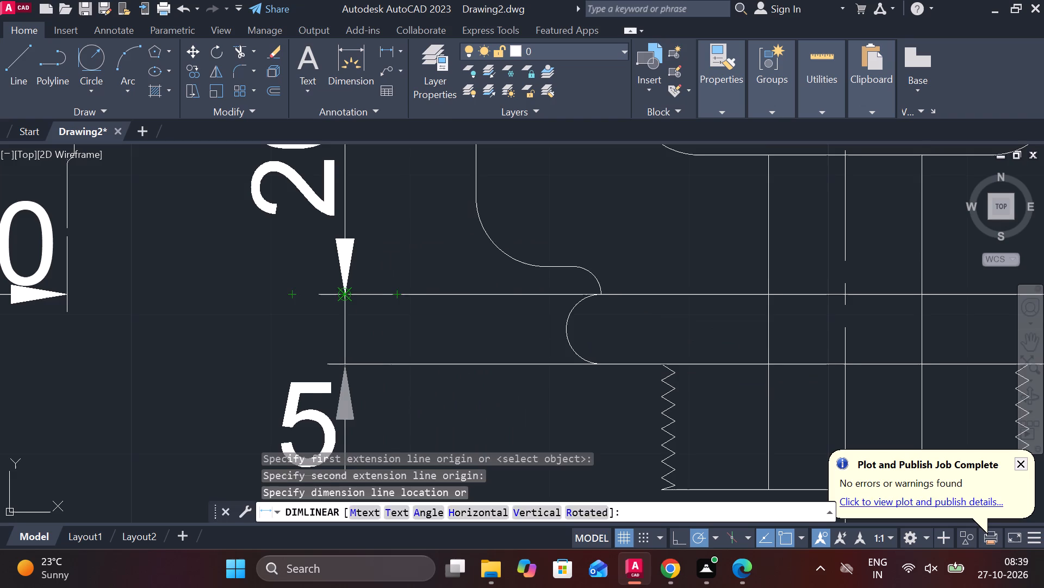
# Add a vertical linear dimension for the threaded end's height below the flange, placed just left of the thread.
pyautogui.scroll(-2, 451, 311)
pyautogui.press('space')
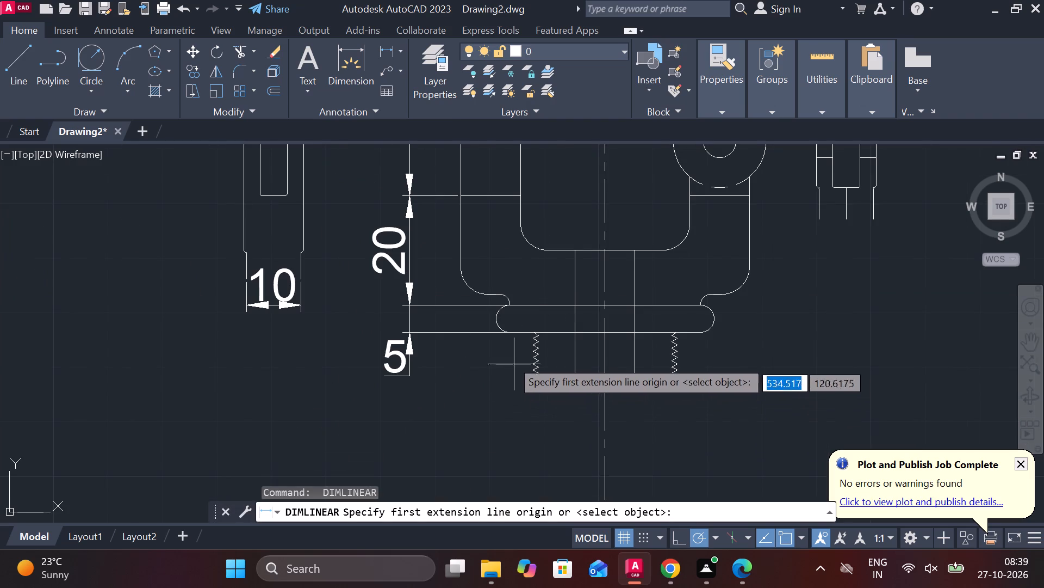
pyautogui.click(563, 332)
pyautogui.click(579, 385)
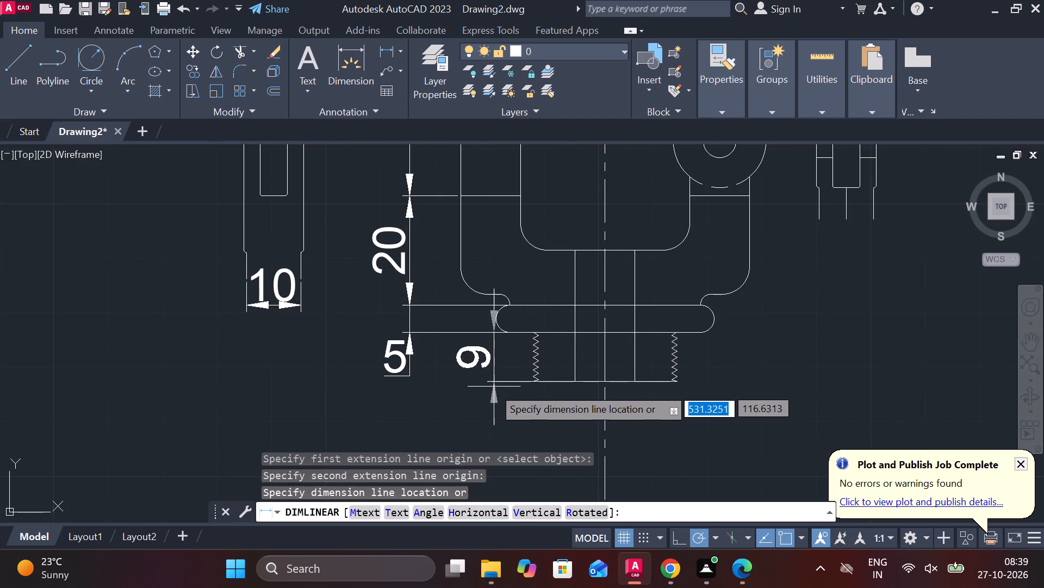
pyautogui.click(473, 389)
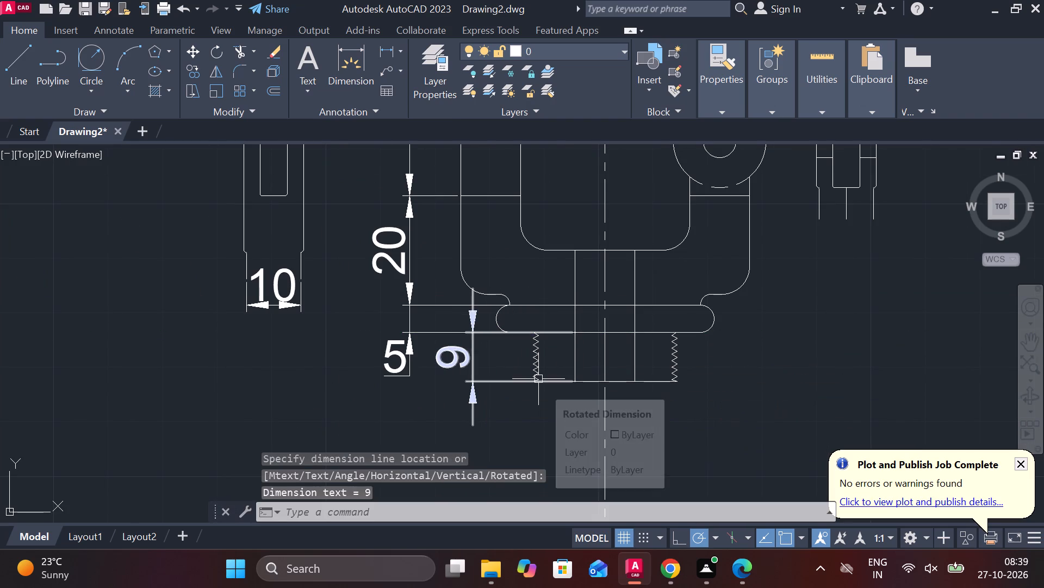
# Add a vertical linear dimension for the front view's overall height, from the tall arm's top to the threaded end's bottom, outside the dimension chain.
pyautogui.scroll(-2, 546, 357)
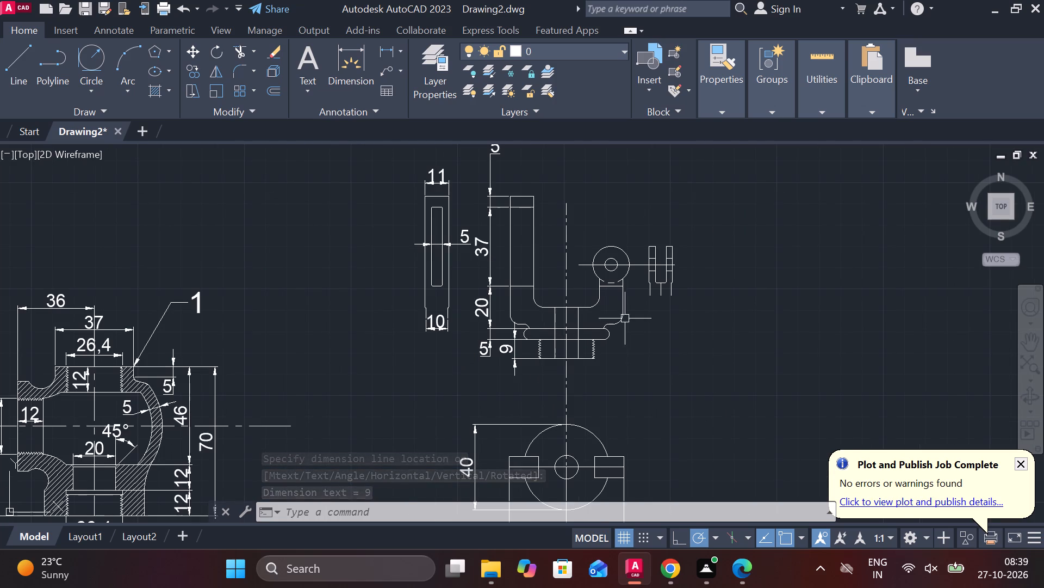
pyautogui.scroll(1, 498, 210)
pyautogui.press('space')
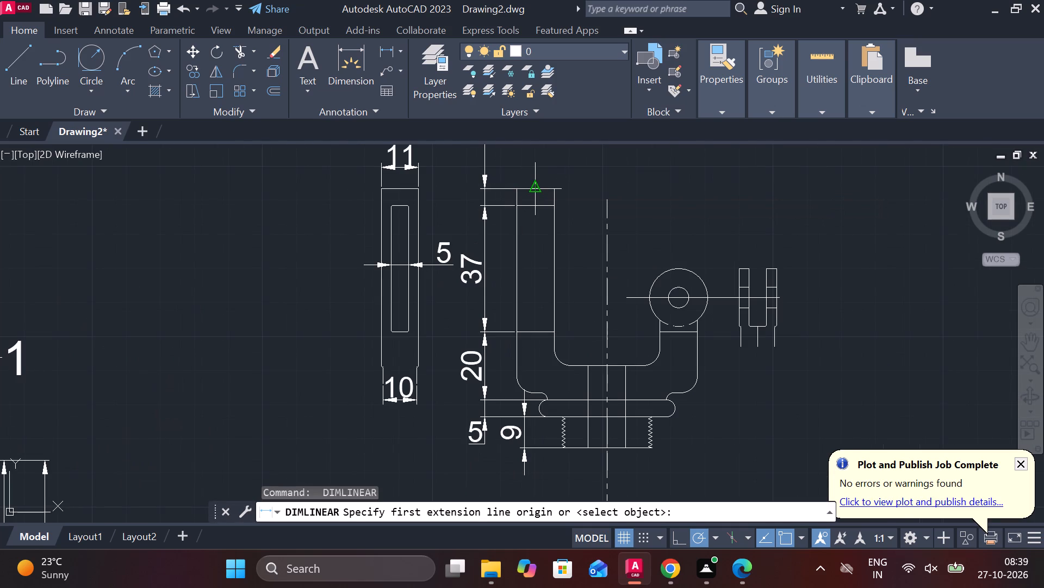
pyautogui.click(531, 186)
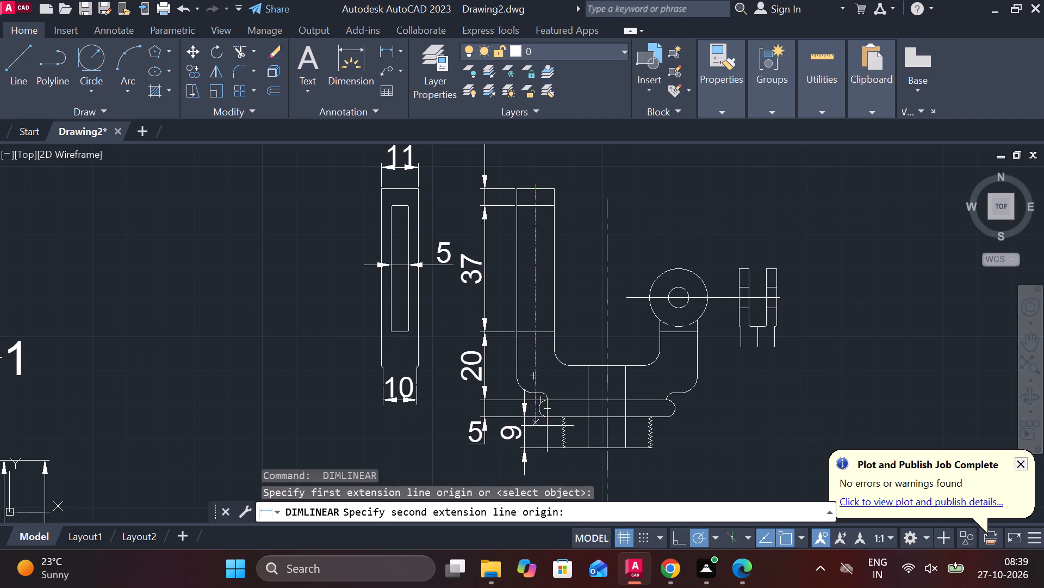
pyautogui.click(546, 451)
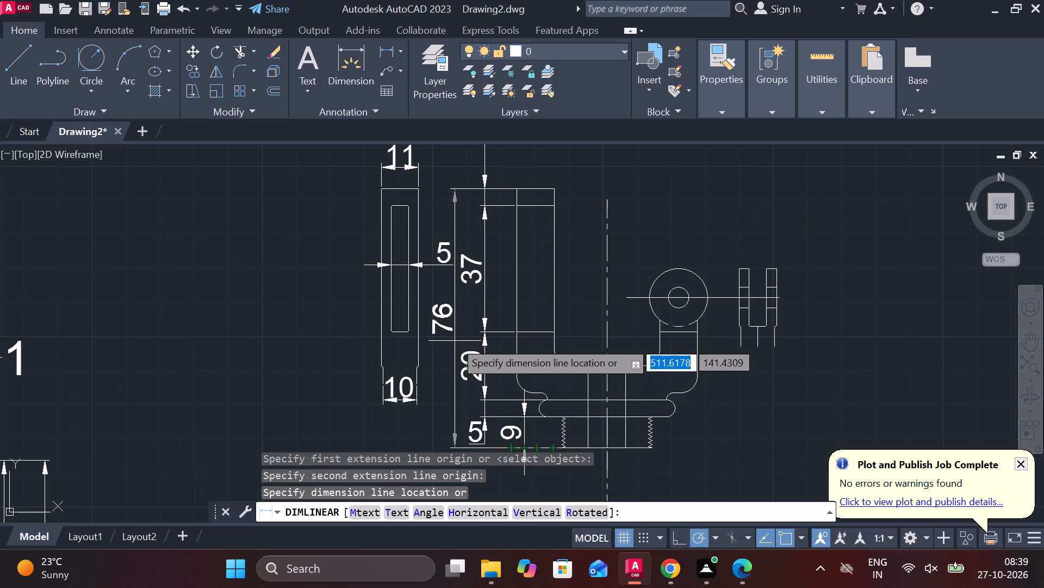
pyautogui.click(455, 341)
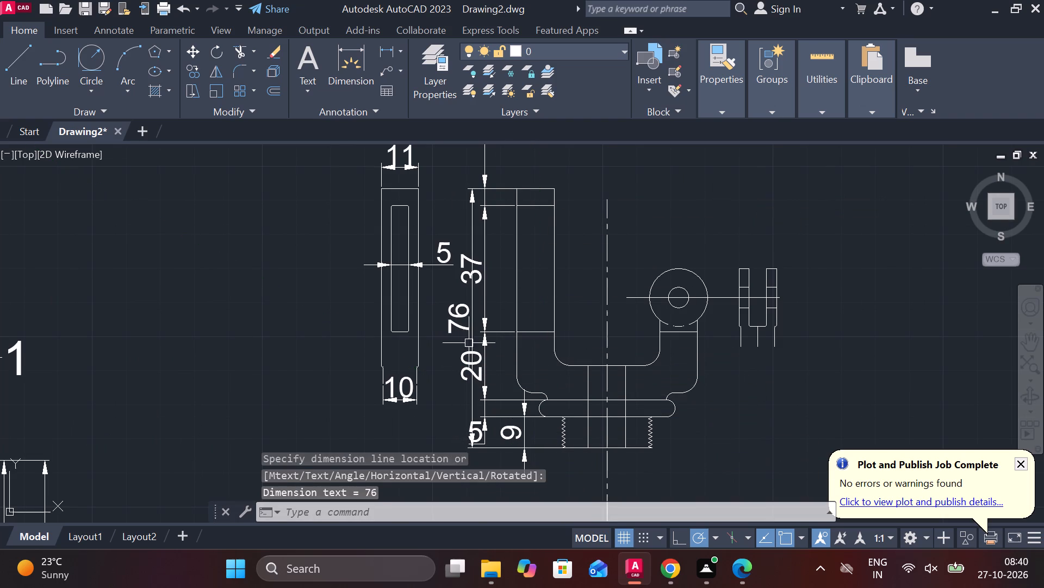
pyautogui.press('Escape')
# Move the slotted side view of the tall arm, with its dimensions, horizontally away from the front view.
pyautogui.scroll(1, 448, 319)
pyautogui.scroll(-2, 431, 308)
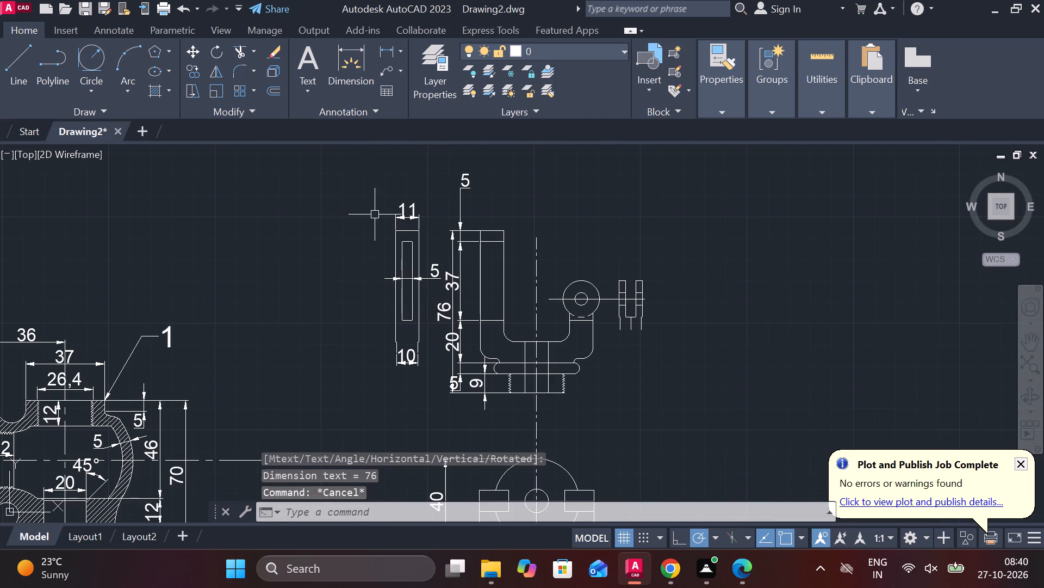
pyautogui.moveTo(364, 186); pyautogui.dragTo(381, 186)
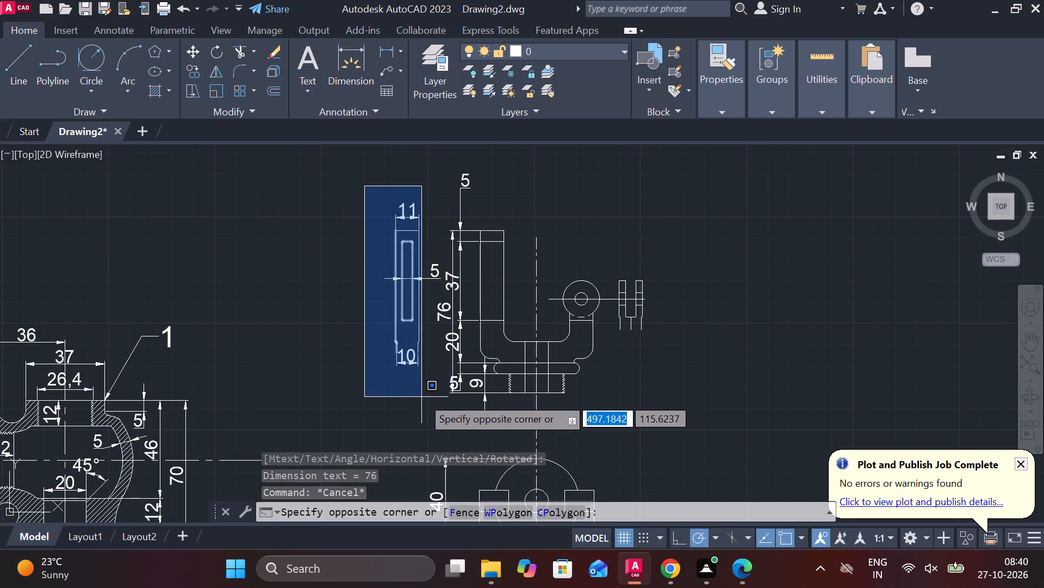
pyautogui.click(438, 396)
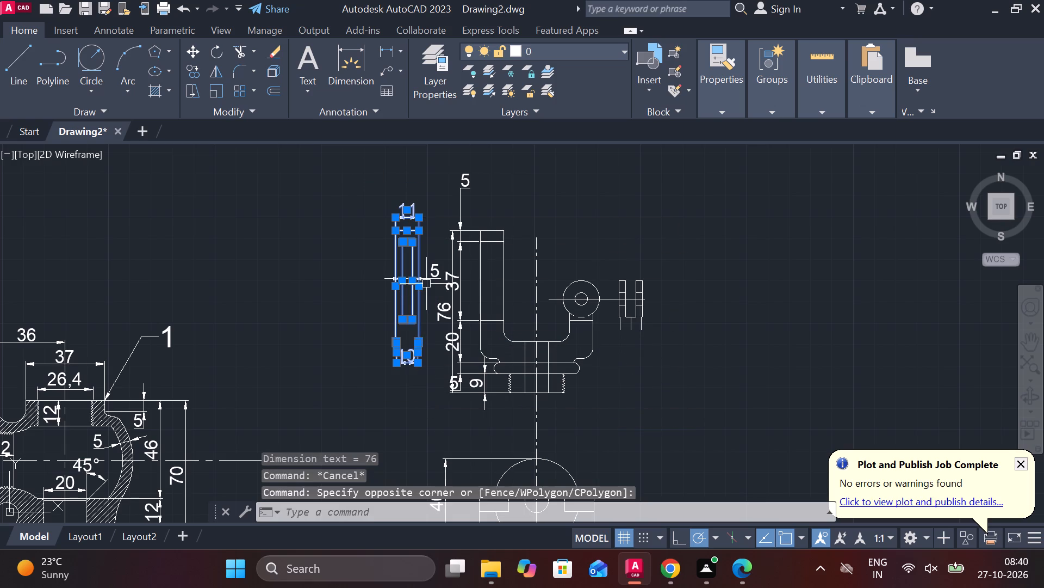
pyautogui.click(432, 276)
pyautogui.scroll(2, 432, 271)
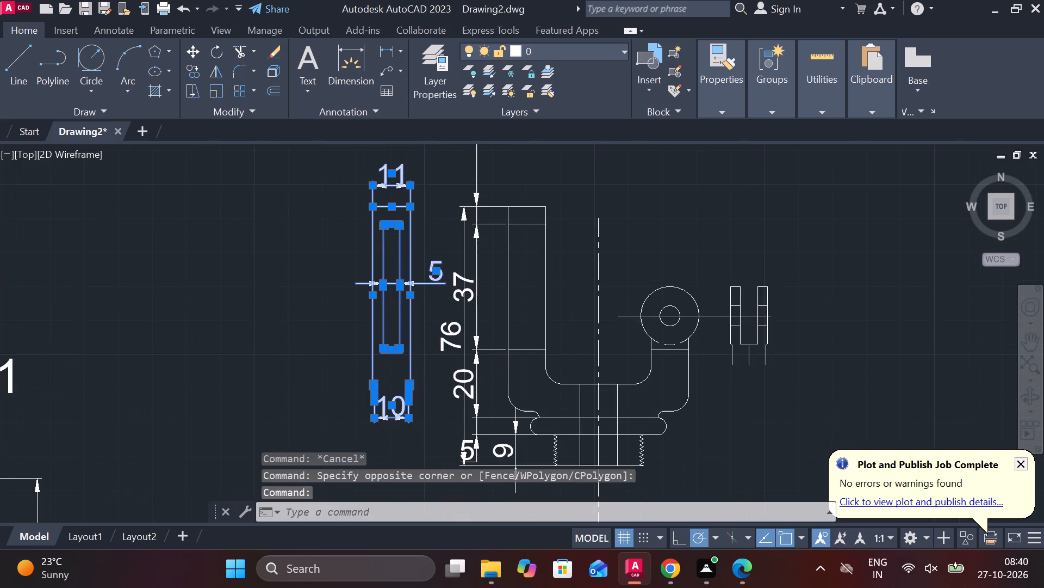
pyautogui.press('m')
pyautogui.press('Return')
pyautogui.click(406, 290)
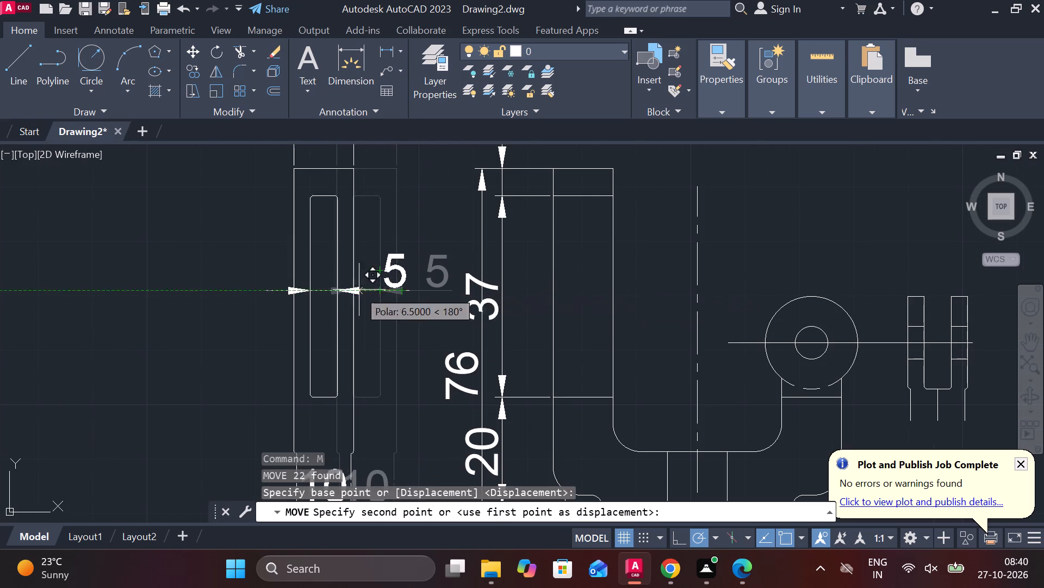
pyautogui.click(346, 290)
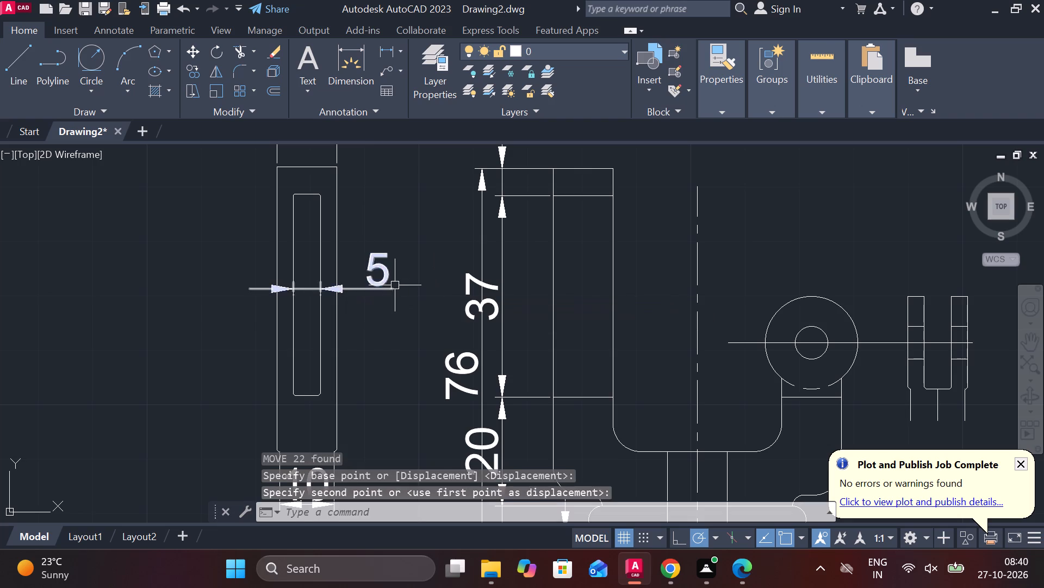
pyautogui.press('Escape')
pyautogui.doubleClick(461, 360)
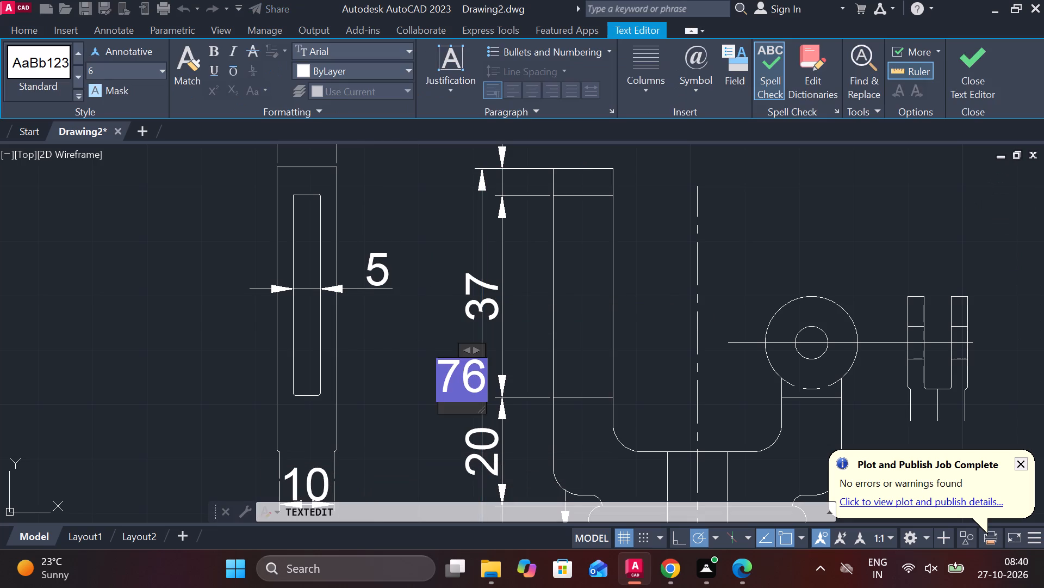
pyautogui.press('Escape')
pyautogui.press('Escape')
# Shift the front view's overall height dimension outward so its text clears the inner dimension chain.
pyautogui.click(463, 363)
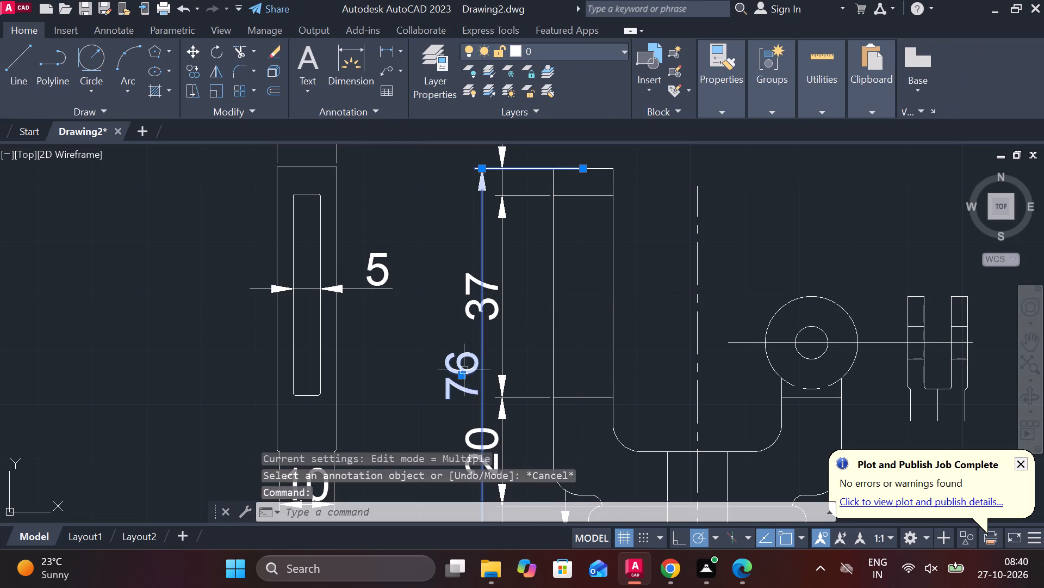
pyautogui.click(465, 373)
pyautogui.click(426, 373)
pyautogui.press('Escape')
pyautogui.scroll(-2, 571, 382)
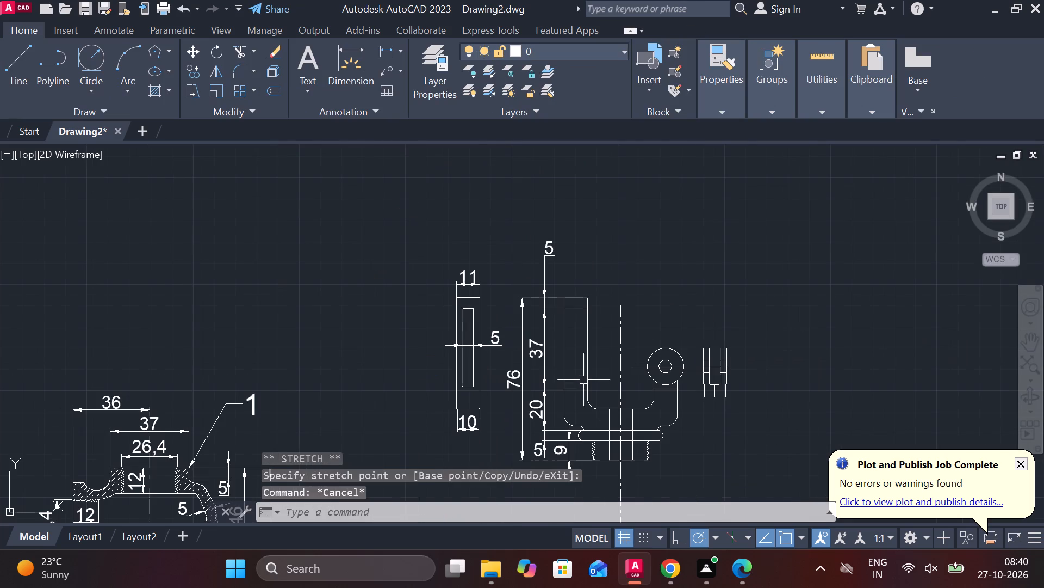
# Draw a six-sided polygon at the centre of the circular view below the front view, circumscribed about a circle of radius 10.
pyautogui.moveTo(795, 361); pyautogui.dragTo(759, 313, button='middle')
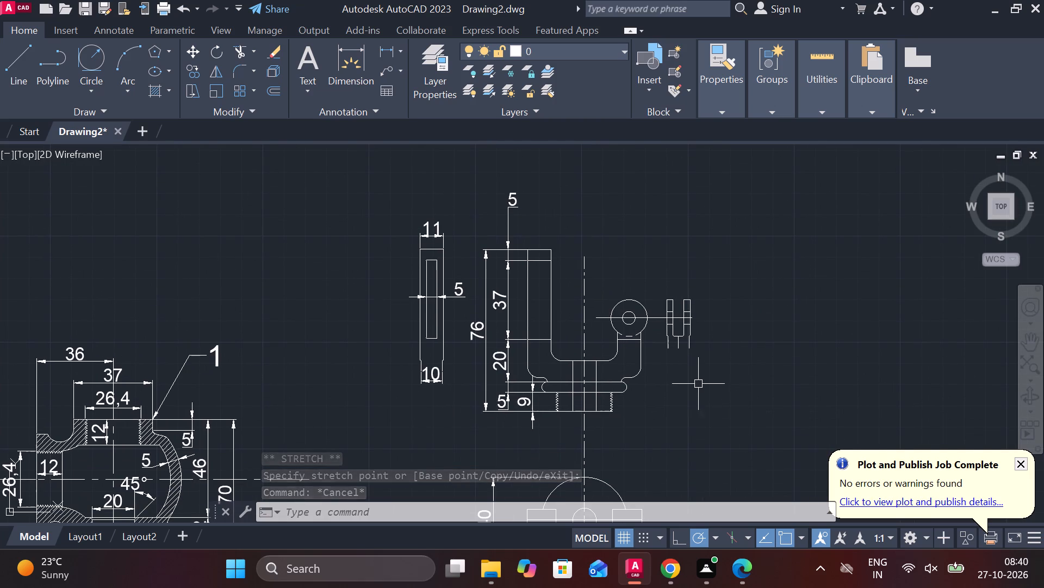
pyautogui.moveTo(667, 405); pyautogui.dragTo(599, 272, button='middle')
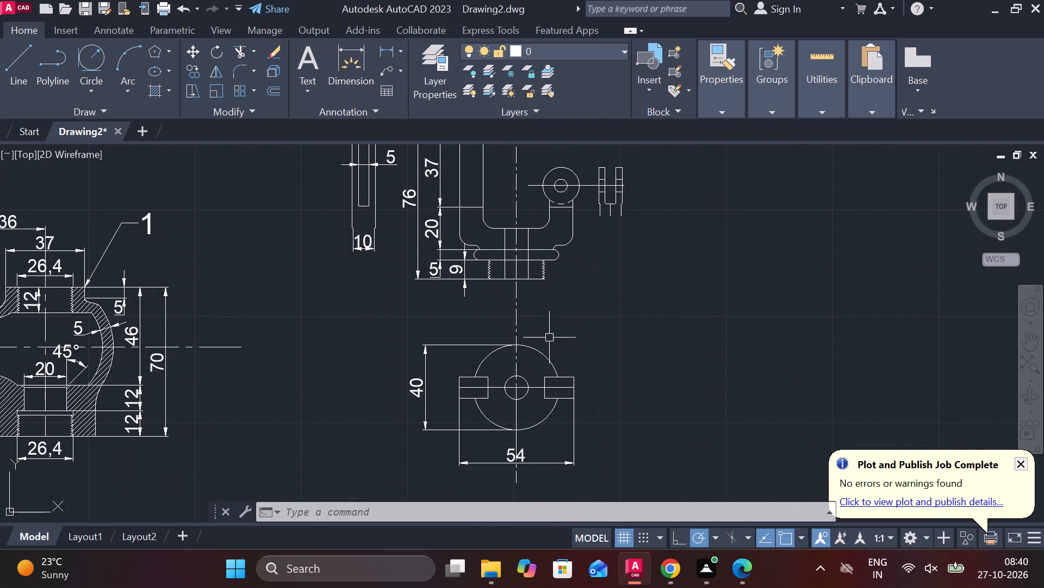
pyautogui.scroll(2, 557, 350)
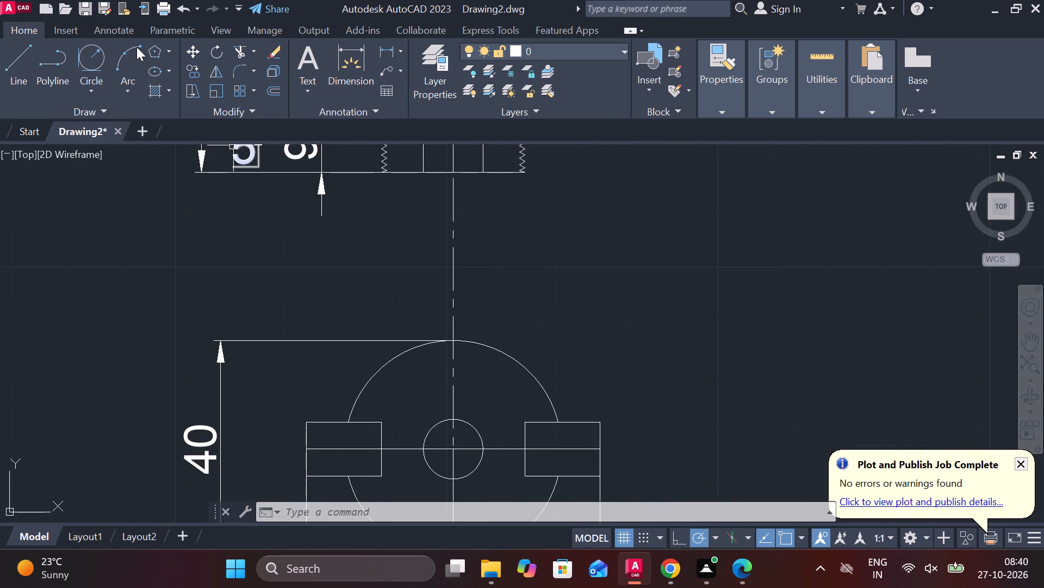
pyautogui.click(150, 52)
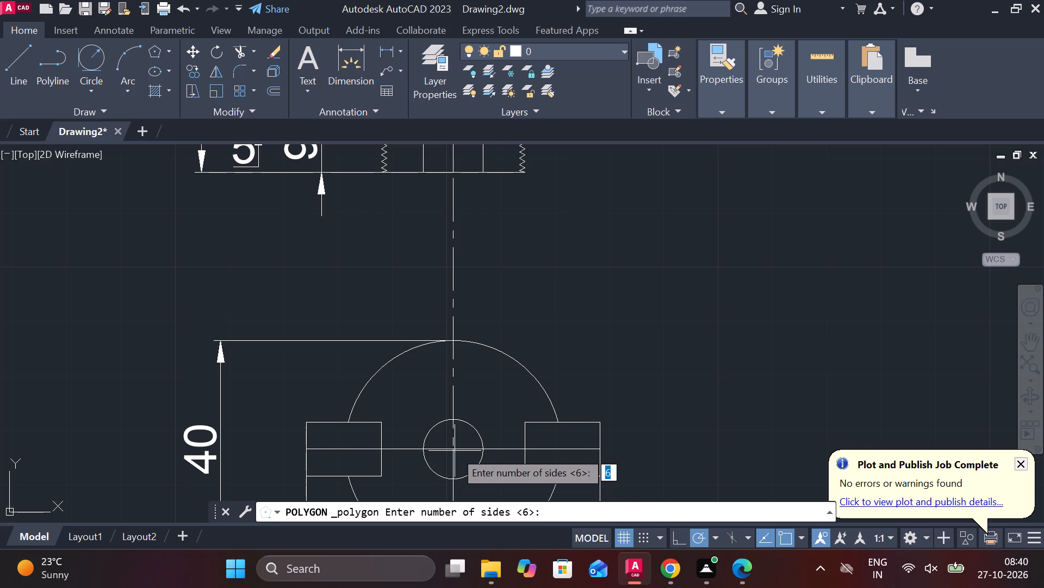
pyautogui.press('space')
pyautogui.click(455, 449)
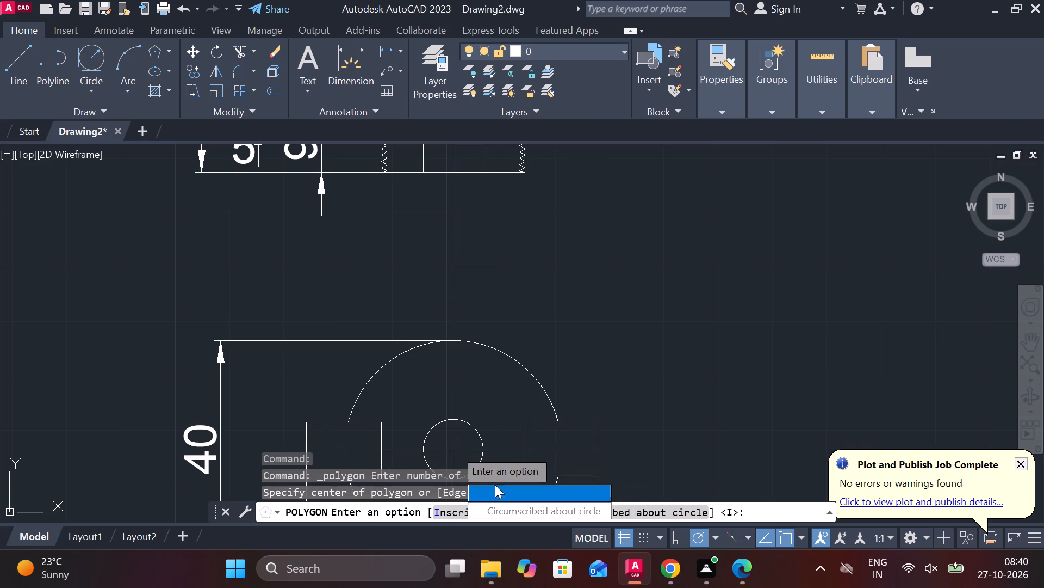
pyautogui.moveTo(508, 506); pyautogui.dragTo(455, 449)
pyautogui.moveTo(434, 387); pyautogui.dragTo(471, 289, button='middle')
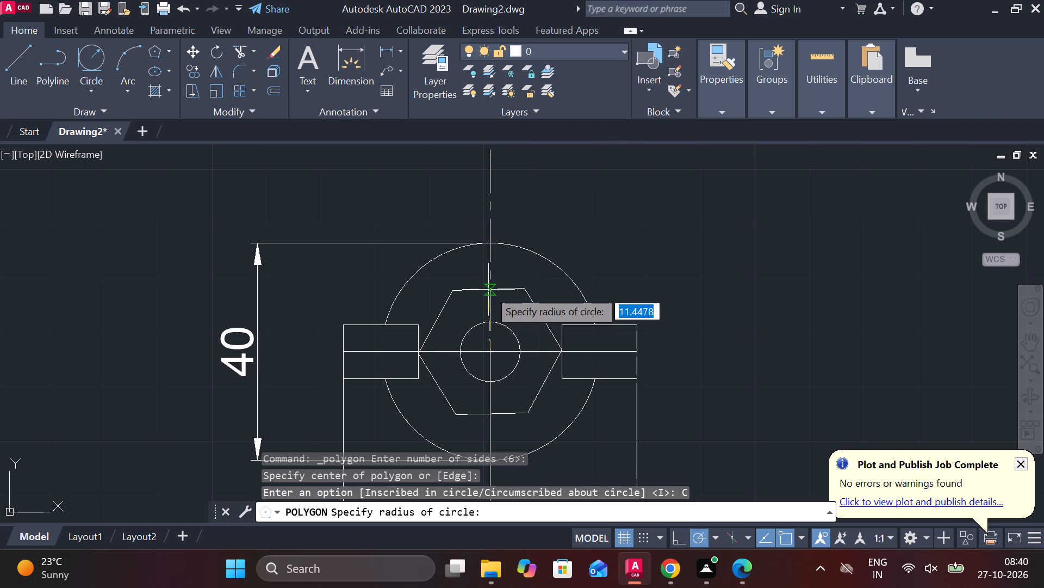
pyautogui.write('1P0')
pyautogui.press('Return')
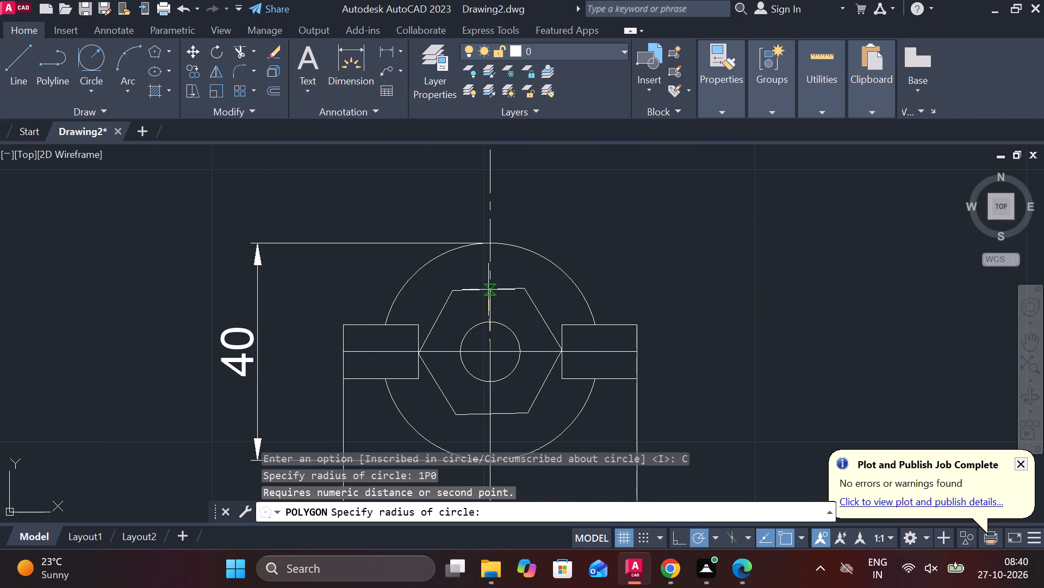
pyautogui.write('10')
pyautogui.press('Return')
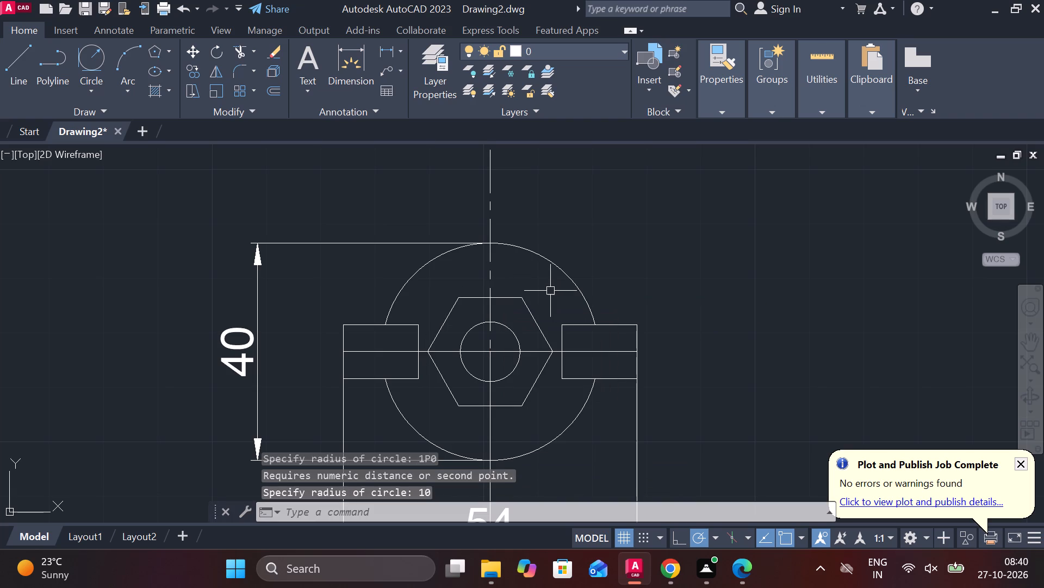
# Draw a circle of radius 10 centred inside the hexagon.
pyautogui.write('C')
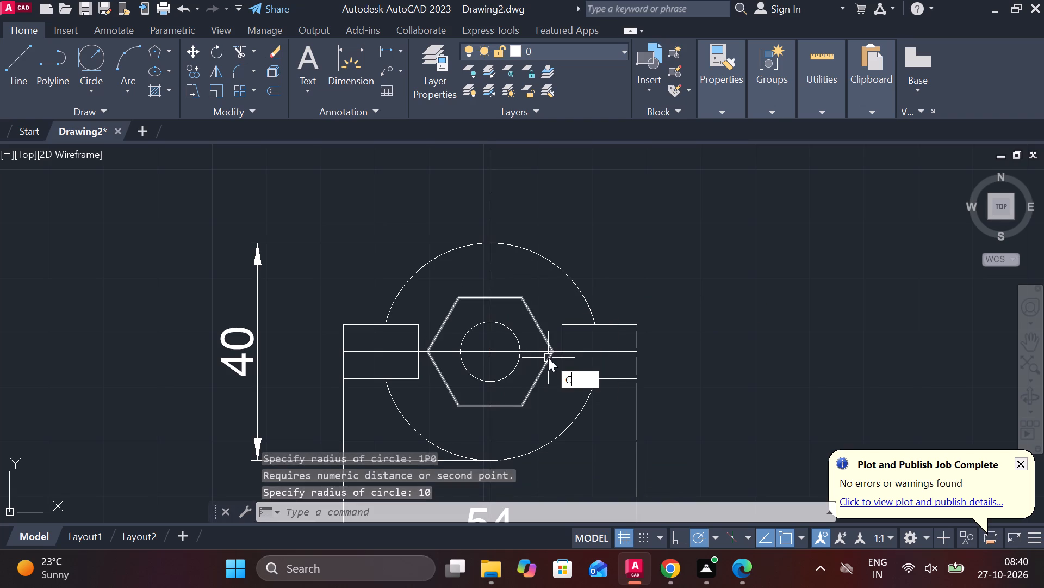
pyautogui.press('space')
pyautogui.click(489, 352)
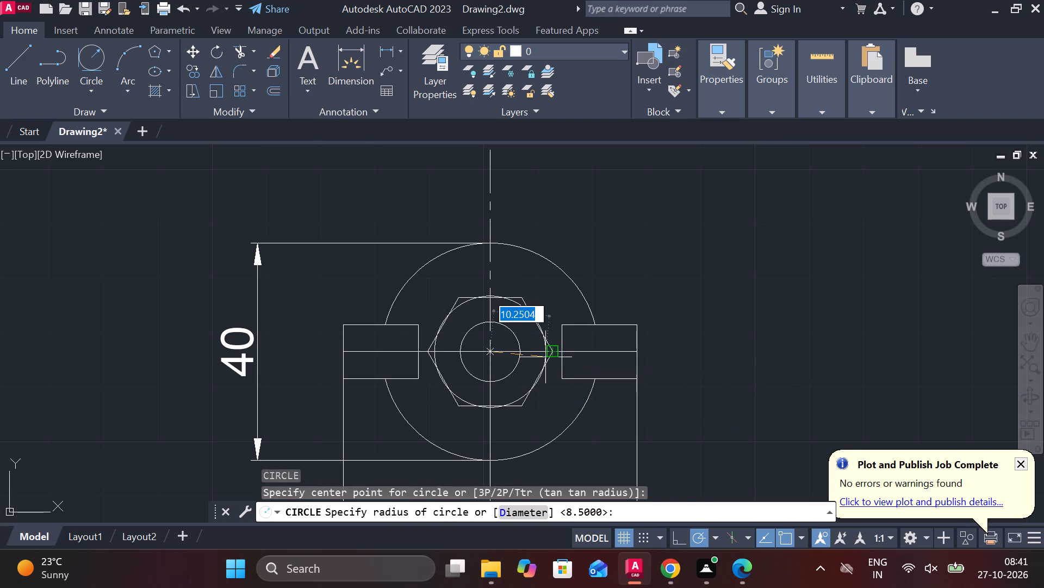
pyautogui.scroll(2, 545, 357)
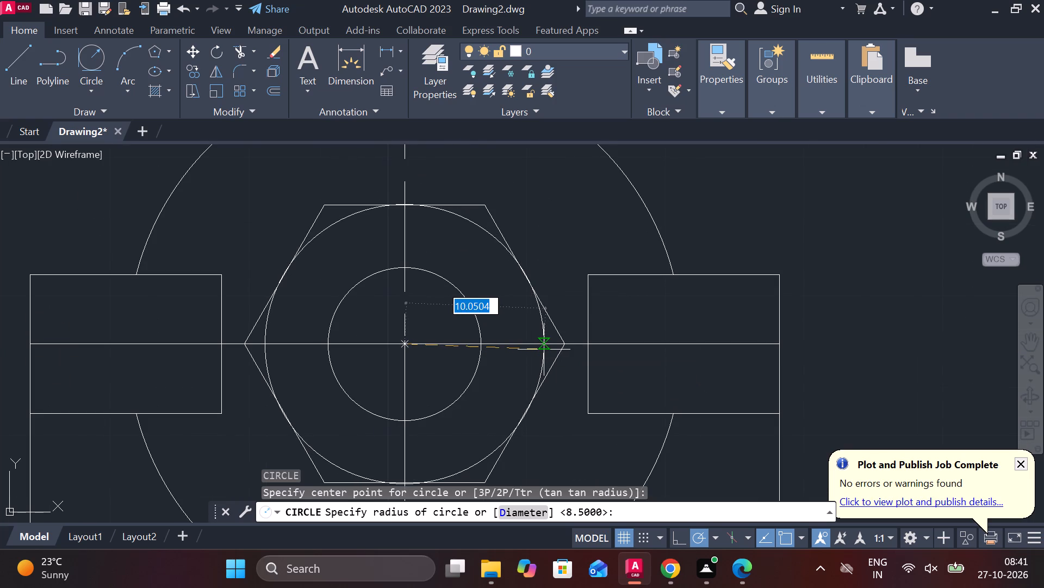
pyautogui.write('10')
pyautogui.press('Return')
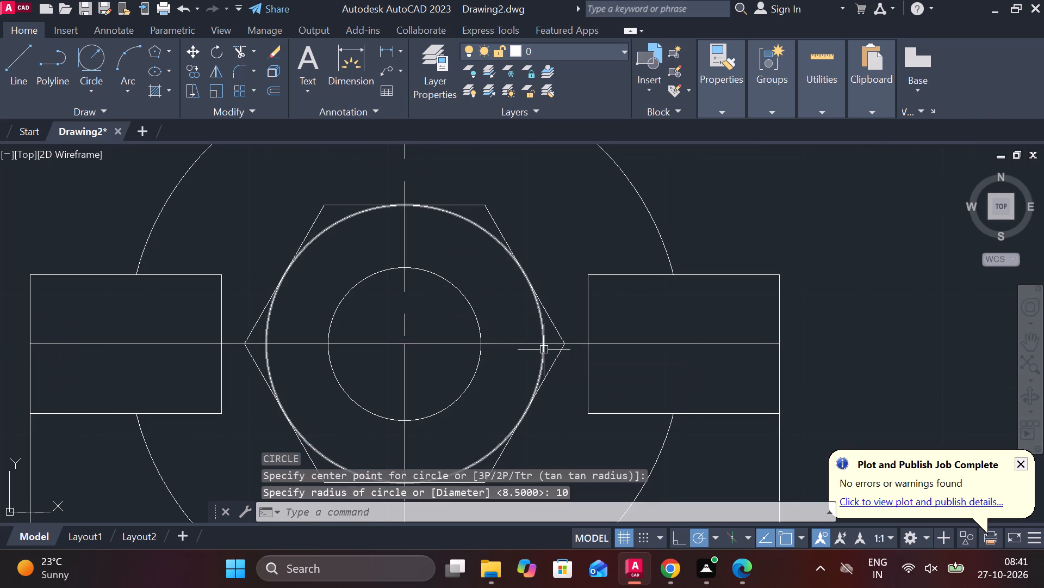
# Draw lines extending the left arm's upper and lower edges to the hexagon in the circular view.
pyautogui.scroll(-1, 516, 364)
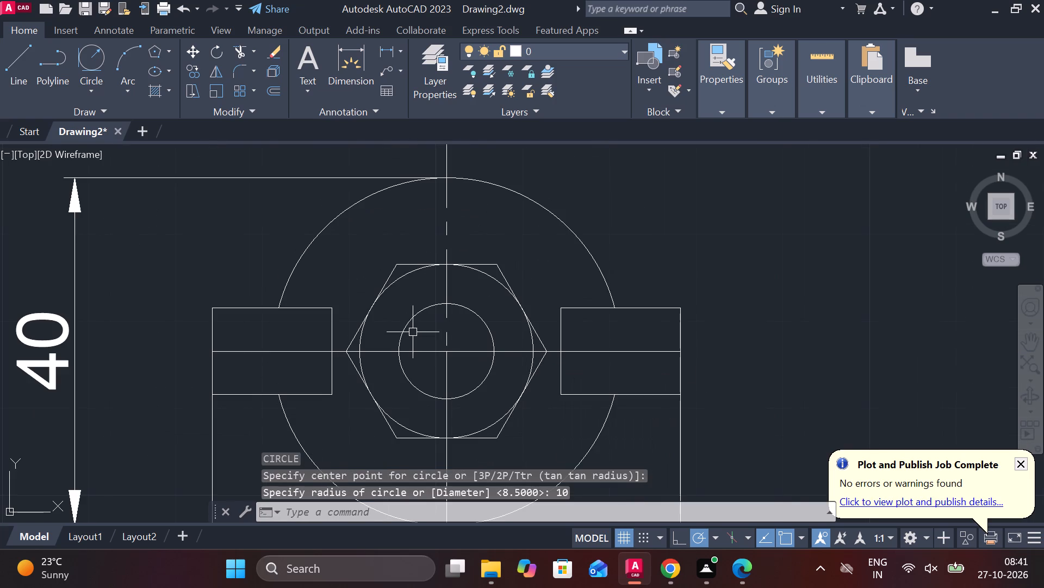
pyautogui.press('l')
pyautogui.press('Return')
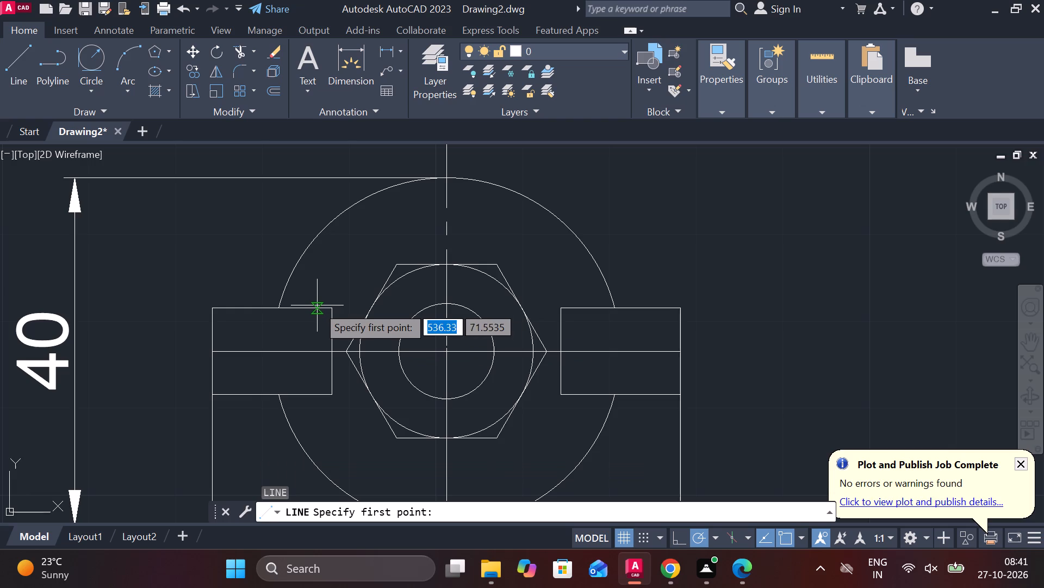
pyautogui.click(328, 306)
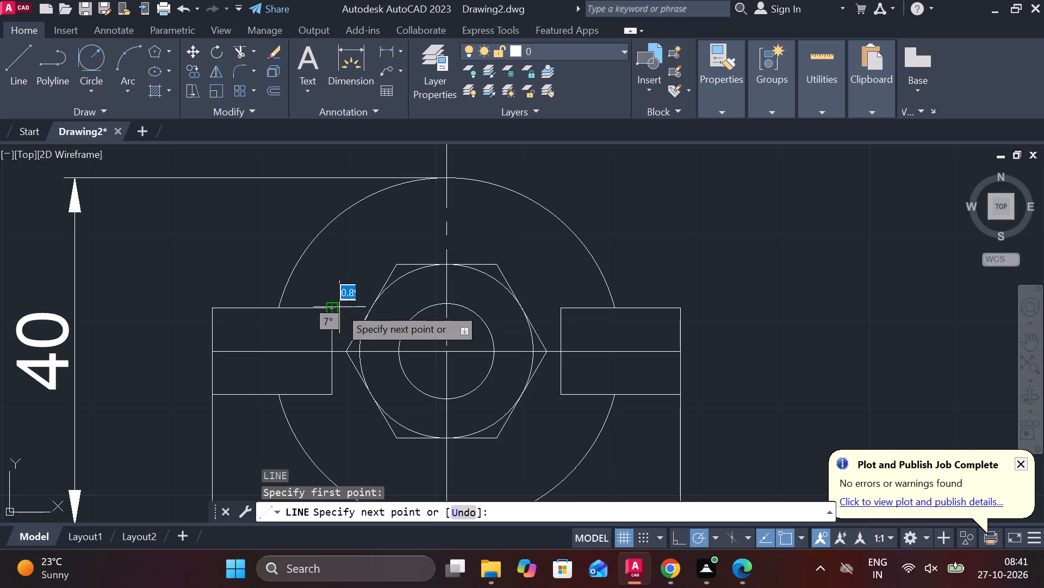
pyautogui.click(372, 310)
pyautogui.press('Escape')
pyautogui.press('space')
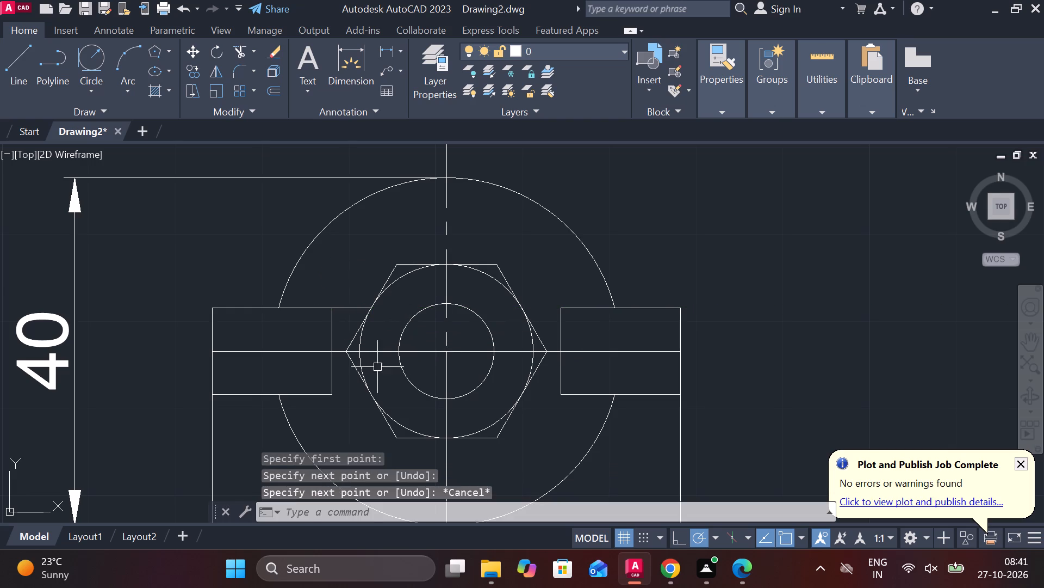
pyautogui.click(333, 403)
pyautogui.click(371, 393)
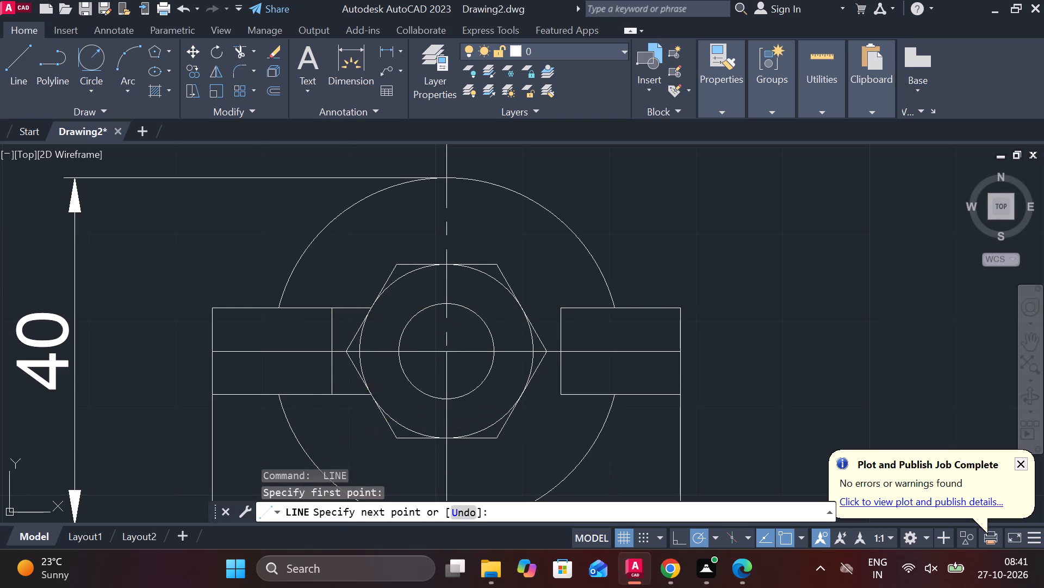
pyautogui.press('Escape')
# Draw lines extending the right arm's upper and lower edges to the hexagon in the circular view.
pyautogui.press('space')
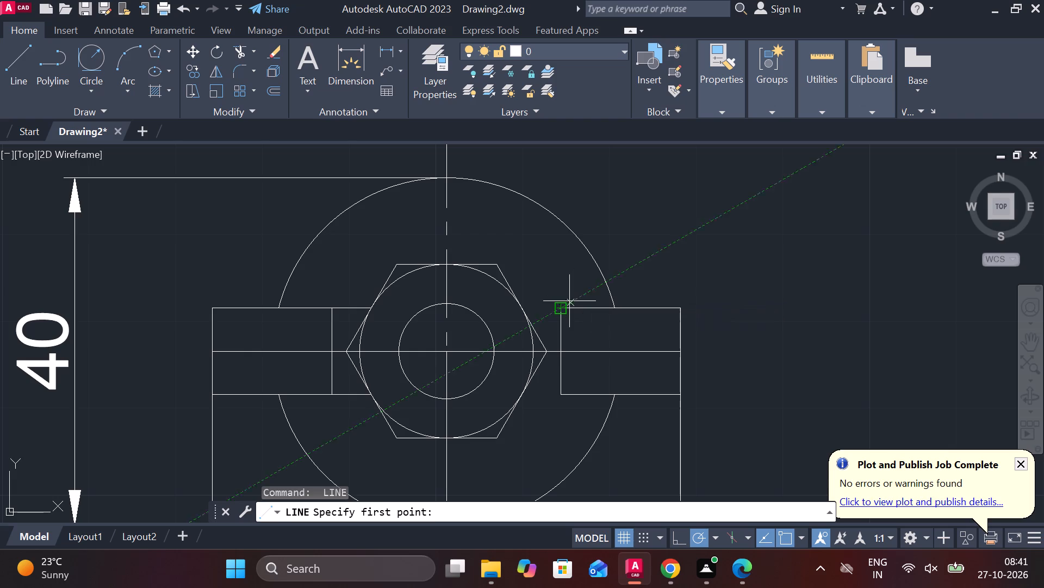
pyautogui.click(569, 301)
pyautogui.click(520, 304)
pyautogui.press('Escape')
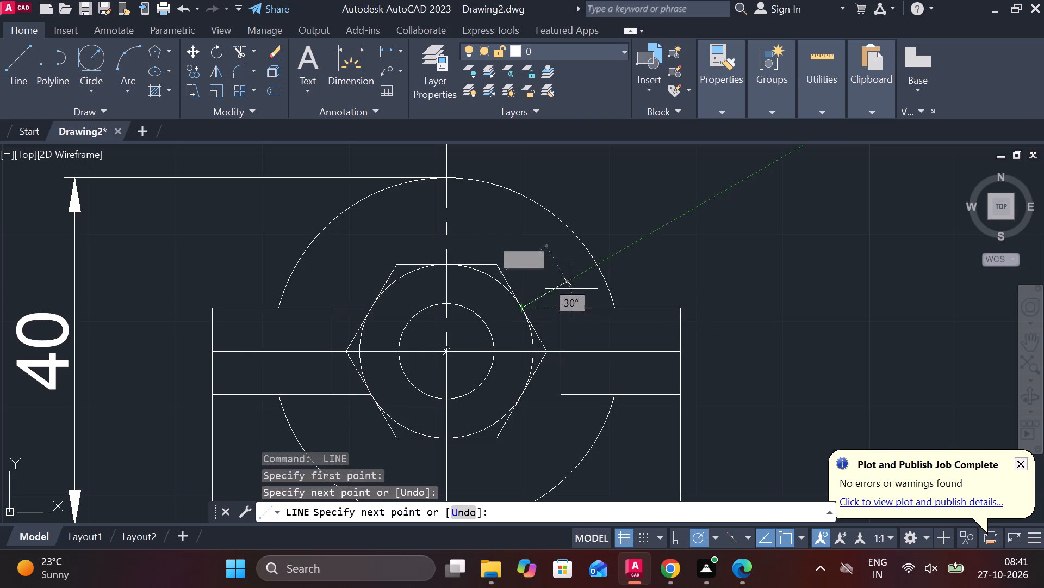
pyautogui.press('space')
pyautogui.click(558, 398)
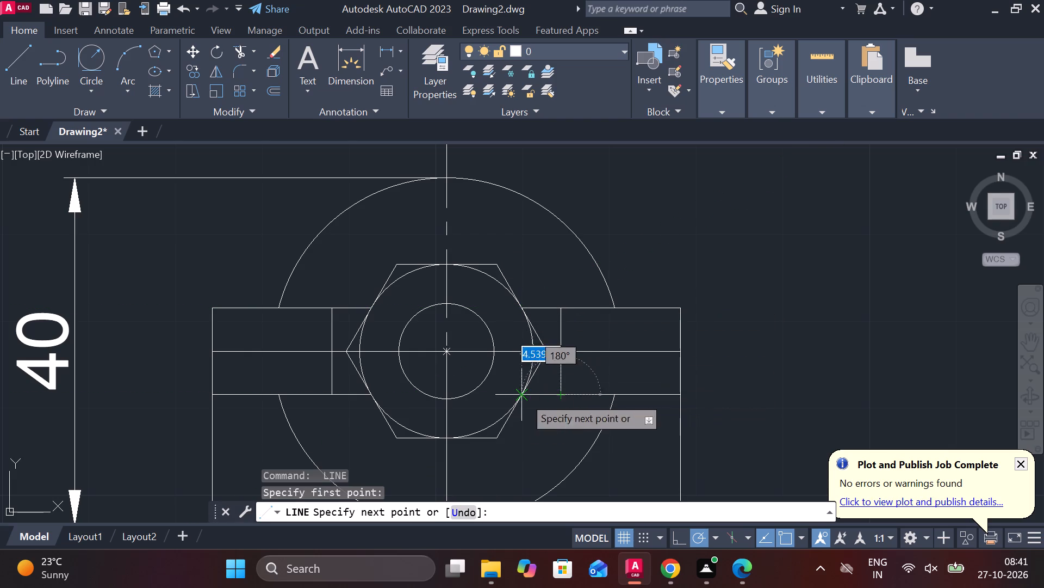
pyautogui.click(511, 396)
pyautogui.press('Escape')
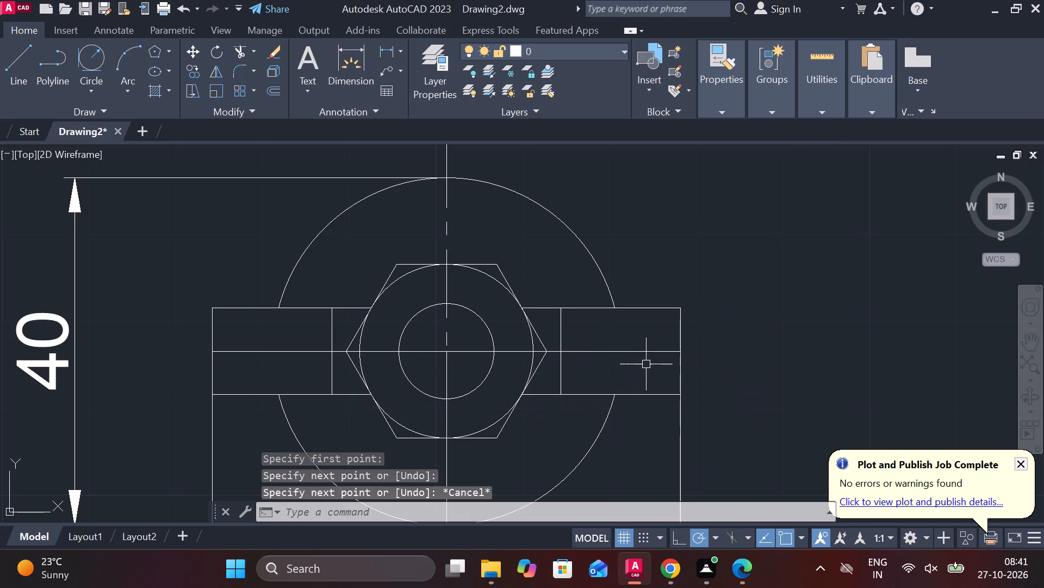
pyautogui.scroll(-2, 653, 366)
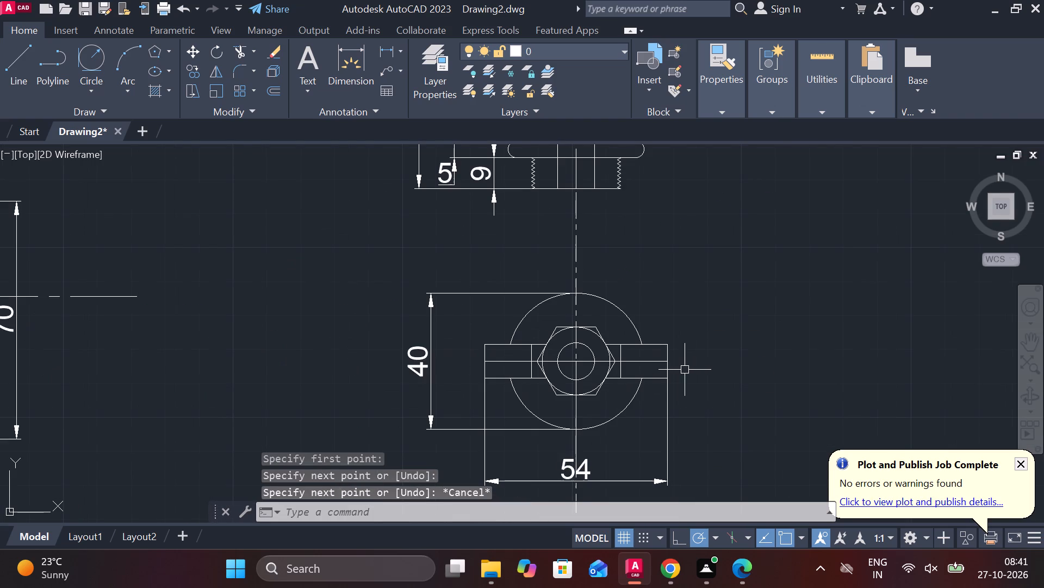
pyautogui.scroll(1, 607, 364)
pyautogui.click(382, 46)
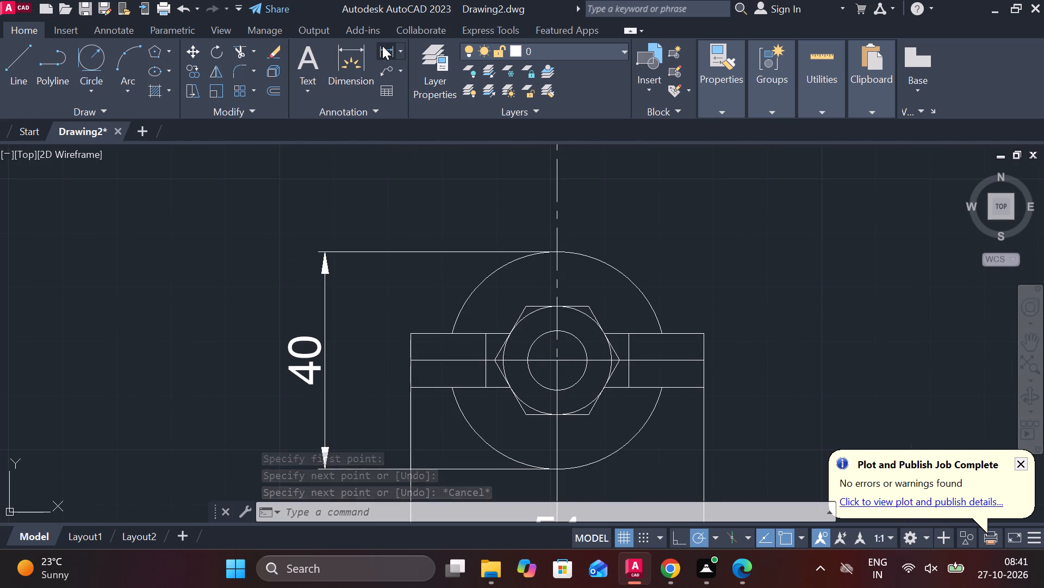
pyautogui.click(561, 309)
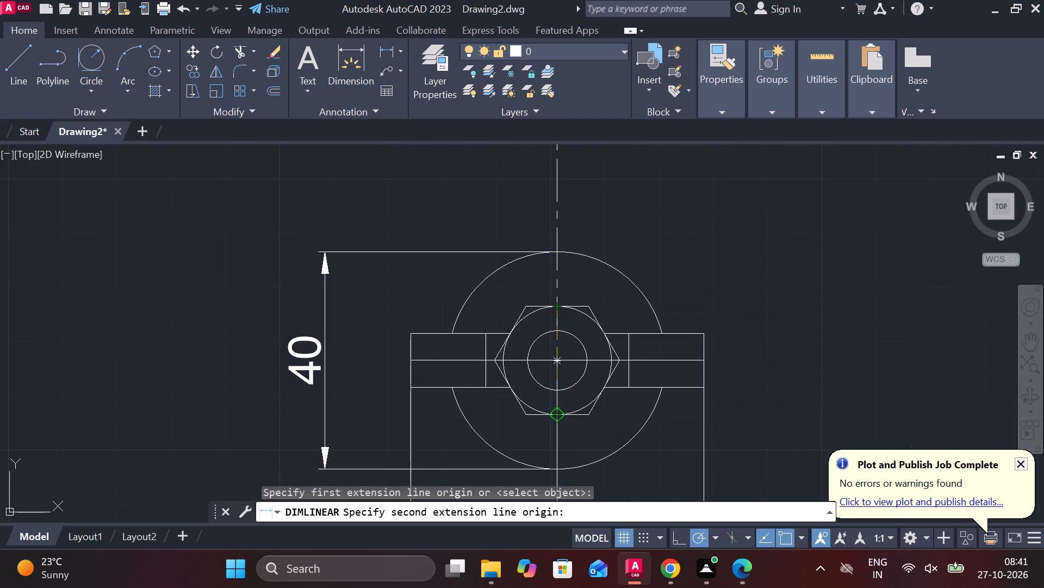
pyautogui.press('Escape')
# Add a horizontal linear dimension for the left arm's width above its top edge in the front view.
pyautogui.scroll(-2, 692, 317)
pyautogui.moveTo(689, 264); pyautogui.dragTo(554, 400, button='middle')
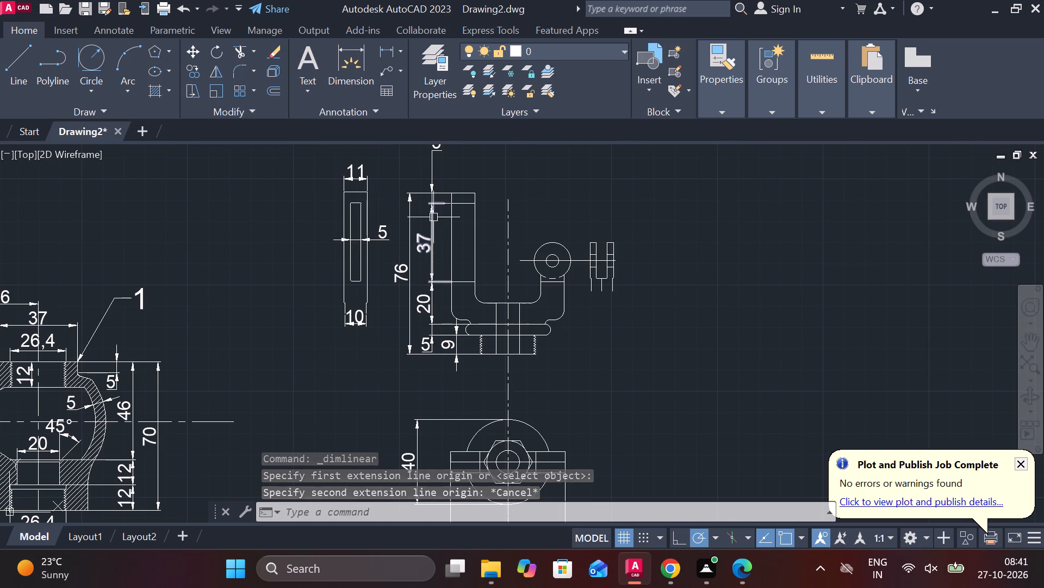
pyautogui.scroll(1, 434, 209)
pyautogui.click(382, 53)
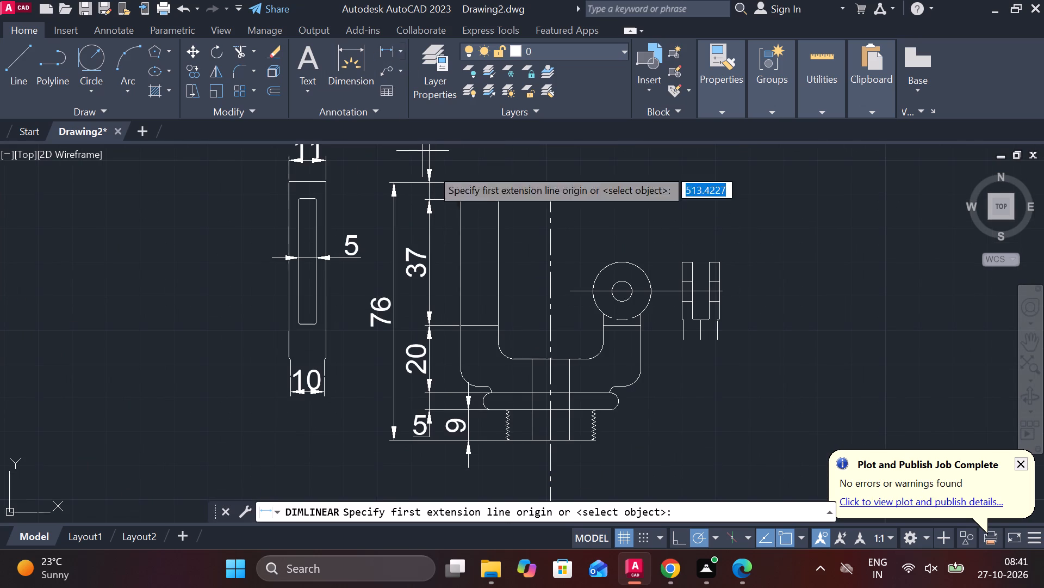
pyautogui.click(463, 190)
pyautogui.click(497, 188)
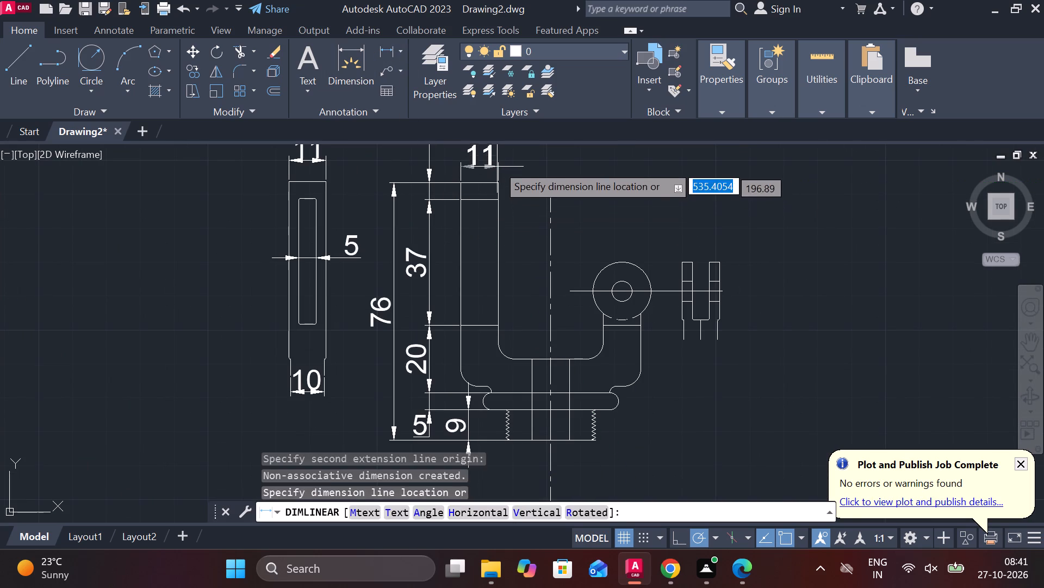
pyautogui.click(497, 163)
# Trim the flange's upper and lower edges between the two vertical bore lines in the front view.
pyautogui.moveTo(531, 296); pyautogui.dragTo(499, 272, button='middle')
pyautogui.scroll(1, 540, 359)
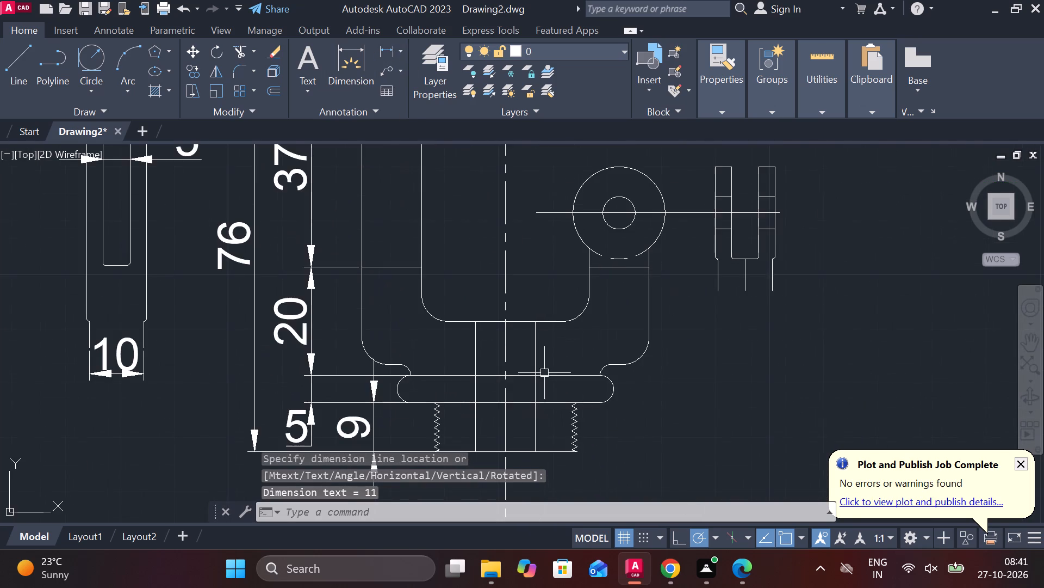
pyautogui.moveTo(549, 423); pyautogui.dragTo(551, 346, button='middle')
pyautogui.press('Escape')
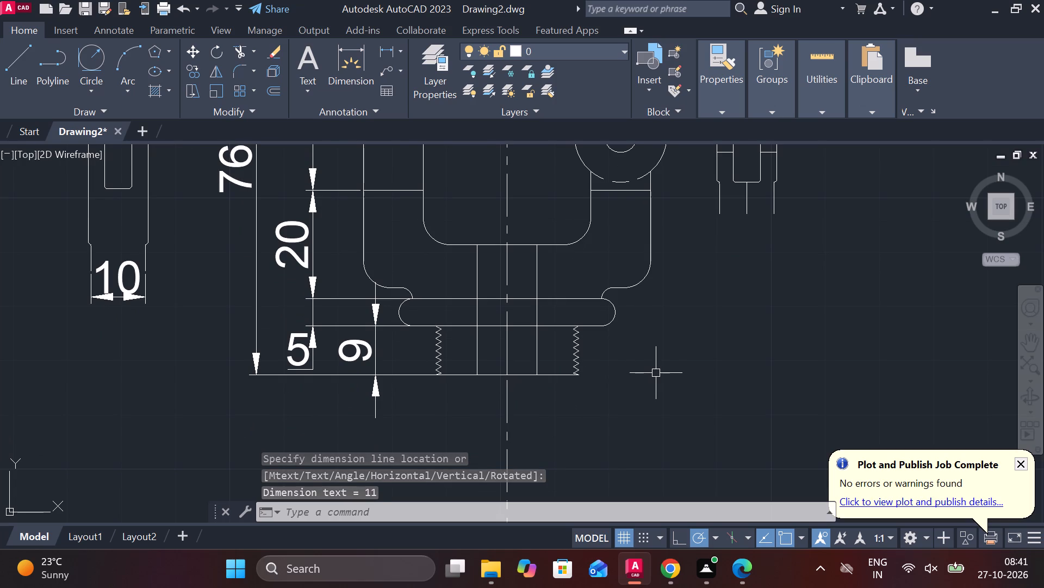
pyautogui.write('TR')
pyautogui.press('space')
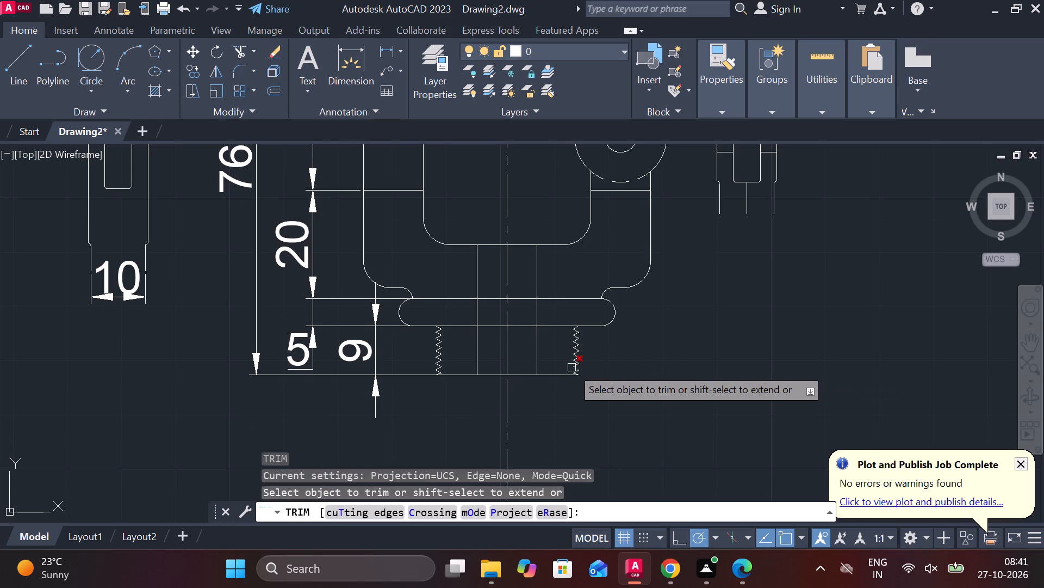
pyautogui.click(499, 329)
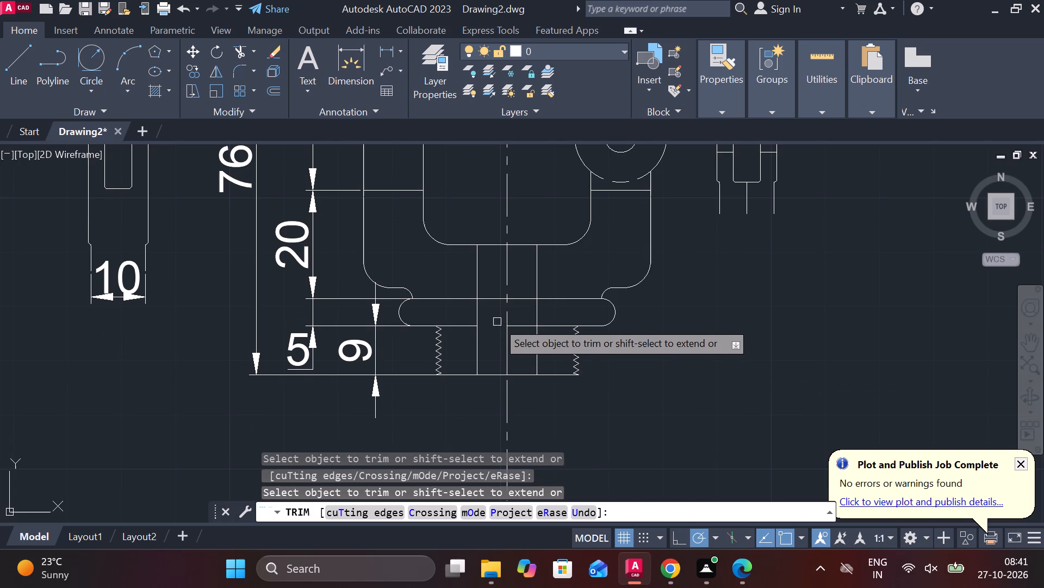
pyautogui.click(491, 302)
pyautogui.click(510, 299)
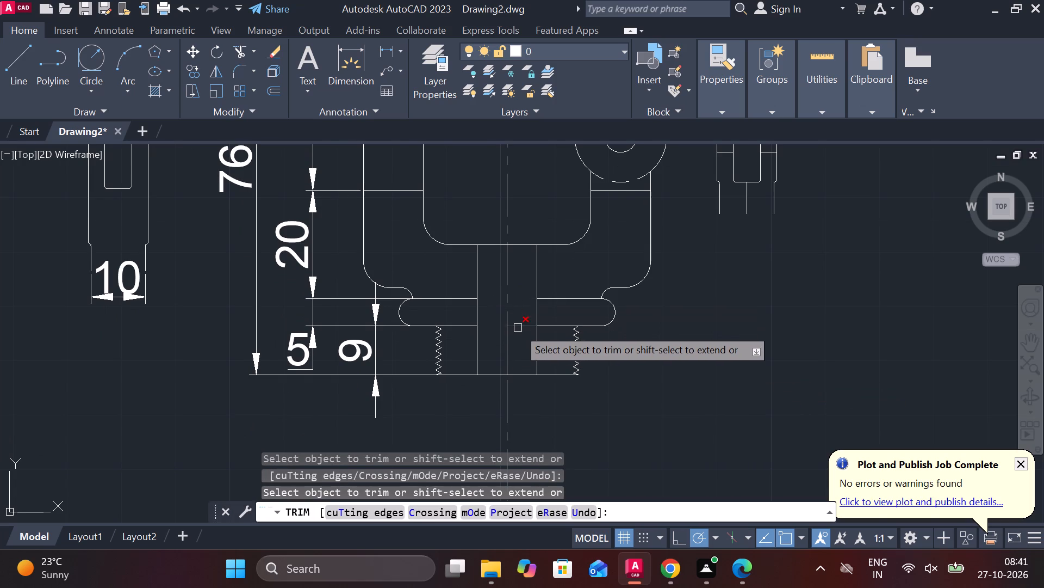
pyautogui.click(518, 328)
pyautogui.press('Escape')
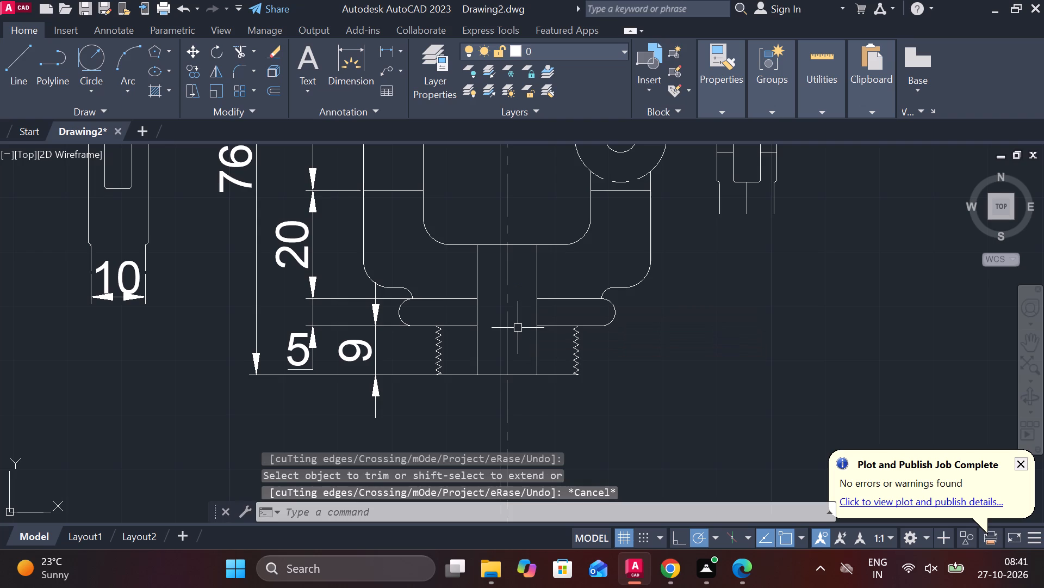
# Draw two separate lines closing the flange's upper and lower edges between the bore lines.
pyautogui.press('l')
pyautogui.press('Return')
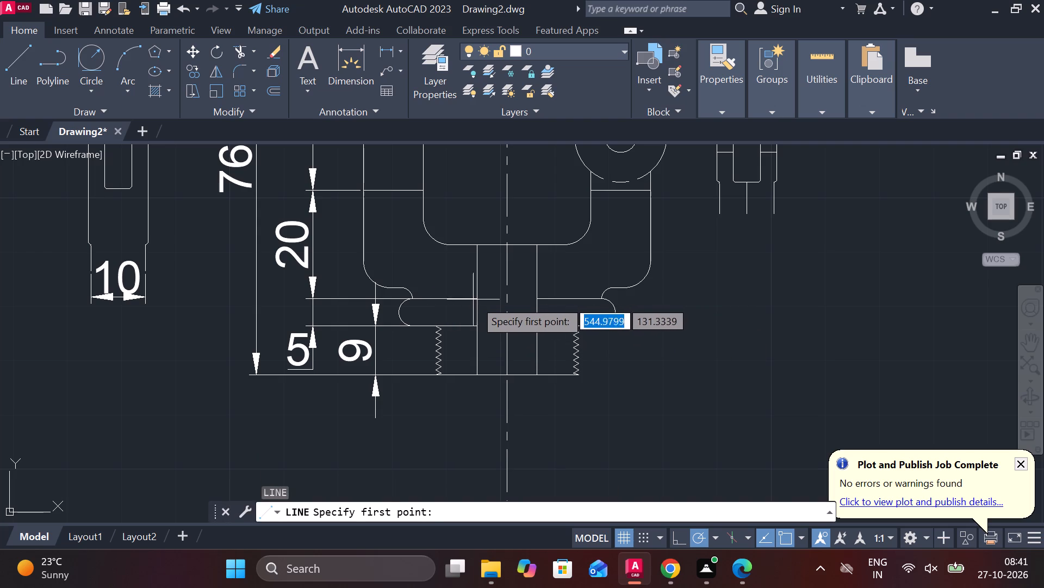
pyautogui.click(480, 300)
pyautogui.click(541, 303)
pyautogui.press('Escape')
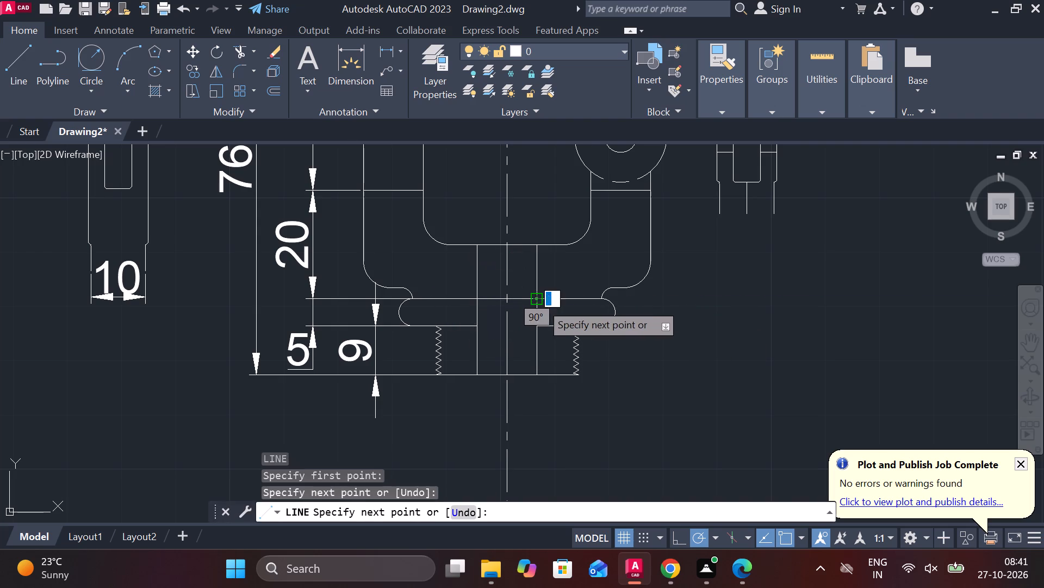
pyautogui.press('space')
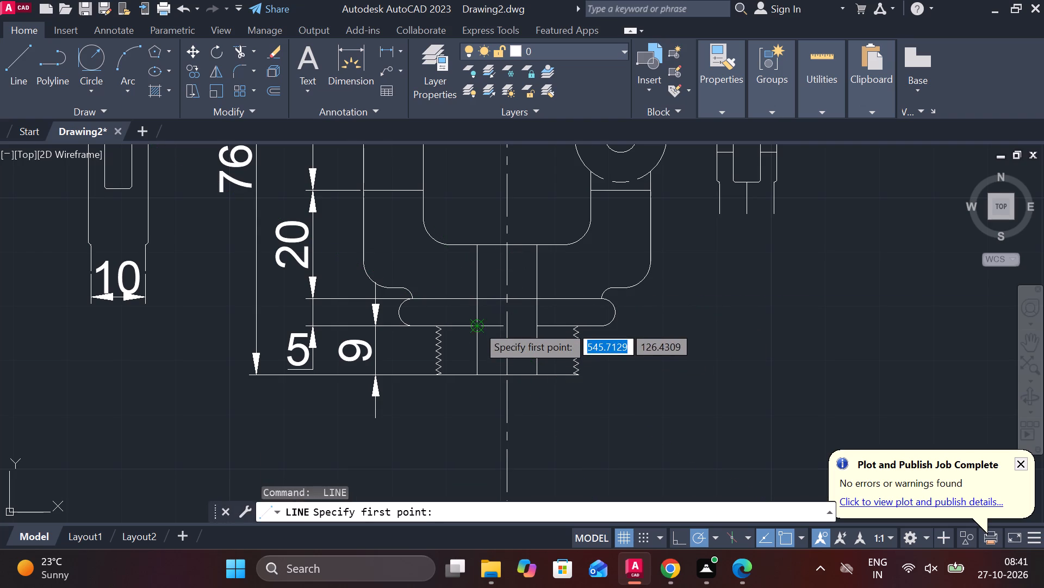
pyautogui.click(477, 325)
pyautogui.click(536, 327)
pyautogui.press('Escape')
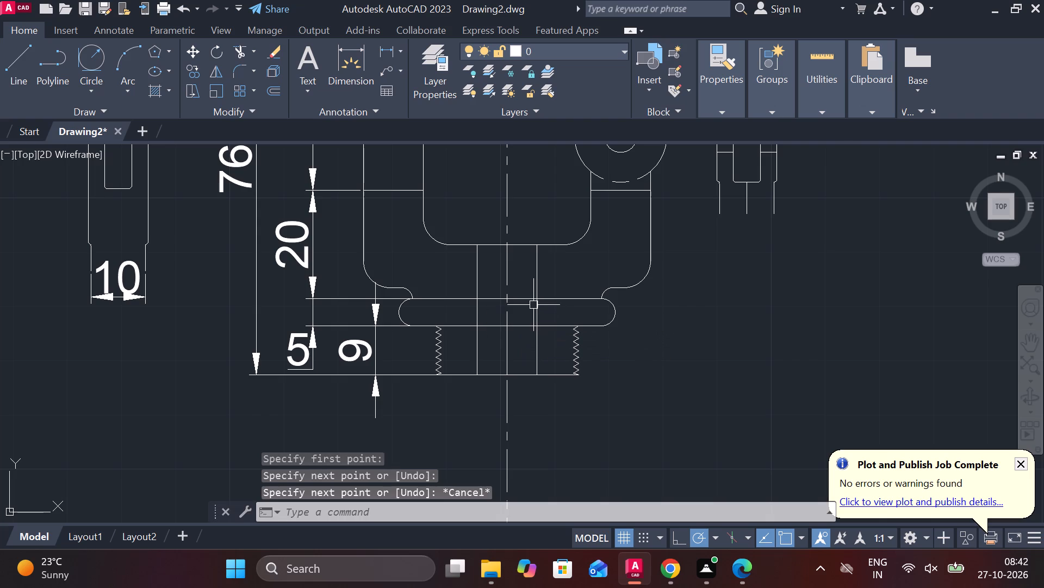
# Change the linetype of the two short flange lines between the bore lines to DASHED.
pyautogui.click(529, 300)
pyautogui.click(519, 327)
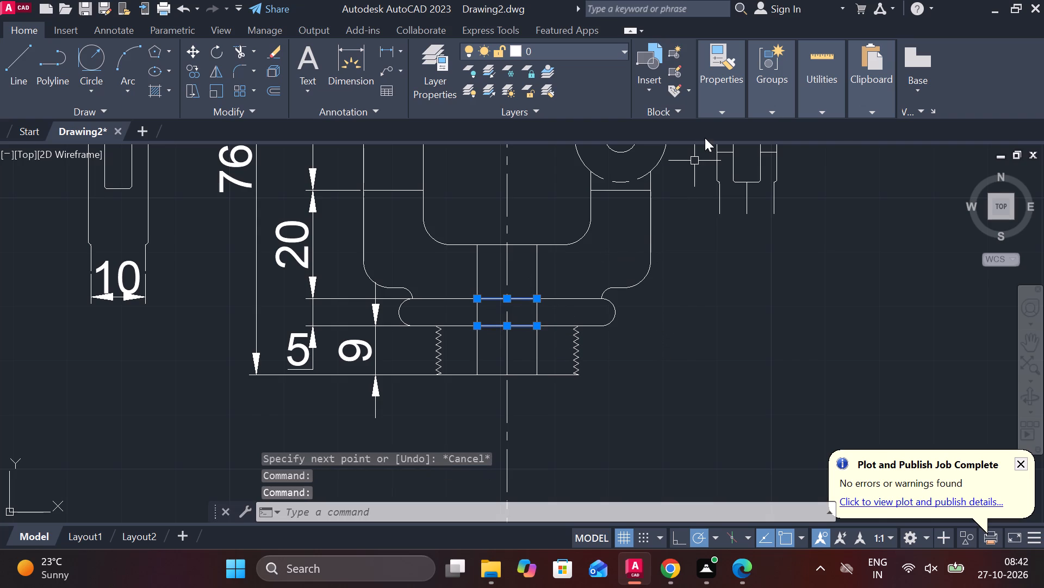
pyautogui.click(715, 116)
pyautogui.click(783, 175)
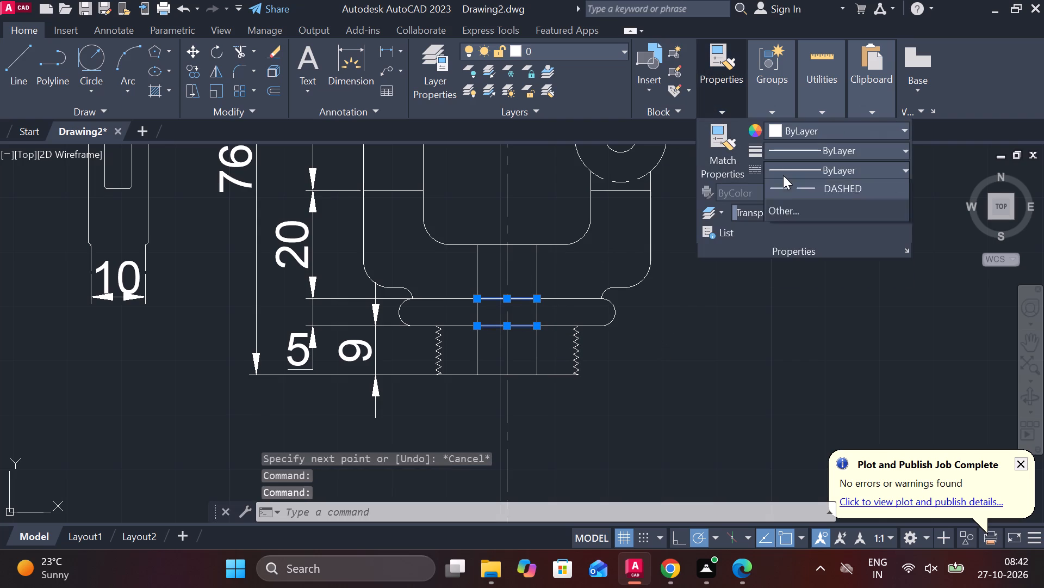
pyautogui.click(793, 268)
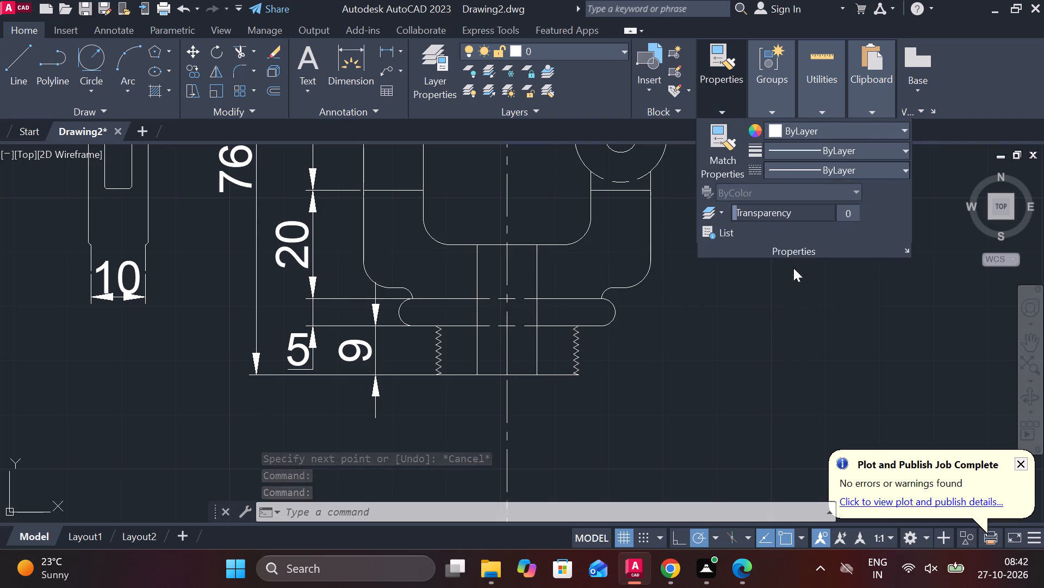
pyautogui.press('Escape')
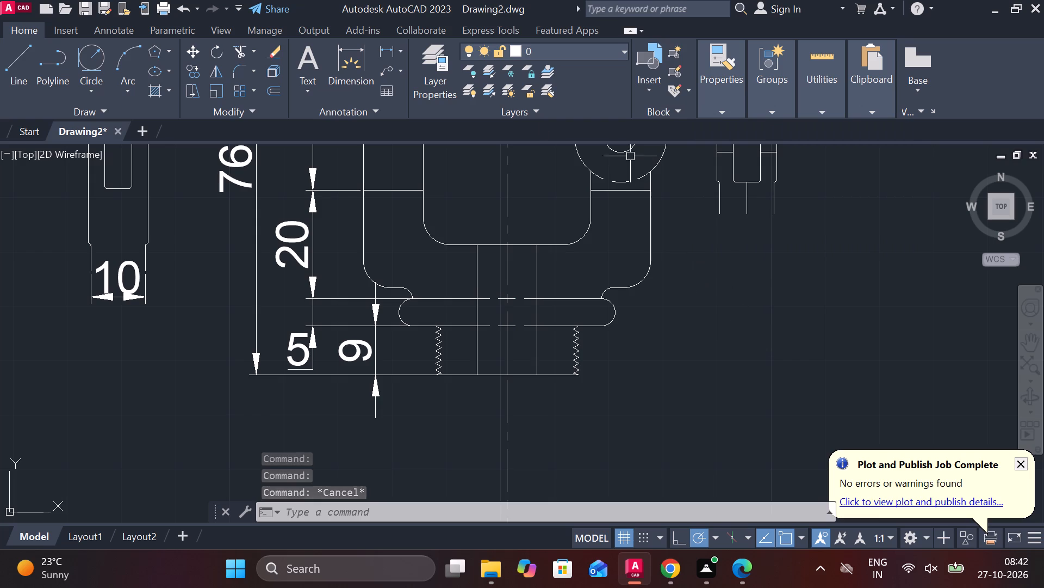
# Add a horizontal linear dimension for the right arm's width just below the ring.
pyautogui.click(390, 44)
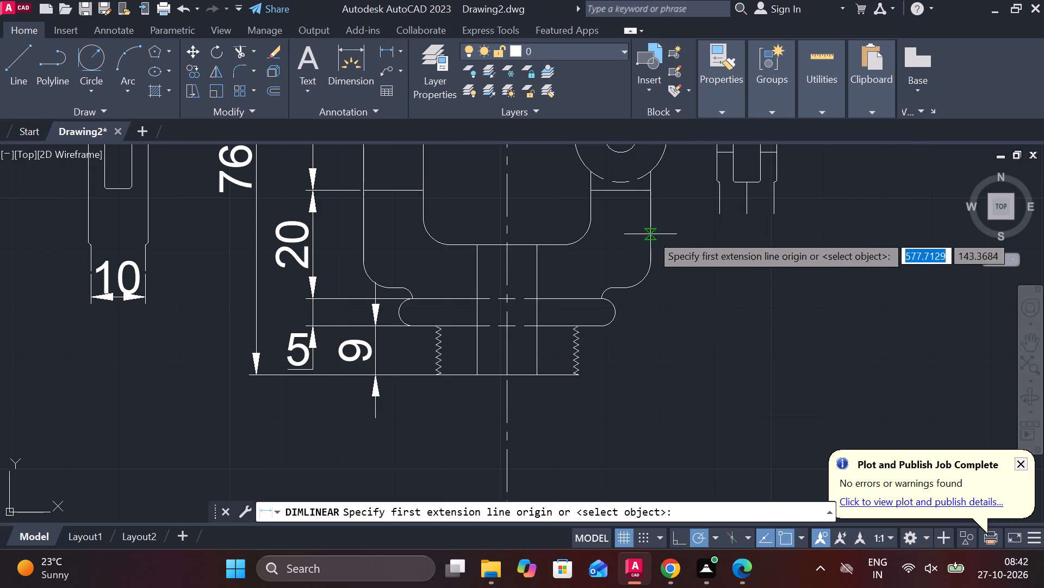
pyautogui.click(594, 210)
pyautogui.click(653, 211)
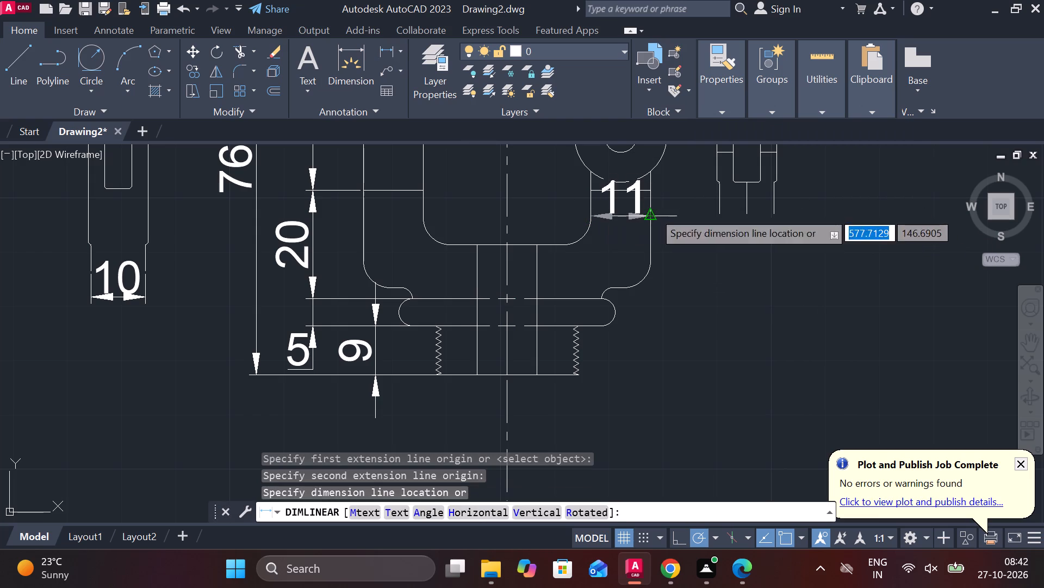
pyautogui.click(607, 231)
# Add a centre mark to the outer circle of the ring on the right arm.
pyautogui.moveTo(675, 257); pyautogui.dragTo(627, 301, button='middle')
pyautogui.moveTo(619, 303); pyautogui.dragTo(615, 352, button='middle')
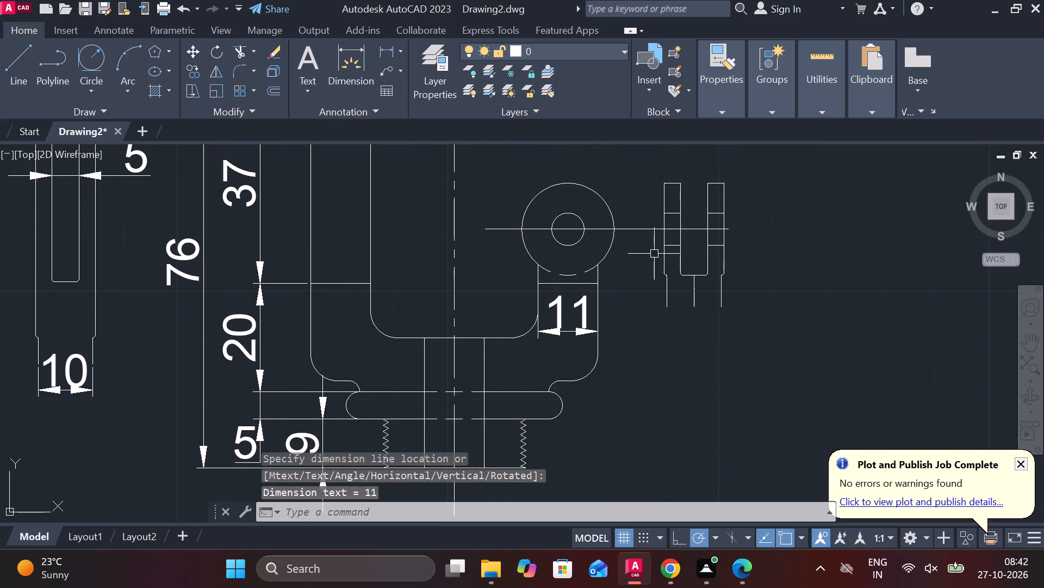
pyautogui.moveTo(654, 255); pyautogui.dragTo(654, 320, button='middle')
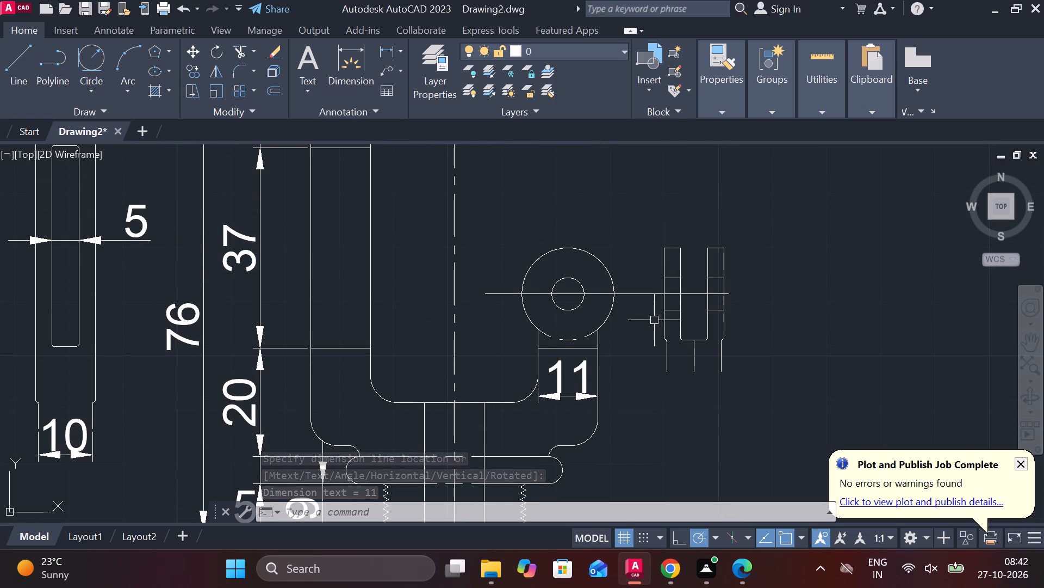
pyautogui.press('Escape')
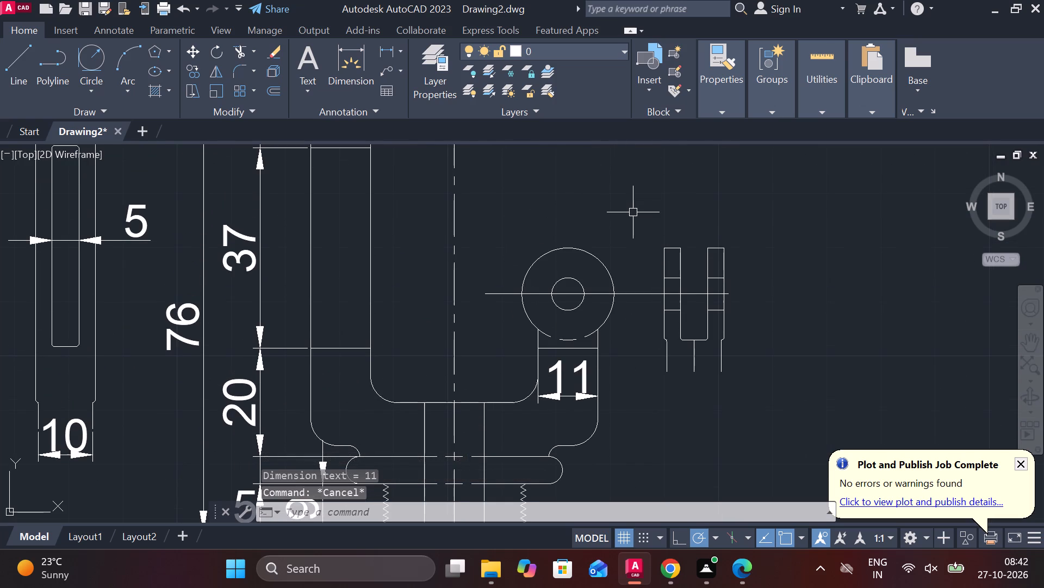
pyautogui.press('c')
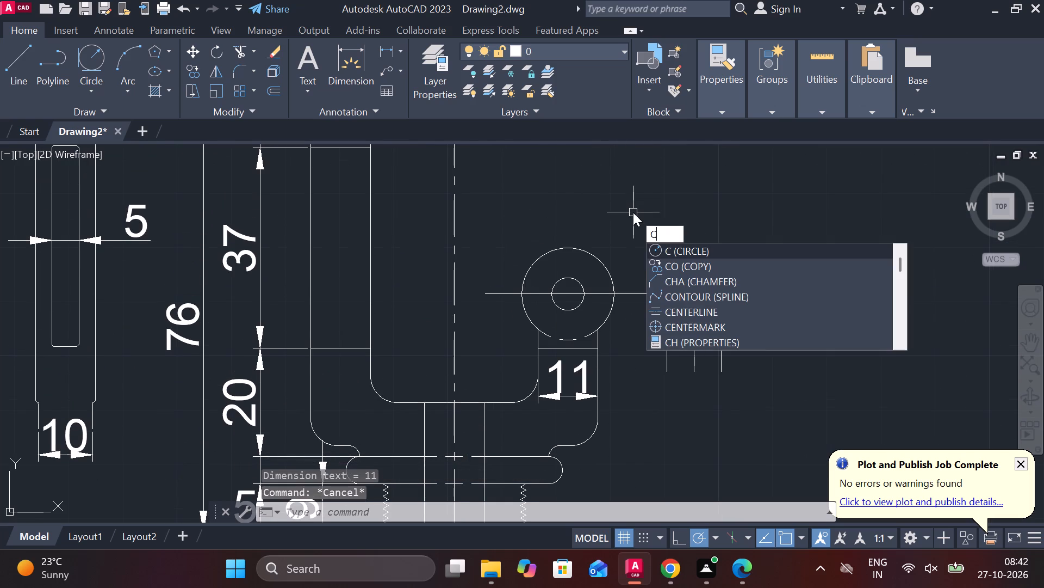
pyautogui.press('m')
pyautogui.press('Return')
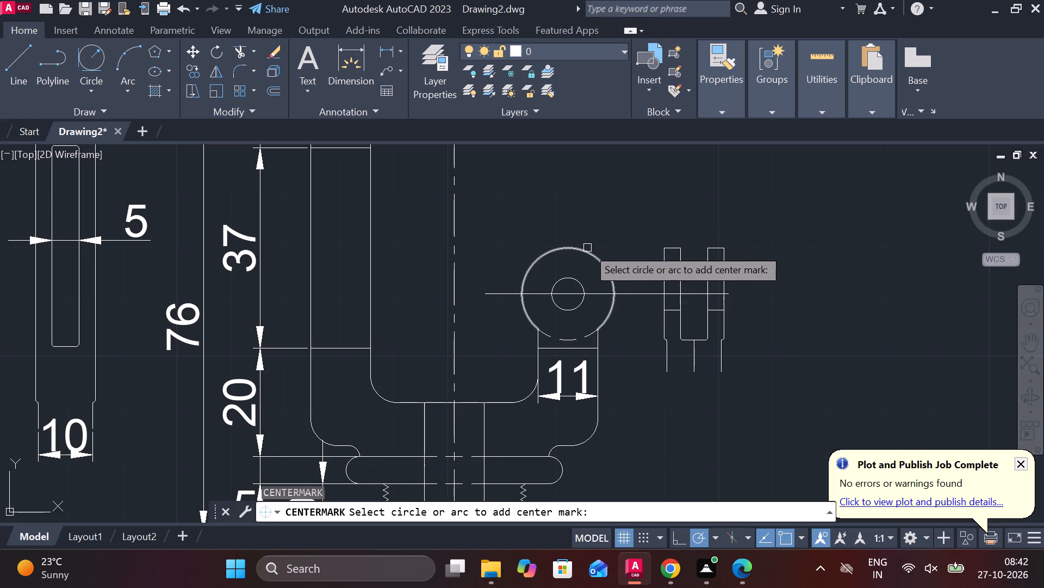
pyautogui.click(587, 248)
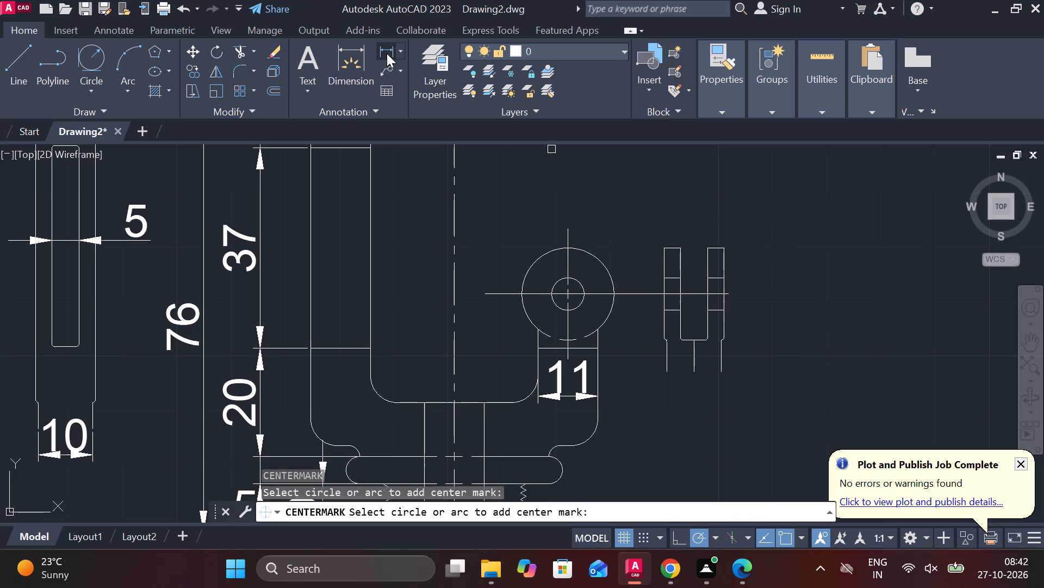
# Dimension the horizontal distance from the vertical centreline to the ring's centre, placing it above the ring.
pyautogui.click(387, 53)
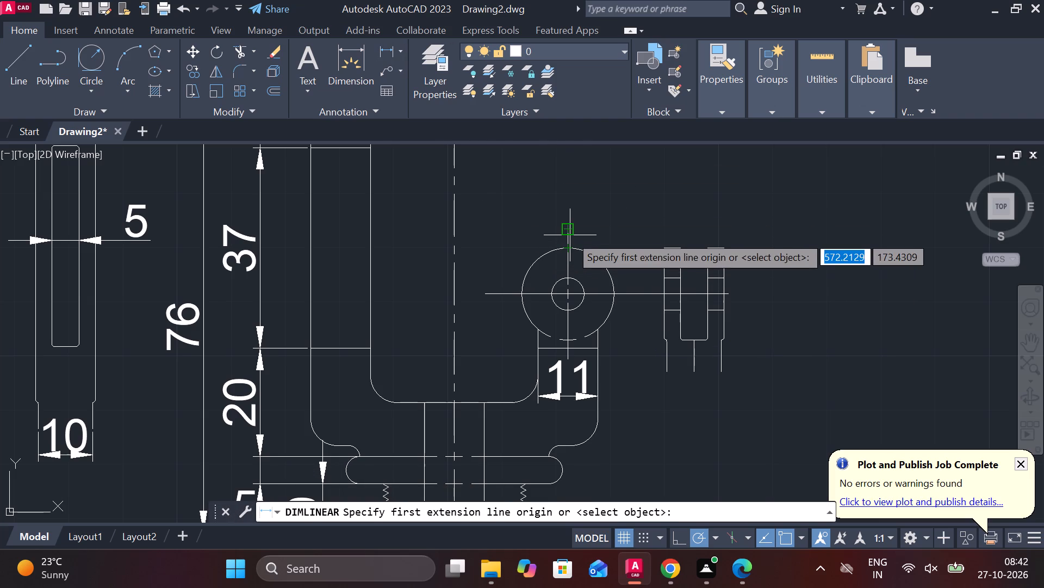
pyautogui.click(570, 235)
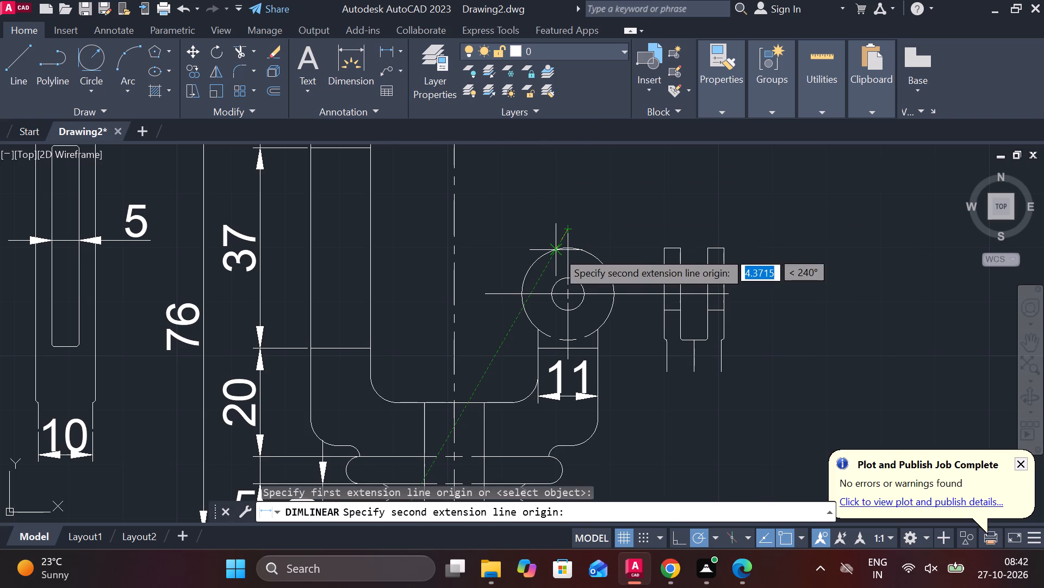
pyautogui.click(455, 231)
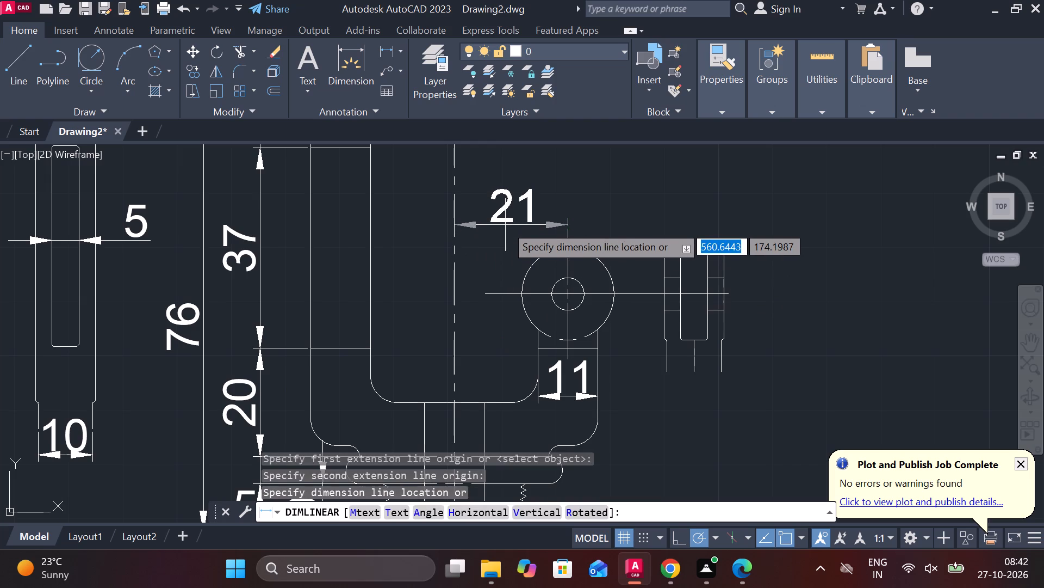
pyautogui.click(523, 195)
# Add a vertical linear dimension for the ring's inner hole, placed between the centreline and the ring.
pyautogui.press('space')
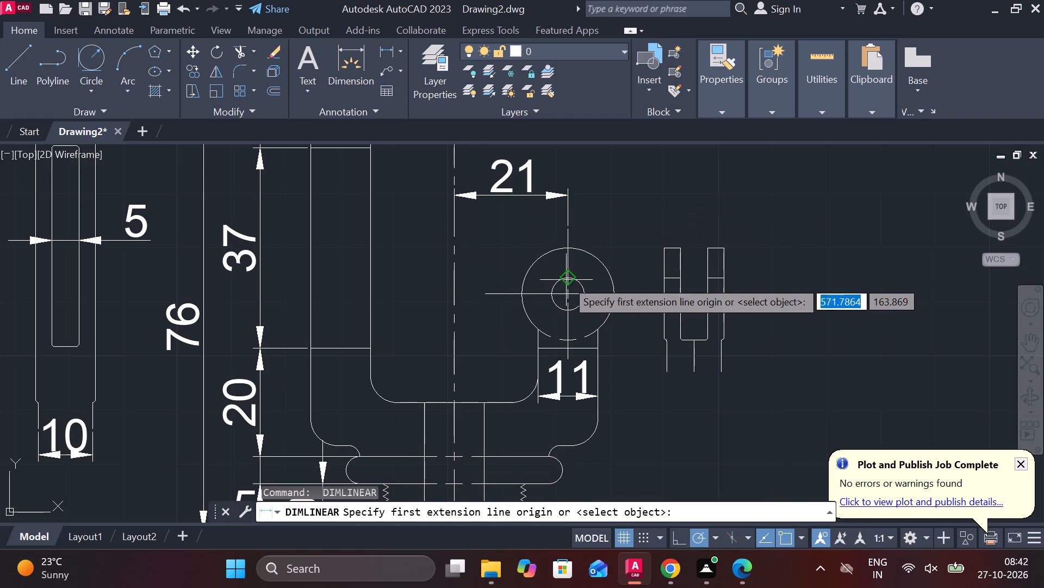
pyautogui.click(566, 280)
pyautogui.click(563, 311)
pyautogui.click(496, 318)
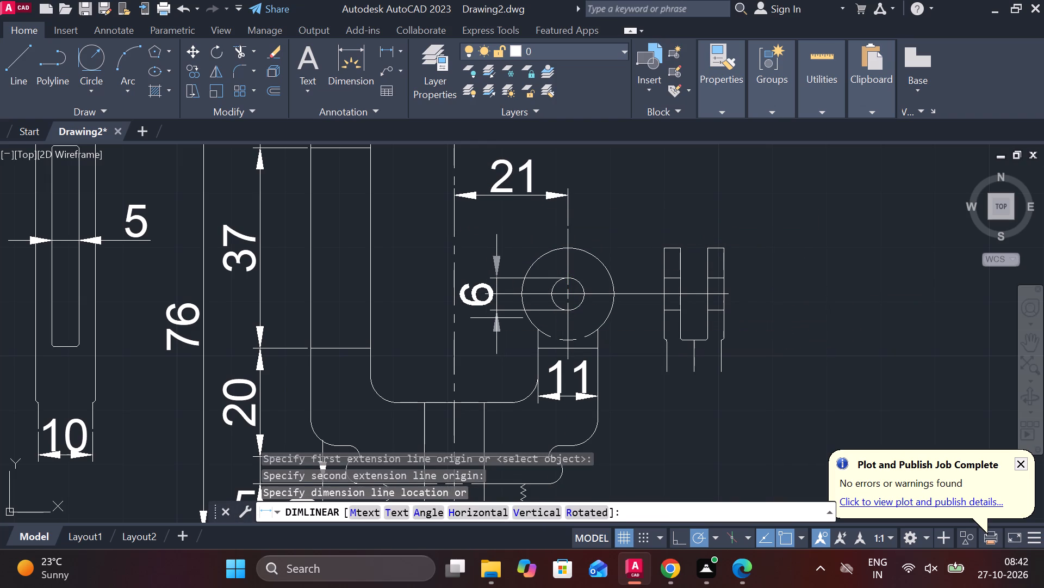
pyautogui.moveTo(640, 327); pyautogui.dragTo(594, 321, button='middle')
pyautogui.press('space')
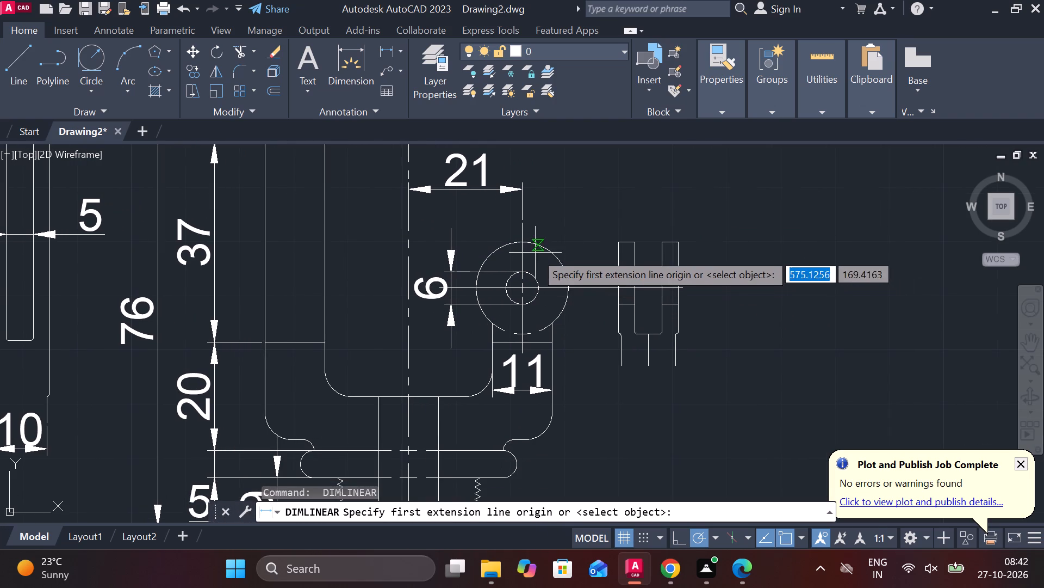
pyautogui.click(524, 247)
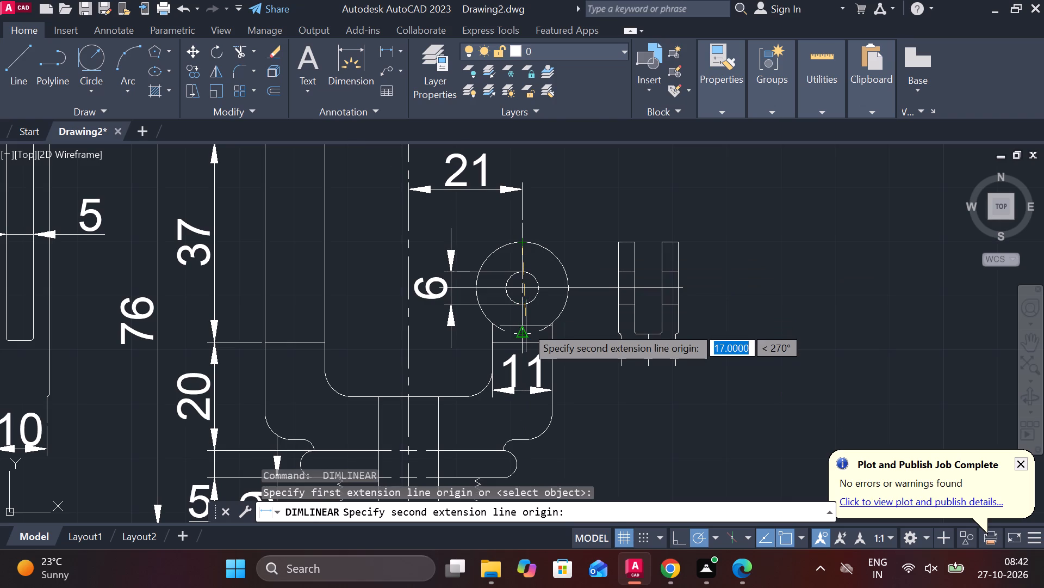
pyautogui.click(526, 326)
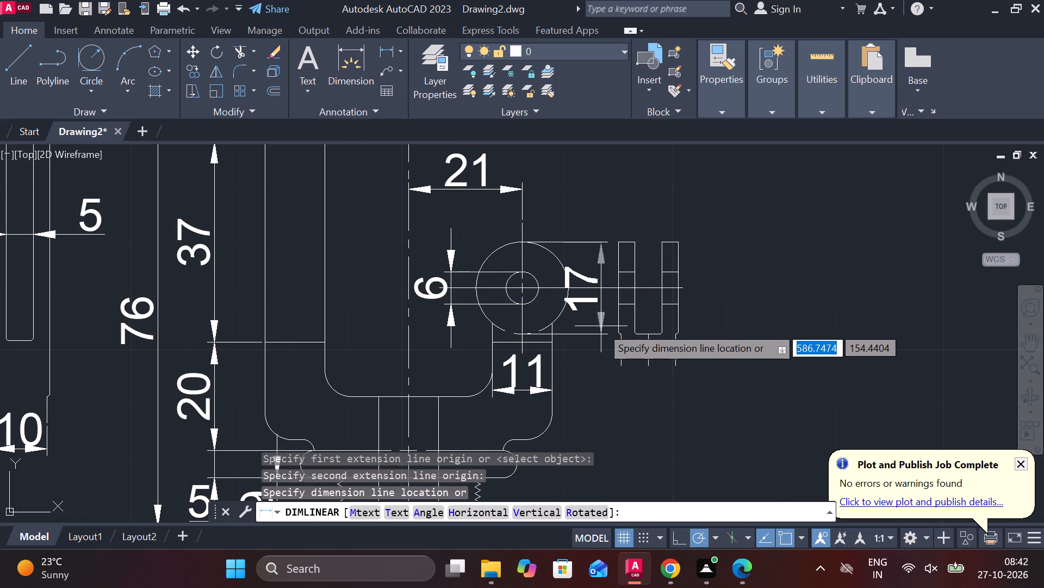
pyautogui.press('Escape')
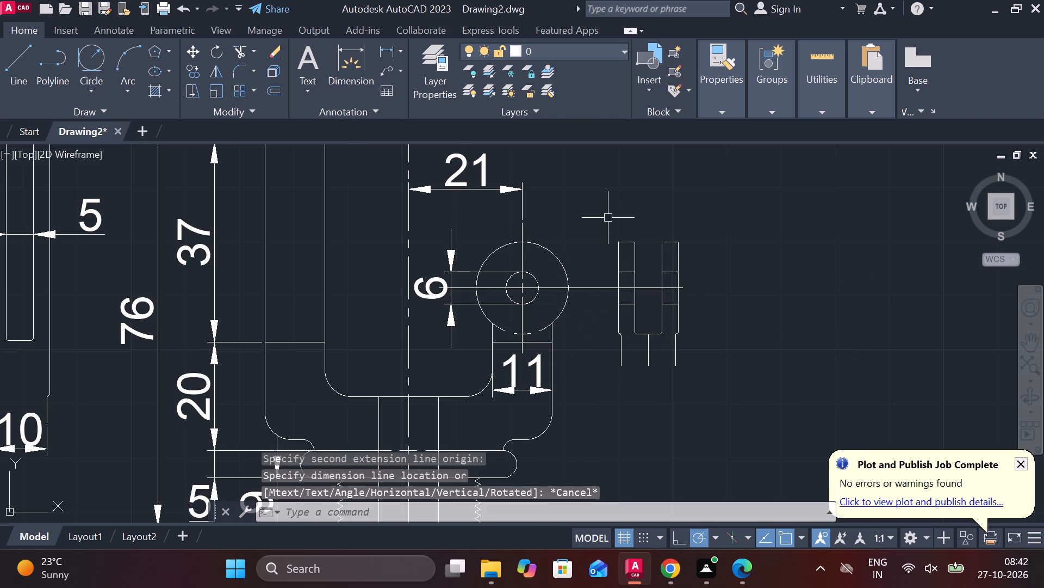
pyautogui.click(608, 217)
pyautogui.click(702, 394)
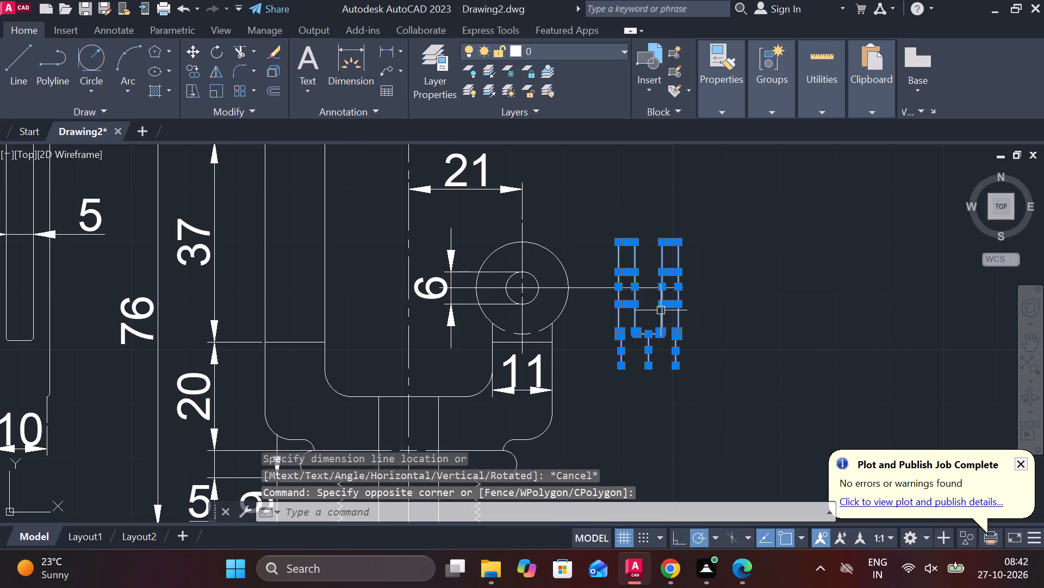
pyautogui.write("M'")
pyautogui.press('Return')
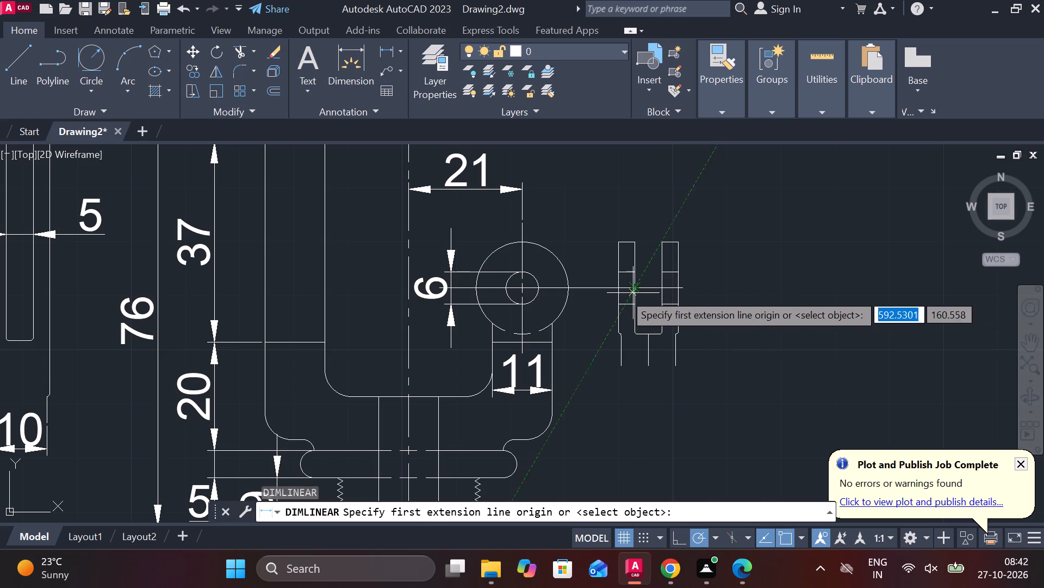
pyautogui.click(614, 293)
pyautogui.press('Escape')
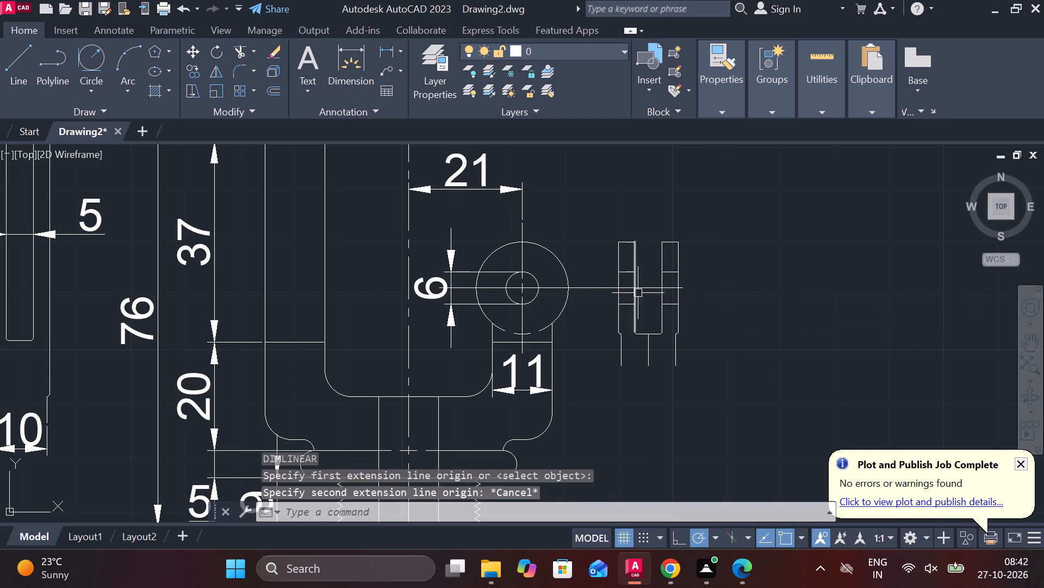
# Move the small fork side view horizontally further away from the ring, keeping it aligned with the ring's centreline.
pyautogui.click(607, 232)
pyautogui.click(697, 416)
pyautogui.press('m')
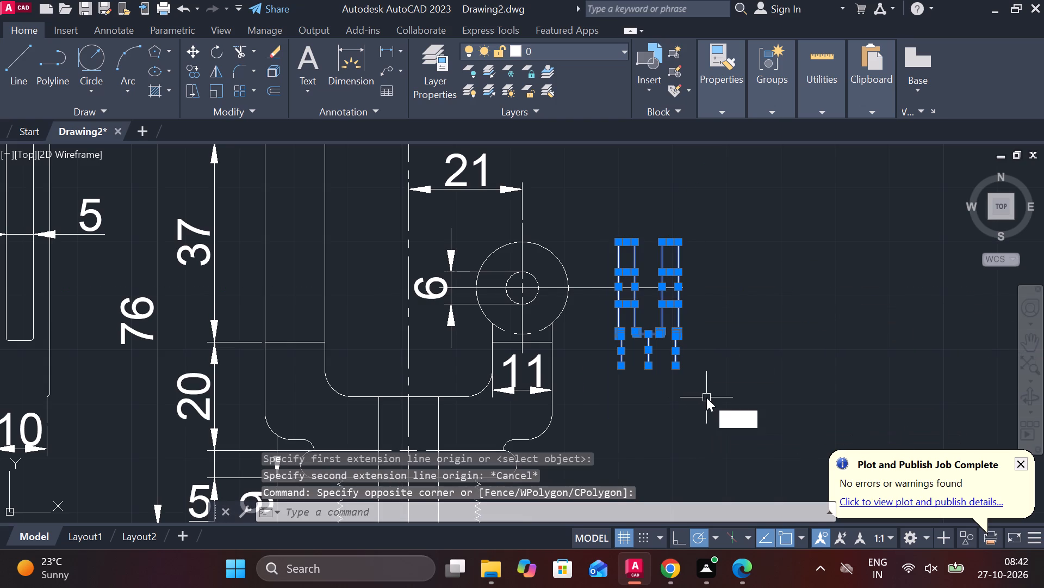
pyautogui.press('Return')
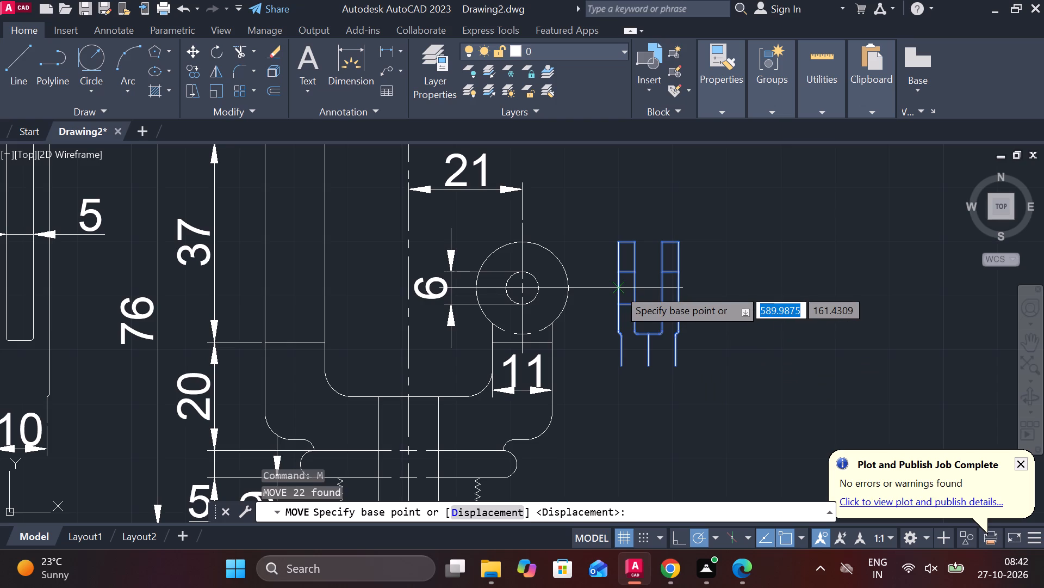
pyautogui.click(618, 289)
pyautogui.click(674, 290)
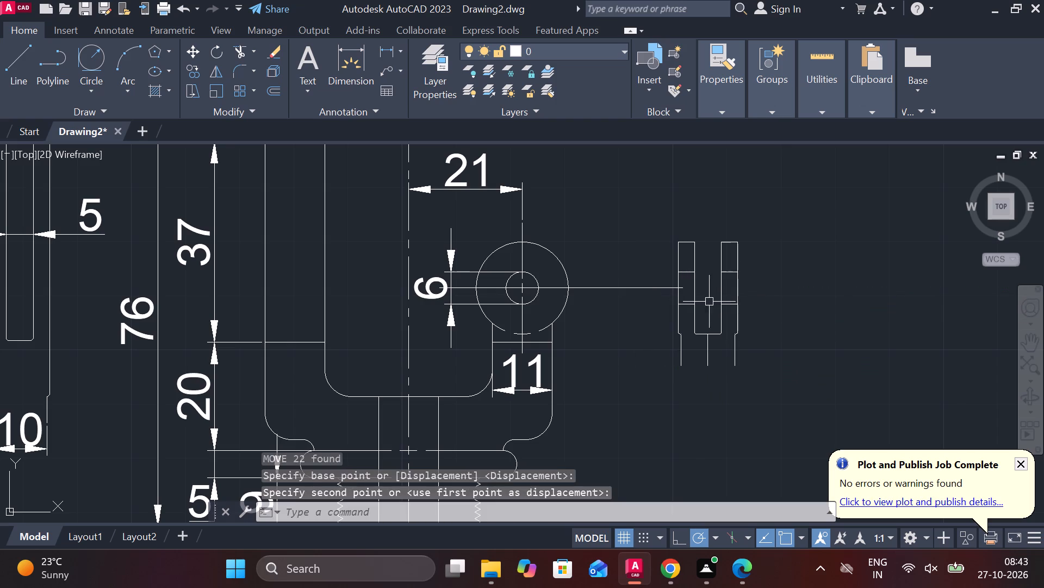
pyautogui.press('Escape')
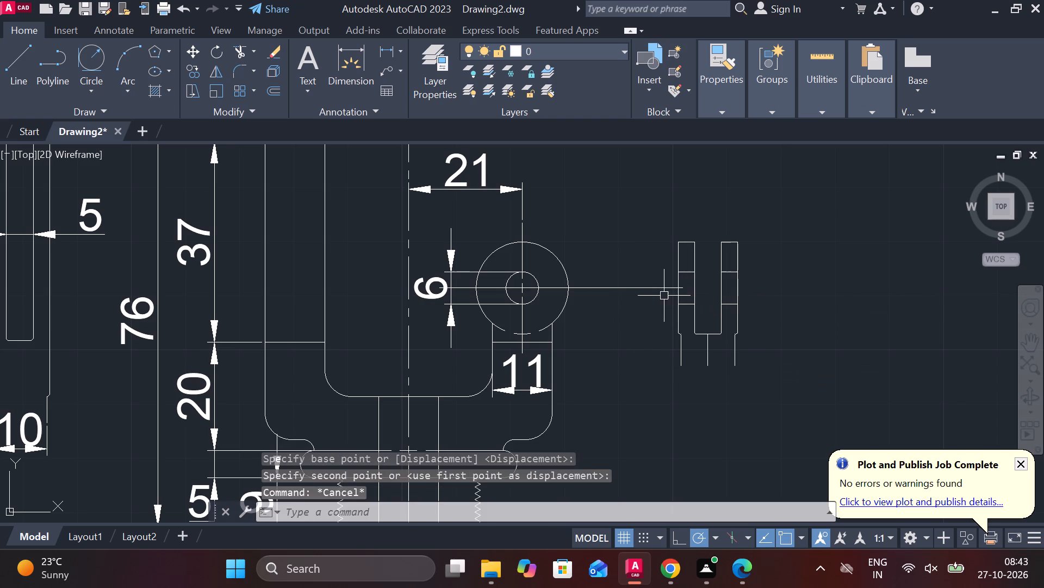
# Stretch the ring's horizontal centreline so that it runs past the far side of the moved fork view.
pyautogui.click(656, 285)
pyautogui.click(680, 290)
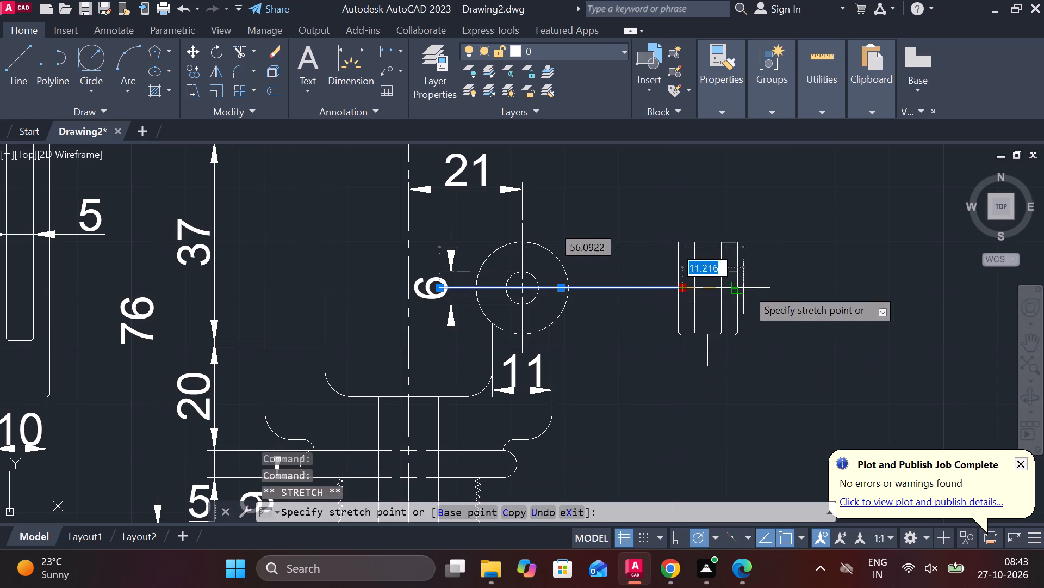
pyautogui.click(768, 288)
pyautogui.press('Escape')
# Give the horizontal centreline through the ring and fork view a dashed centreline-style linetype.
pyautogui.click(640, 291)
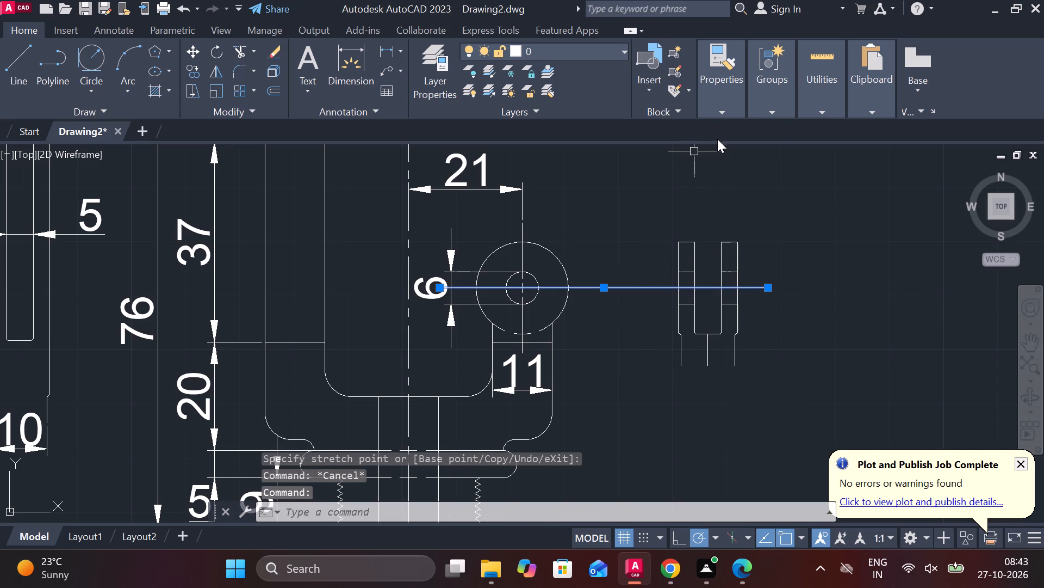
pyautogui.click(722, 116)
pyautogui.click(788, 168)
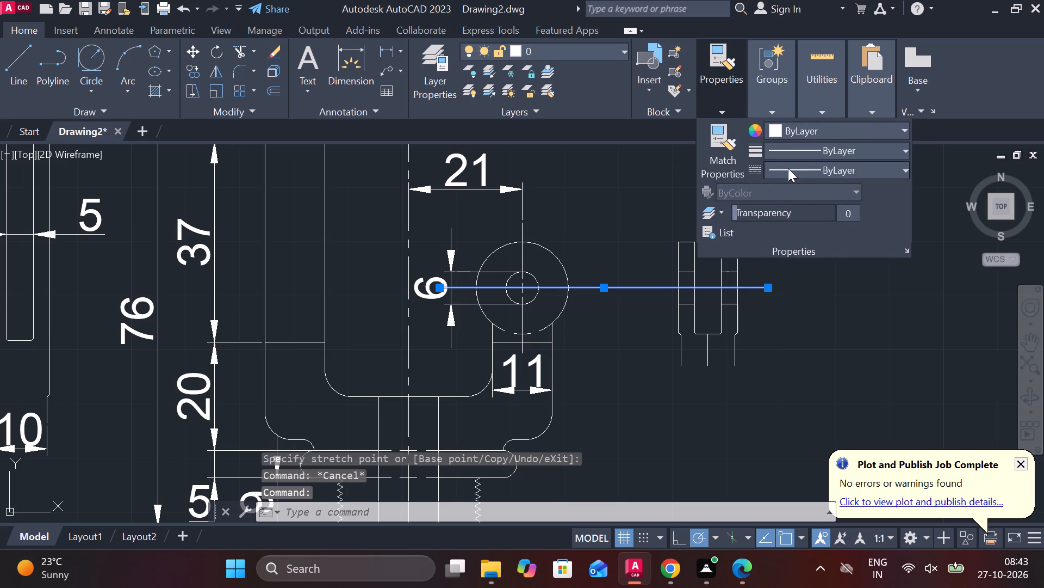
pyautogui.click(803, 290)
pyautogui.press('Escape')
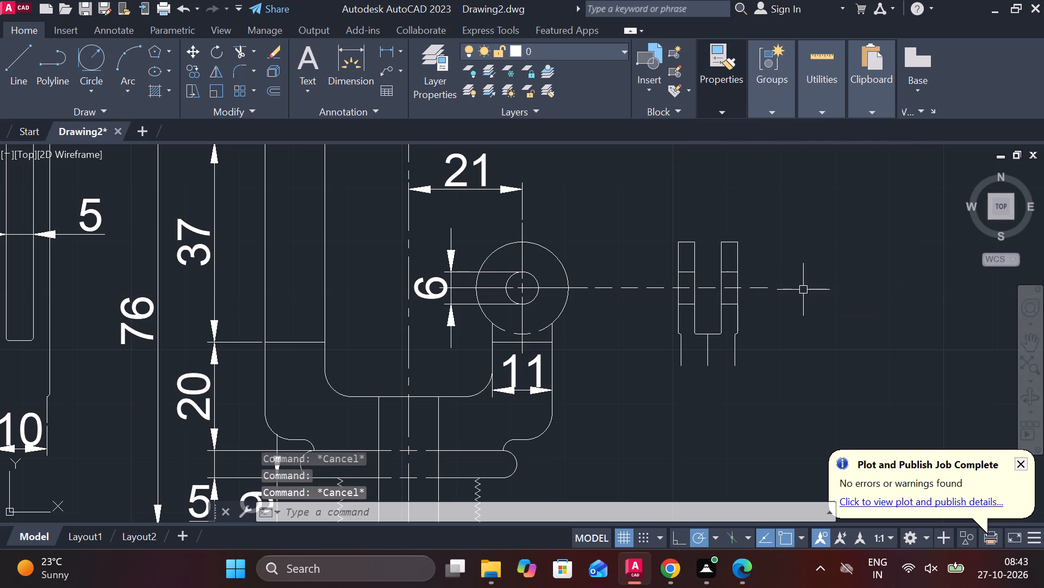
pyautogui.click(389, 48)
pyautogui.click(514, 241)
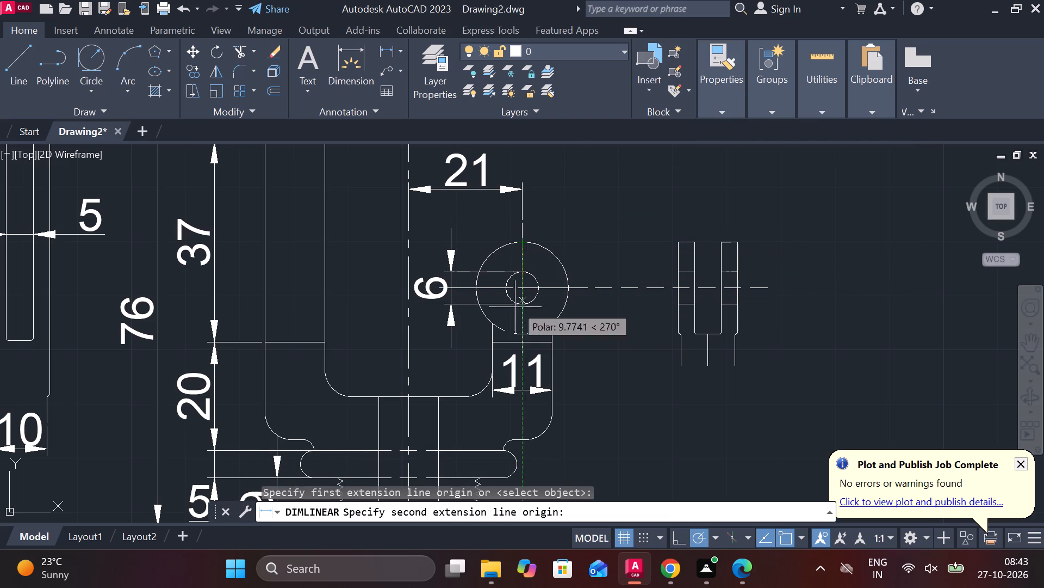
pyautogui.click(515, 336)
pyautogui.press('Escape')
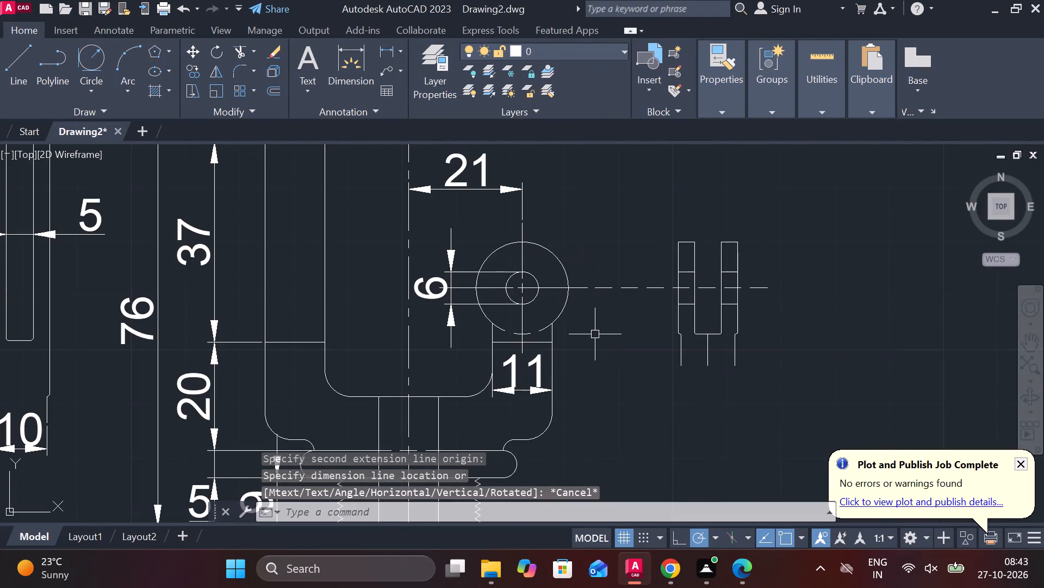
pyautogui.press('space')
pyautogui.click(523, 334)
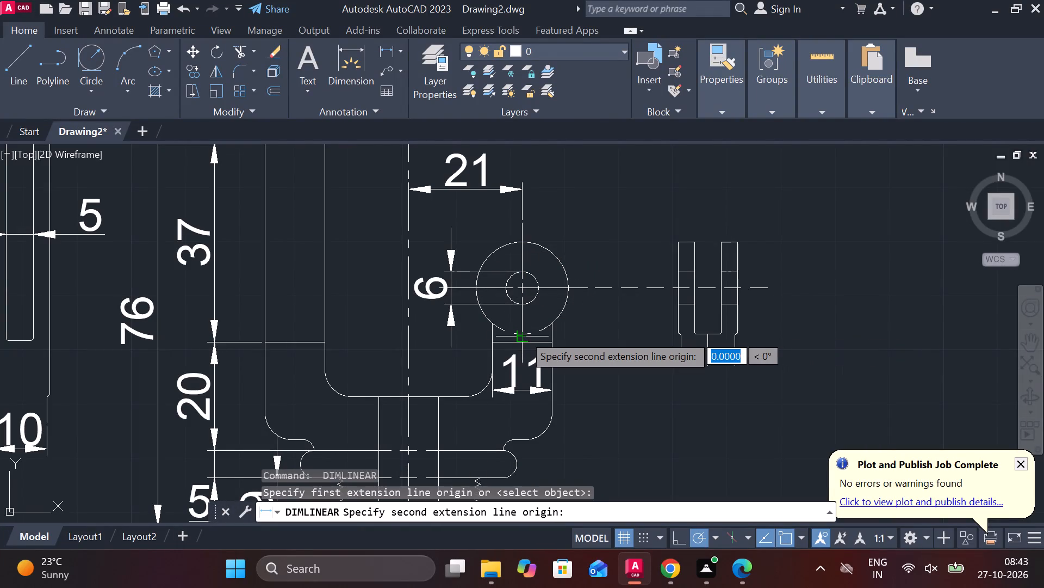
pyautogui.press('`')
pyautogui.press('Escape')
# Add a vertical linear dimension for the ring's outer diameter, placed between the ring and the fork view.
pyautogui.scroll(1, 525, 260)
pyautogui.press('space')
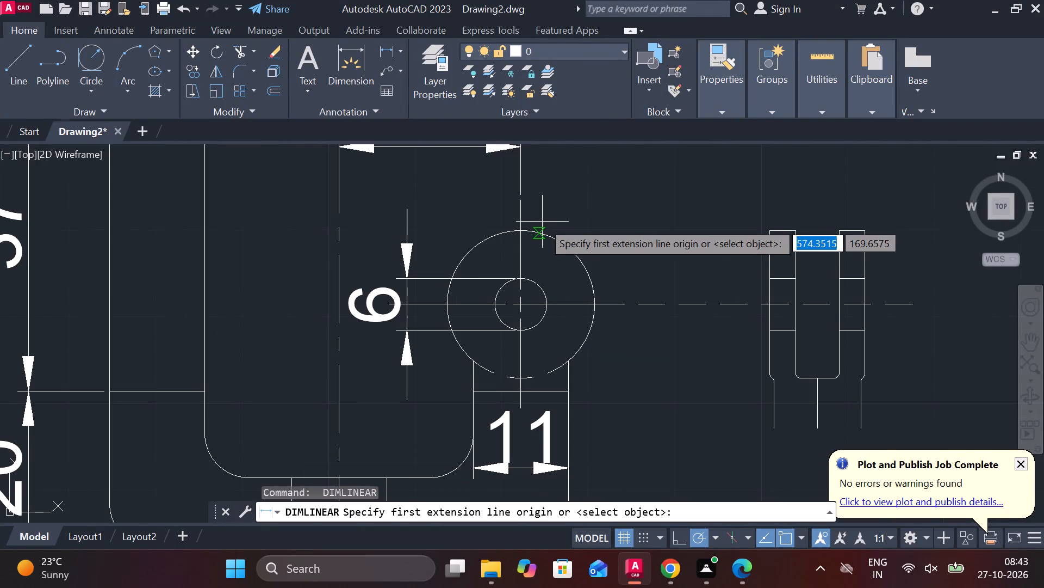
pyautogui.click(526, 229)
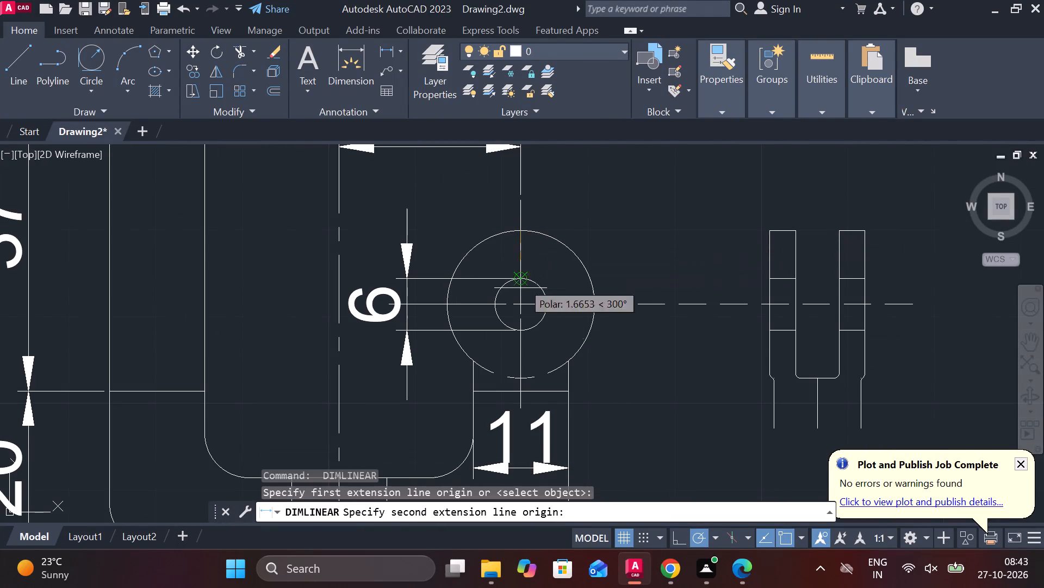
pyautogui.click(520, 380)
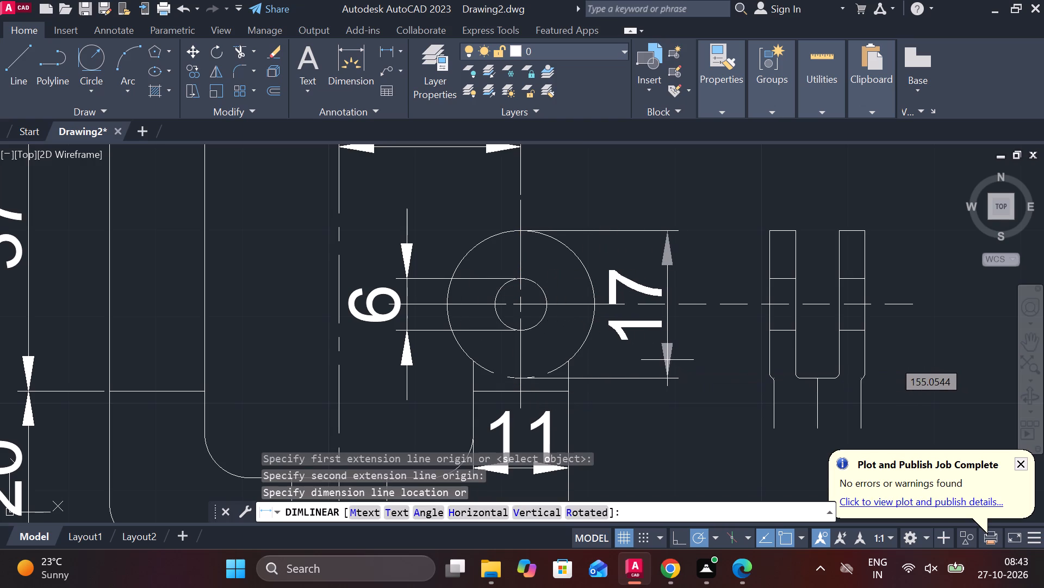
pyautogui.click(667, 360)
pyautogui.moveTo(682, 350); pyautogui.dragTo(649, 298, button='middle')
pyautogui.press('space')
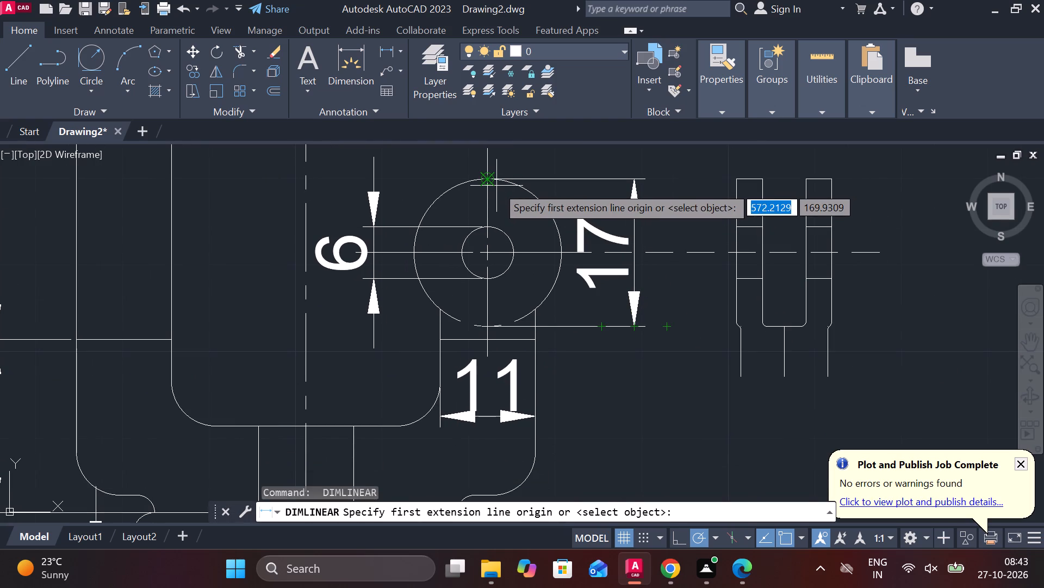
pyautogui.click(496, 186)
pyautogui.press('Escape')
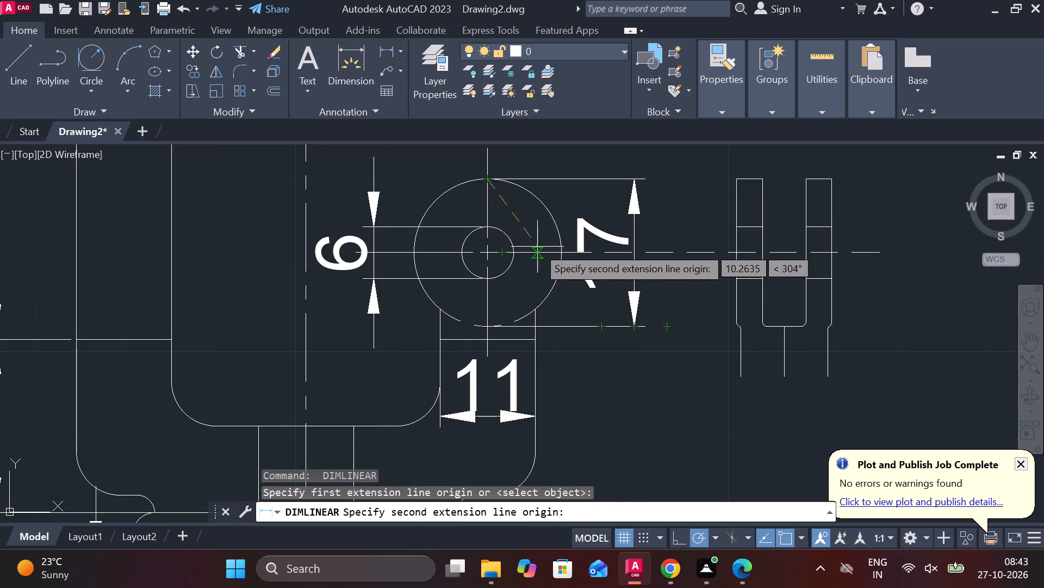
# Dimension the vertical distance from the ring's horizontal centreline to the bottom of the threaded base, outside the ring's outer-diameter dimension.
pyautogui.press('space')
pyautogui.click(659, 255)
pyautogui.scroll(-1, 659, 351)
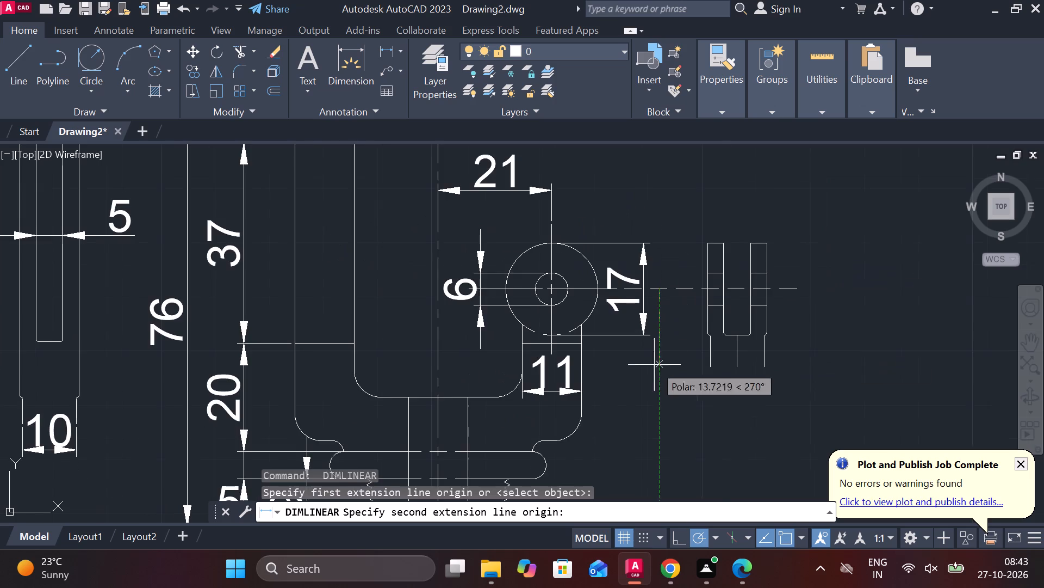
pyautogui.moveTo(644, 387); pyautogui.dragTo(589, 223, button='middle')
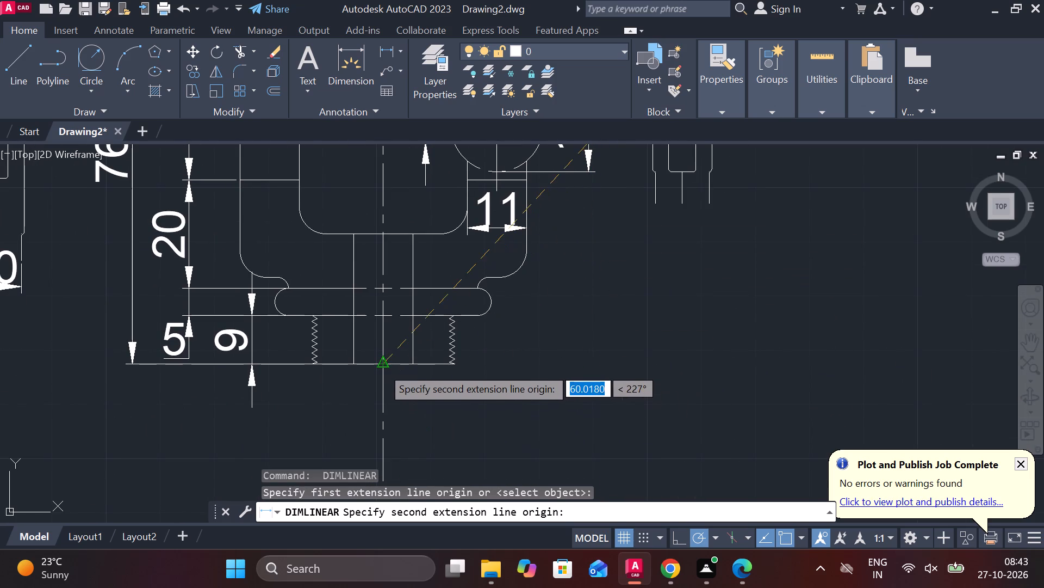
pyautogui.click(382, 367)
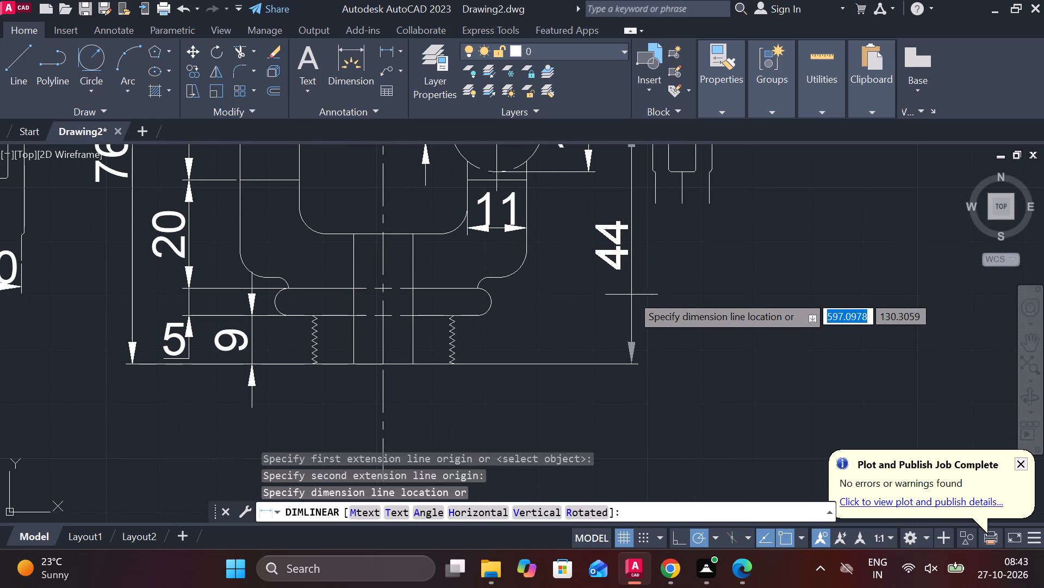
pyautogui.click(631, 295)
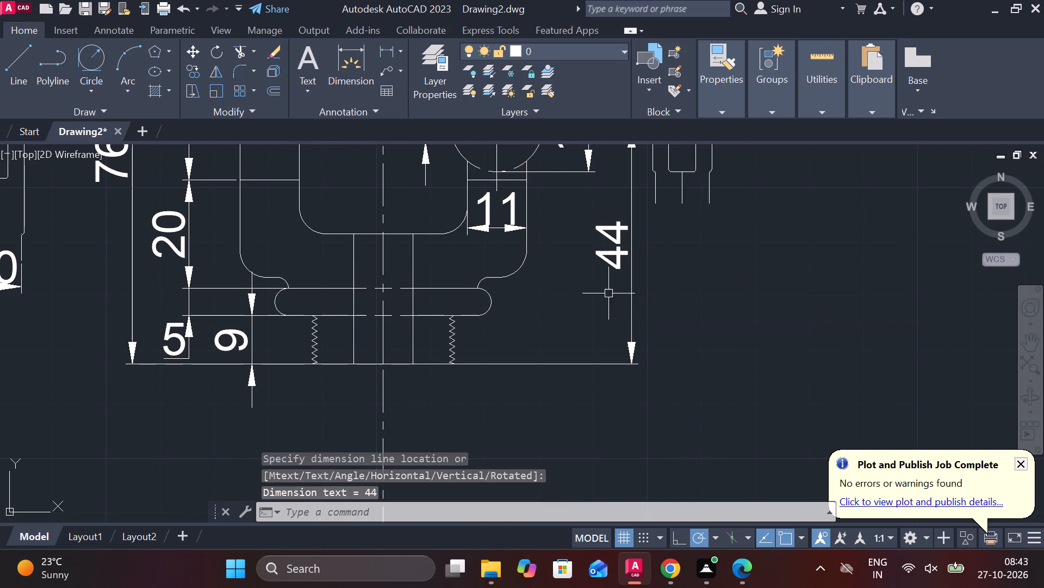
# Dimension the vertical distance from the U-shaped opening's floor to the bottom of the threaded base, inside the centreline-height dimension.
pyautogui.press('space')
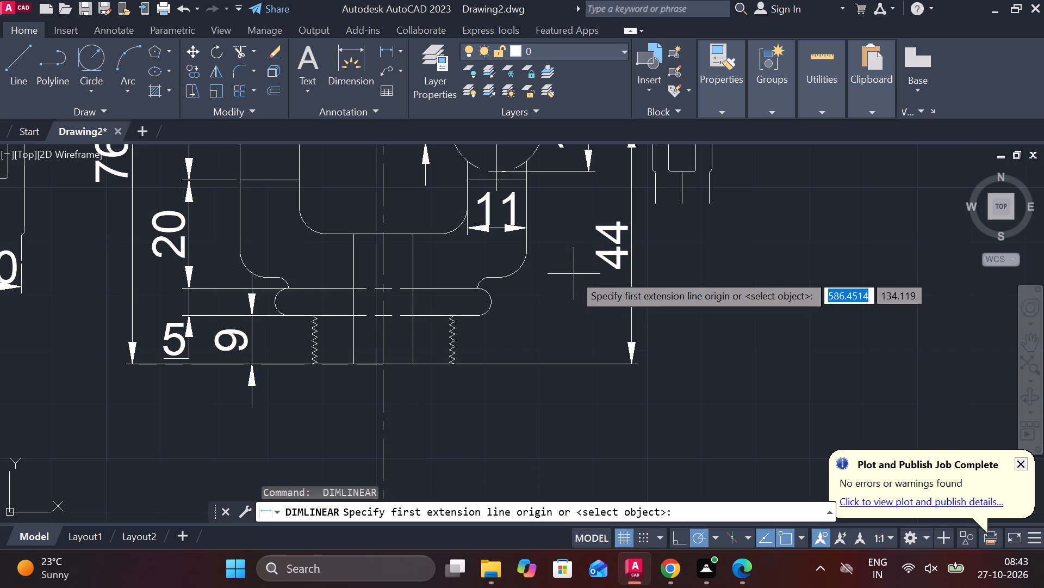
pyautogui.click(433, 232)
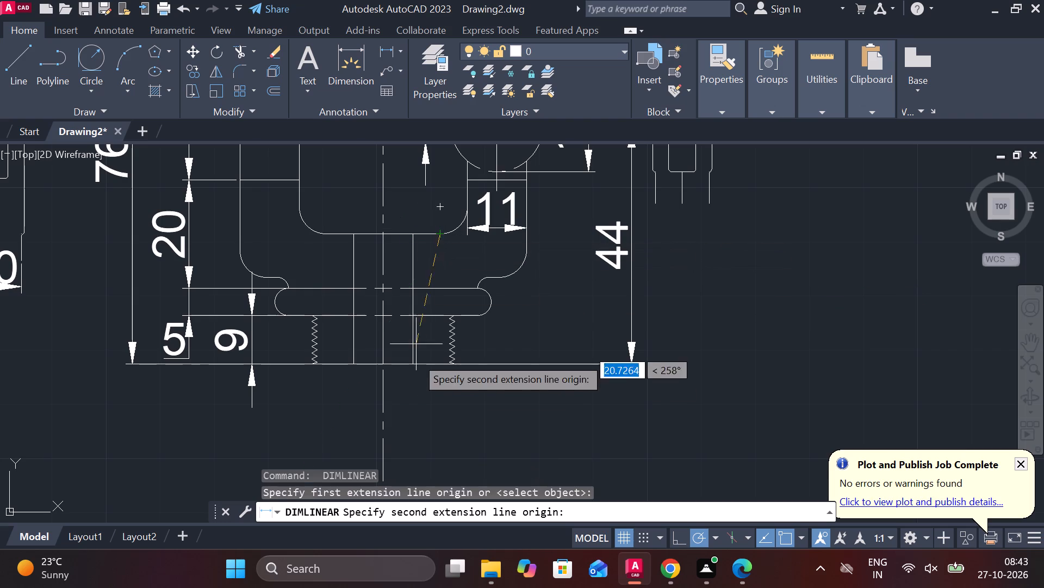
pyautogui.click(430, 367)
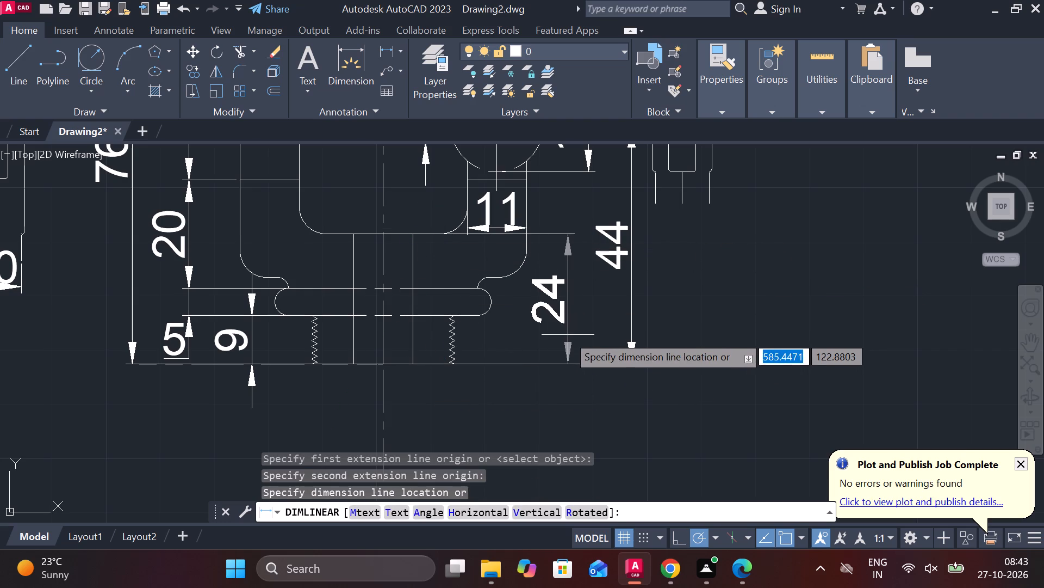
pyautogui.click(567, 335)
# Add a horizontal linear dimension for the width of the fork's prong nearest the ring, placed above the fork view.
pyautogui.scroll(-2, 617, 335)
pyautogui.scroll(2, 681, 260)
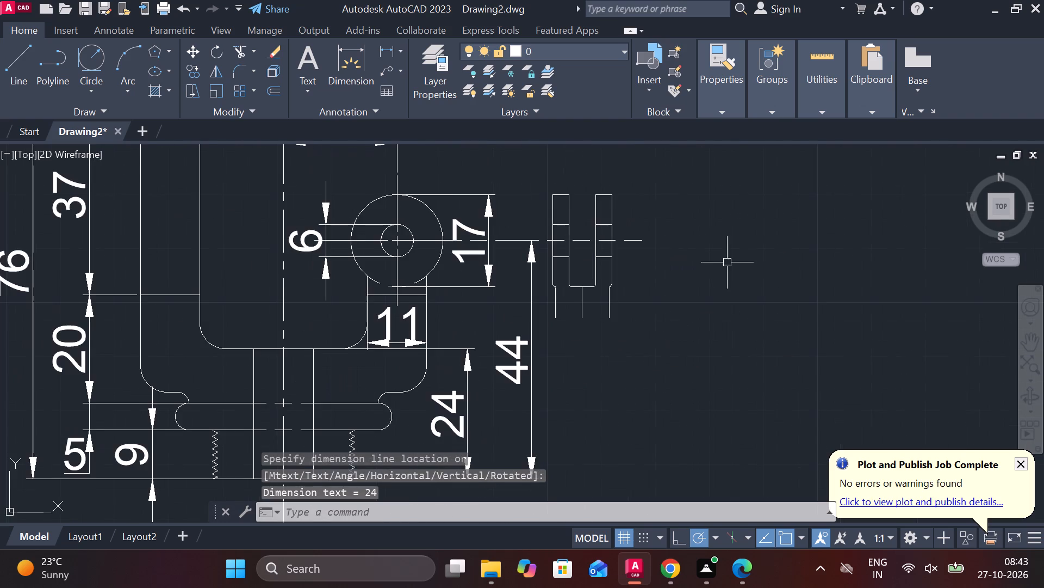
pyautogui.moveTo(727, 262); pyautogui.dragTo(639, 312, button='middle')
pyautogui.scroll(1, 551, 229)
pyautogui.press('space')
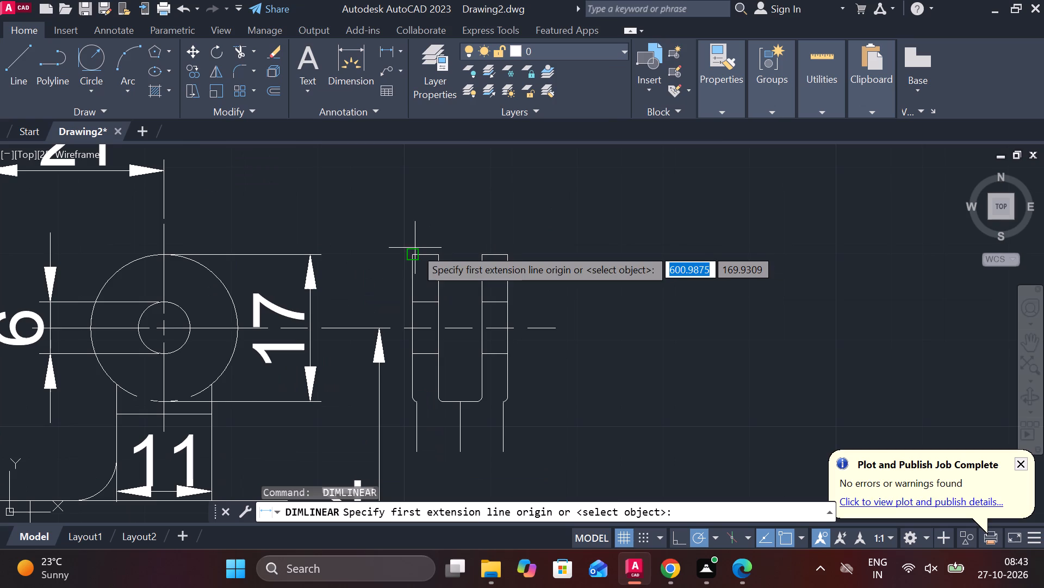
pyautogui.click(408, 248)
pyautogui.click(440, 256)
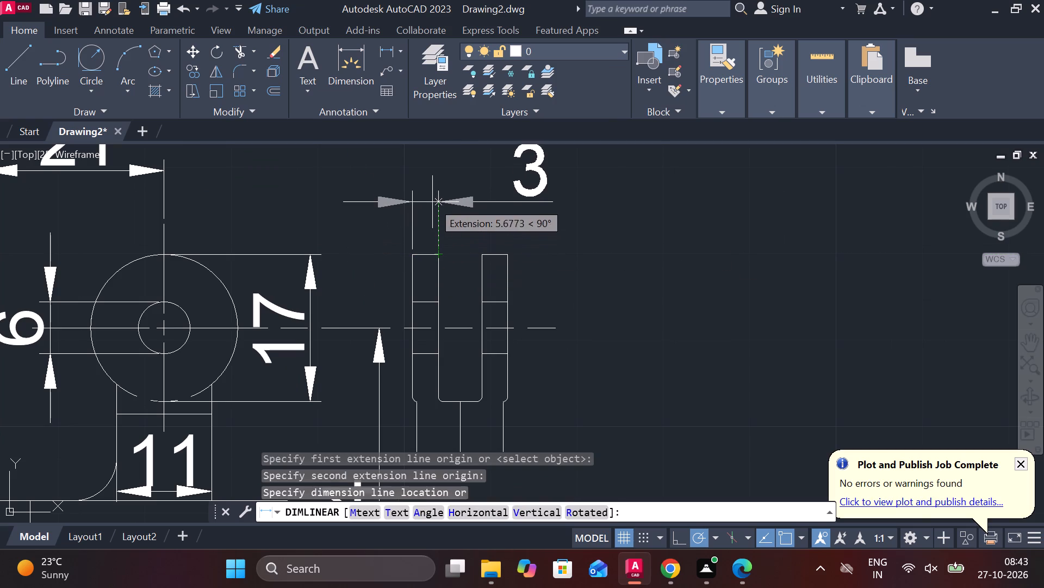
pyautogui.click(430, 188)
# Add a horizontal linear dimension for the fork view's overall width, placed above the prong-width dimension.
pyautogui.press('space')
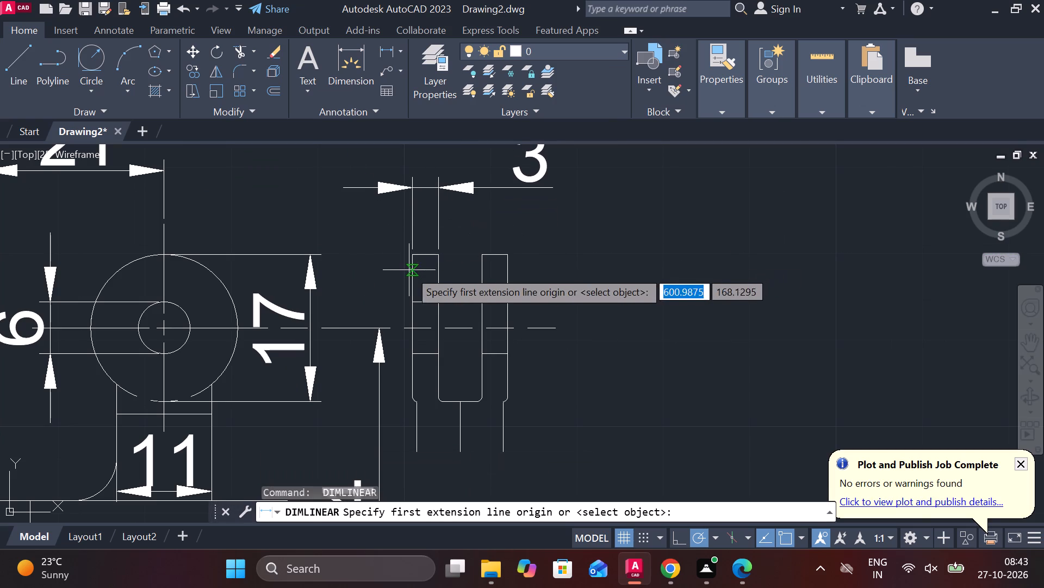
pyautogui.click(418, 255)
pyautogui.click(507, 254)
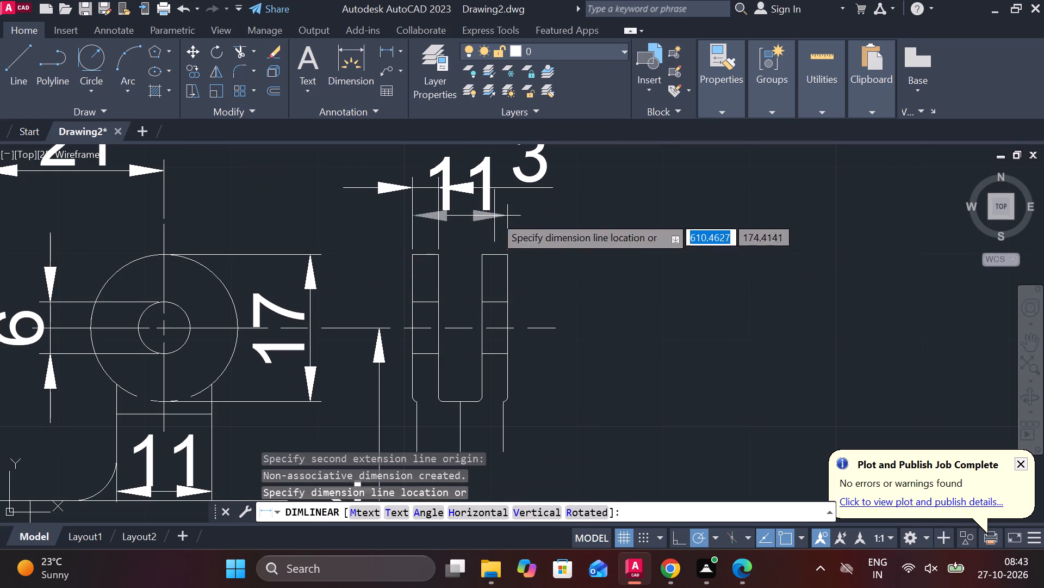
pyautogui.moveTo(494, 216); pyautogui.dragTo(493, 333, button='middle')
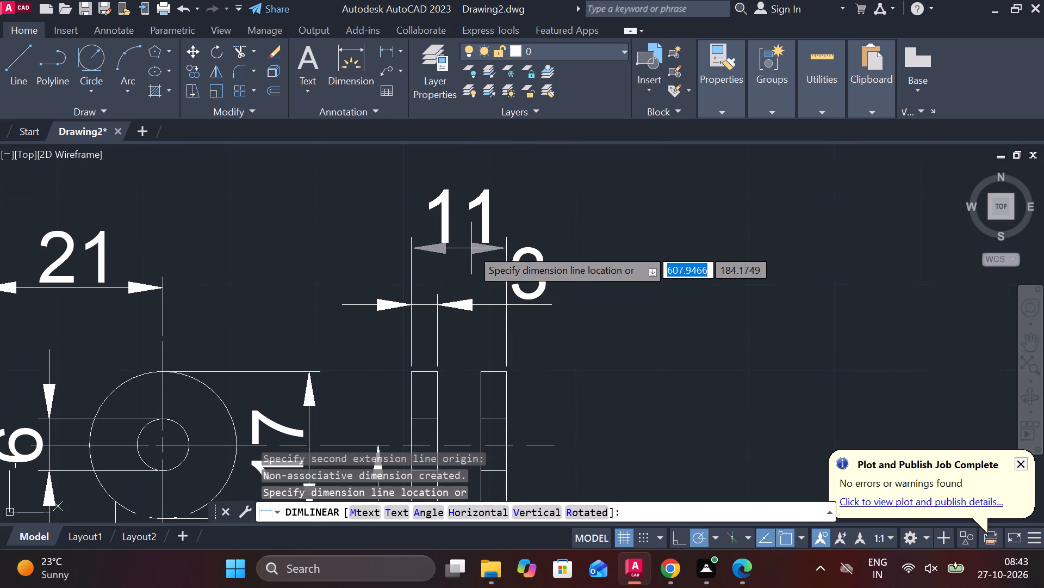
pyautogui.click(471, 248)
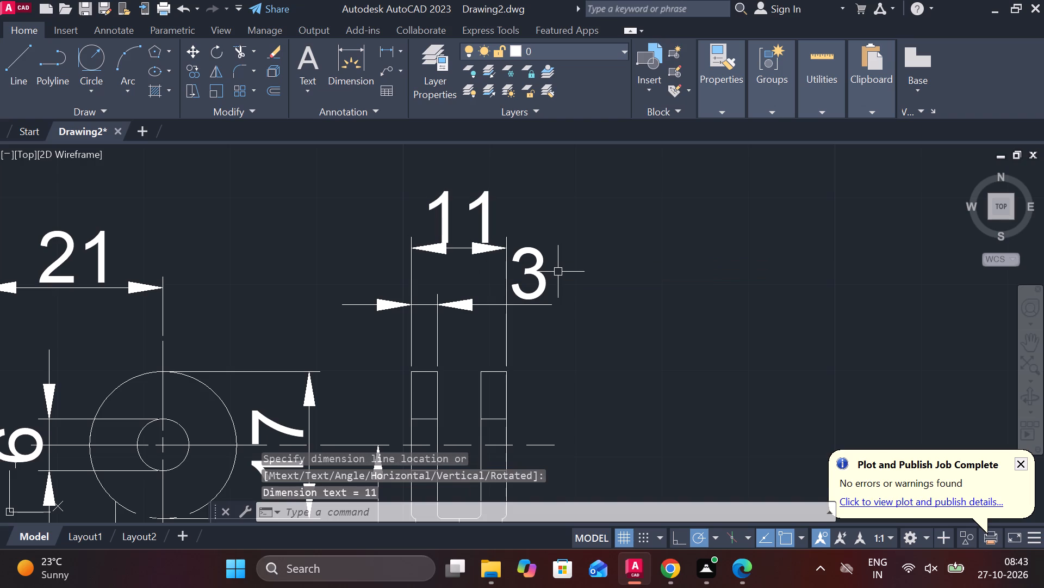
pyautogui.press('Escape')
# Move the fork's prong-width dimension closer to the fork and place its text outside, on the side facing the ring.
pyautogui.click(540, 267)
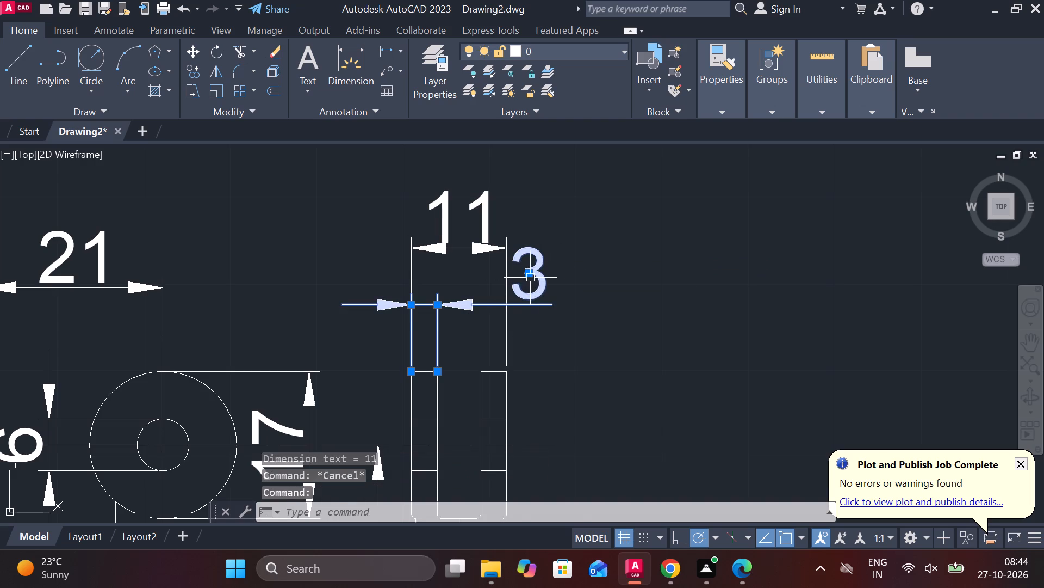
pyautogui.click(530, 274)
pyautogui.click(335, 334)
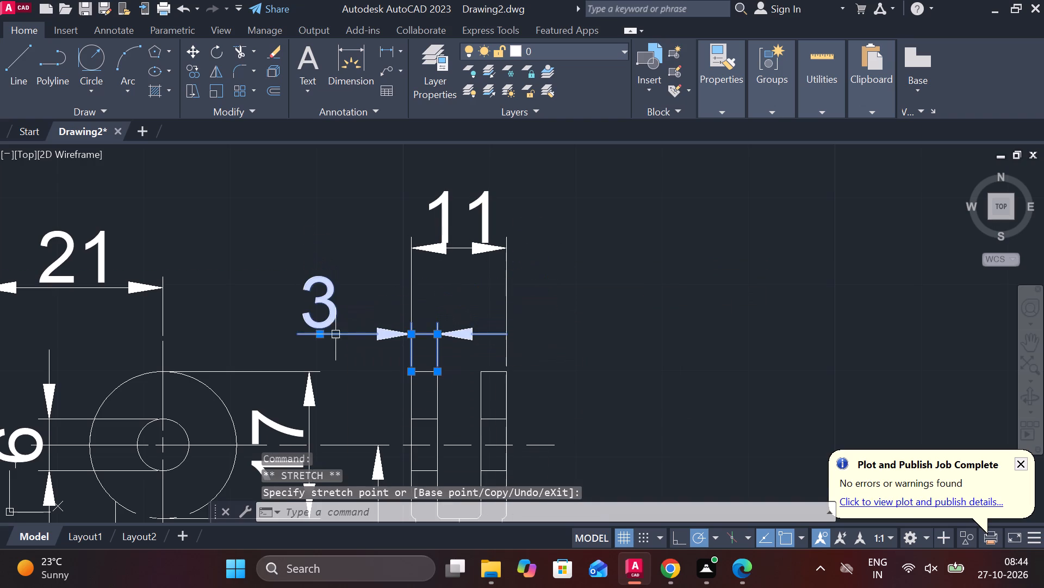
pyautogui.press('Escape')
# Move the fork view's overall-width dimension down, closer to the prong-width dimension.
pyautogui.click(474, 253)
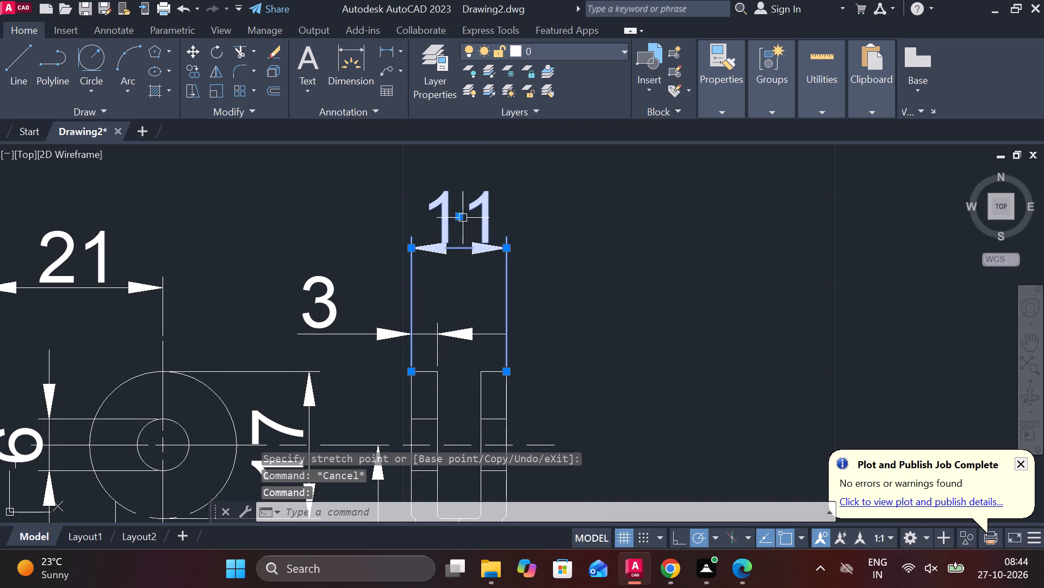
pyautogui.click(455, 215)
pyautogui.click(458, 286)
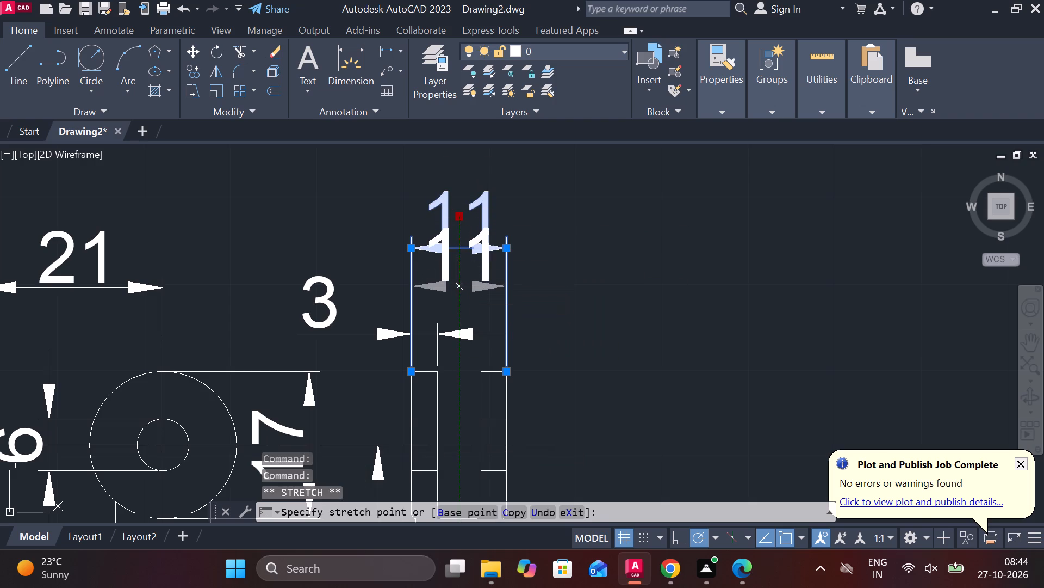
pyautogui.press('Escape')
# Add a horizontal linear dimension for the width of the stem beneath the fork, placed below the fork view.
pyautogui.moveTo(619, 409); pyautogui.dragTo(620, 238, button='middle')
pyautogui.moveTo(556, 344); pyautogui.dragTo(574, 311, button='middle')
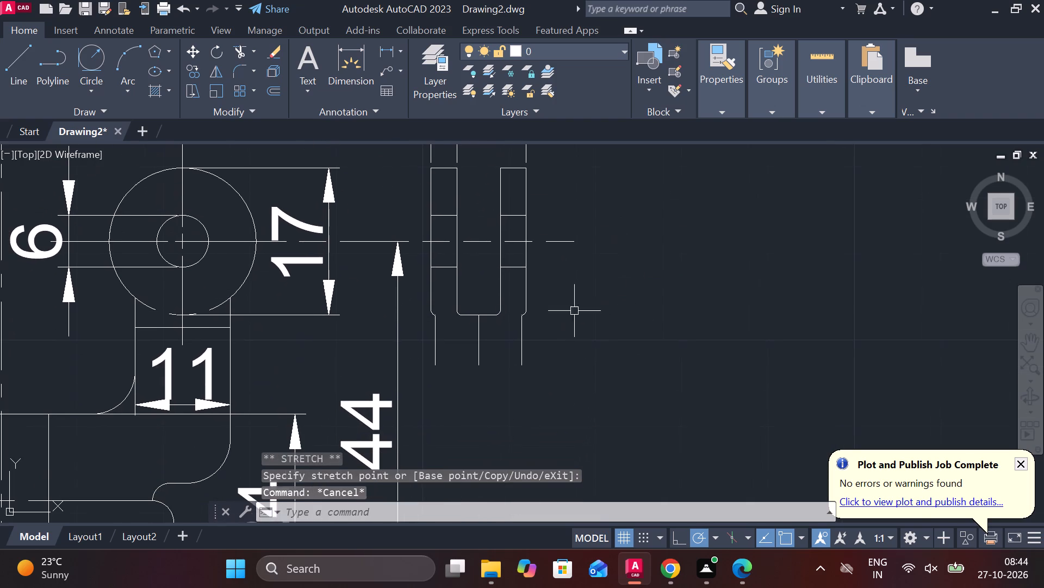
pyautogui.press('space')
pyautogui.click(442, 351)
pyautogui.click(526, 345)
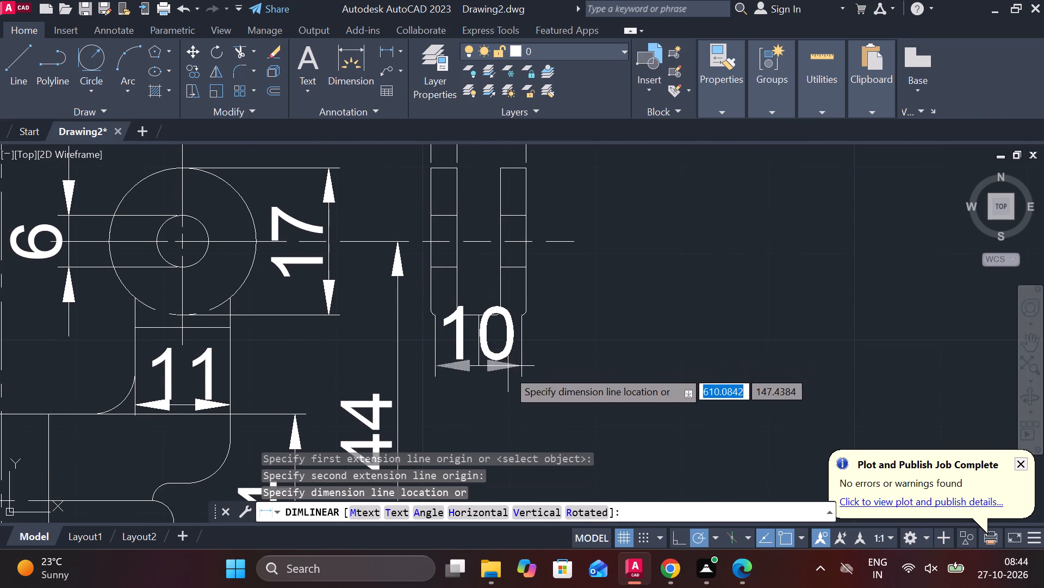
pyautogui.click(502, 413)
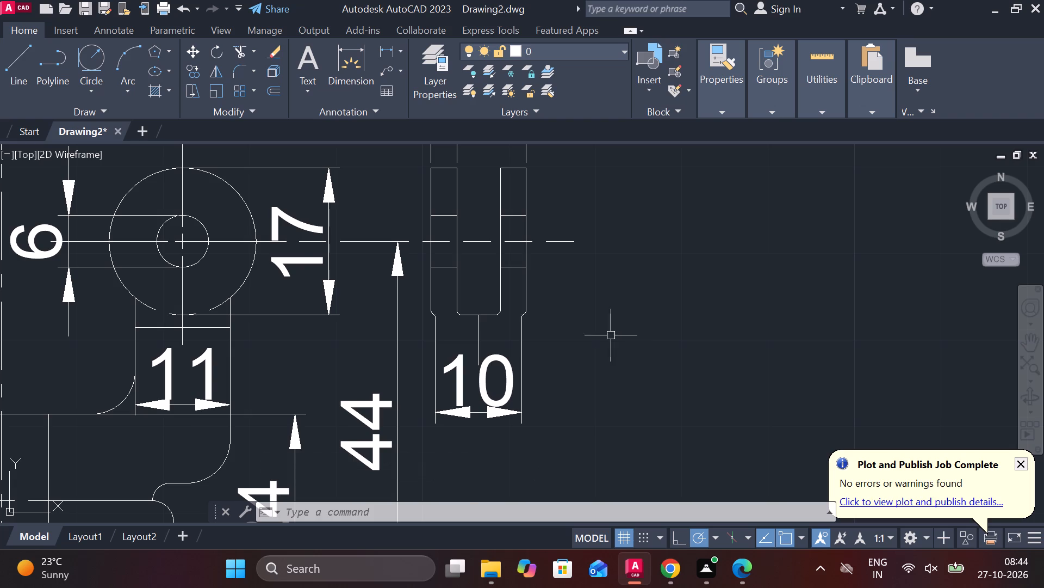
# Add a horizontal linear dimension for the threaded base's outer width, placed below the front view.
pyautogui.scroll(-1, 586, 343)
pyautogui.scroll(-1, 664, 305)
pyautogui.moveTo(336, 444); pyautogui.dragTo(398, 411, button='middle')
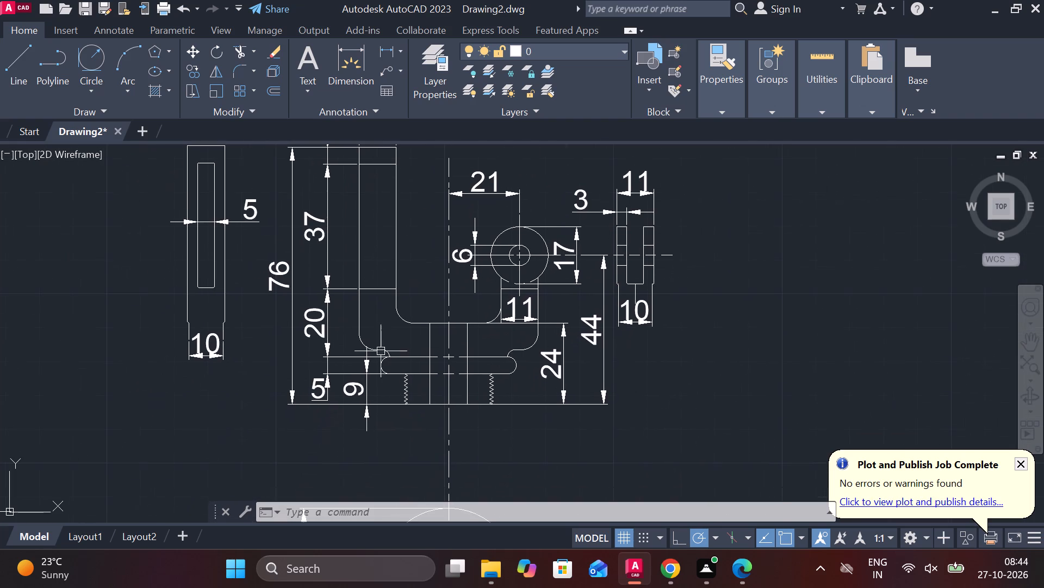
pyautogui.click(388, 49)
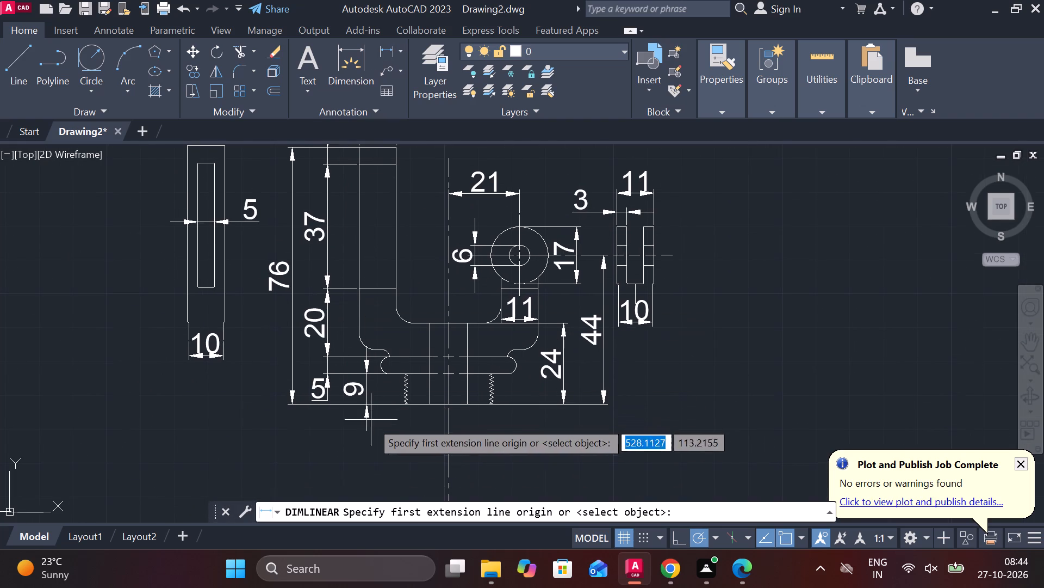
pyautogui.scroll(3, 378, 425)
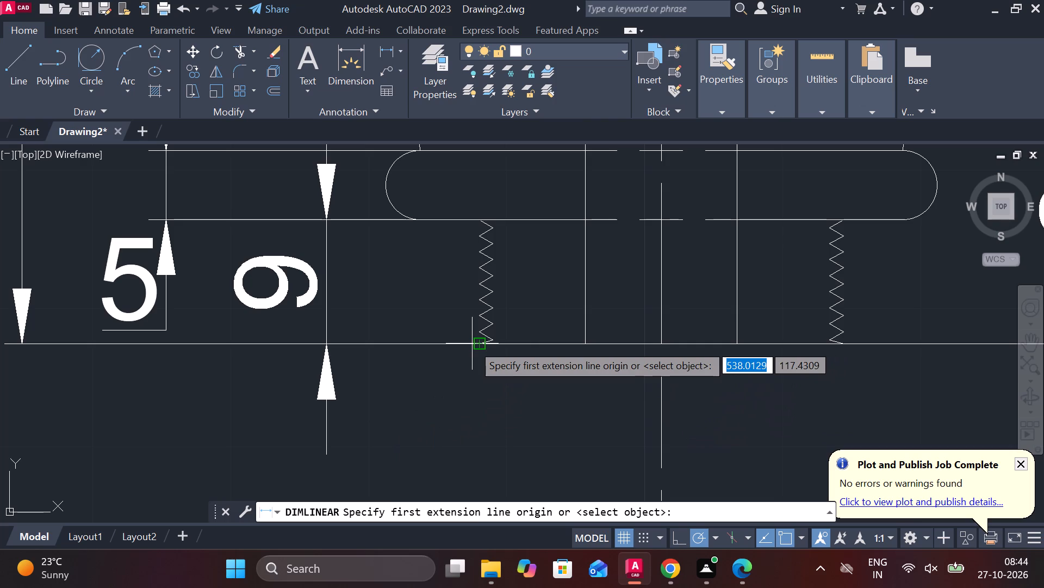
pyautogui.click(472, 344)
pyautogui.click(846, 347)
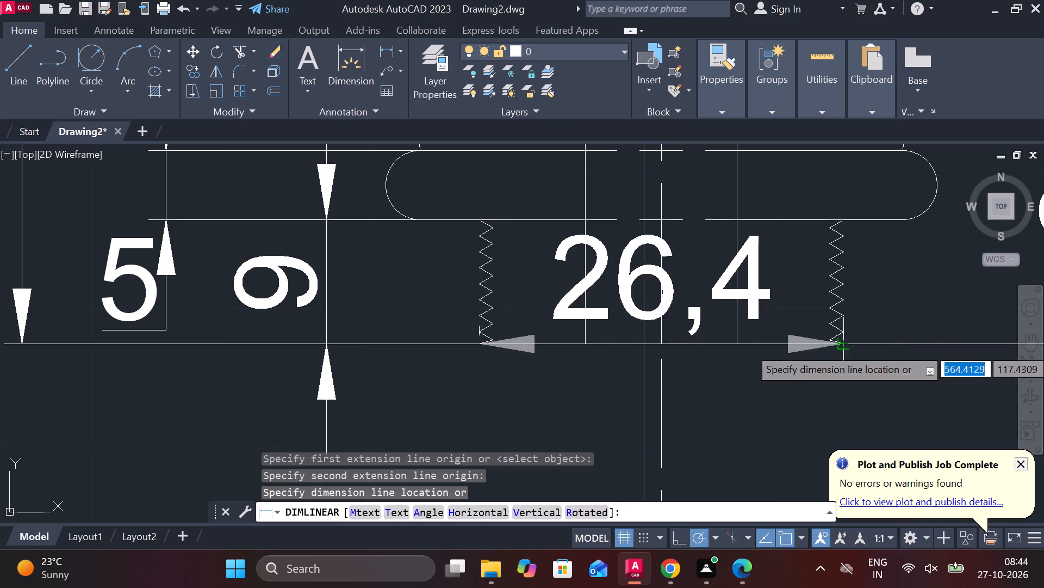
pyautogui.moveTo(761, 393); pyautogui.dragTo(660, 324, button='middle')
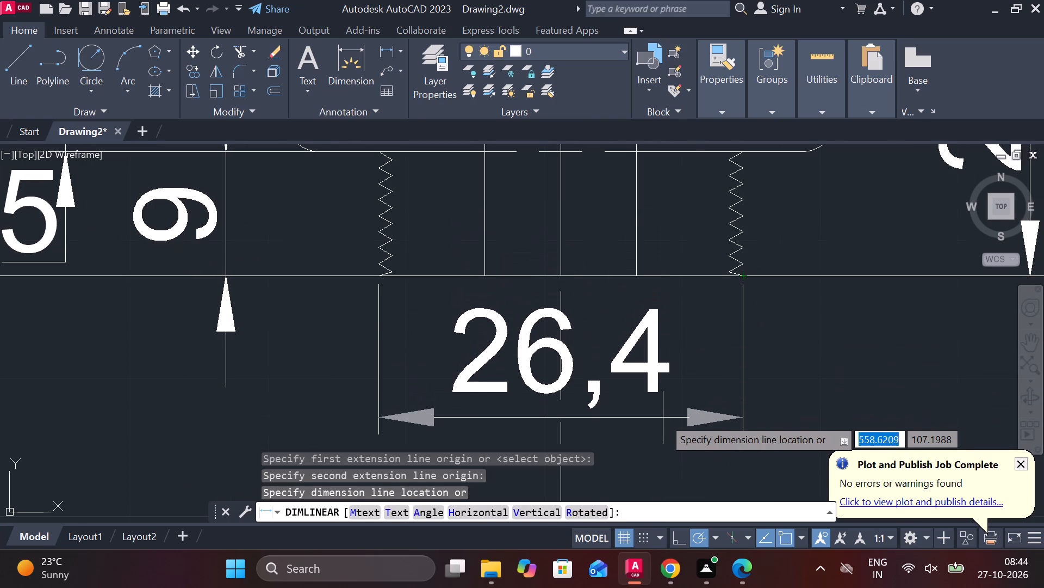
pyautogui.click(663, 430)
# Add a horizontal linear dimension for the central bore's width in the front view, placed above the U-shaped opening's floor.
pyautogui.scroll(-1, 645, 393)
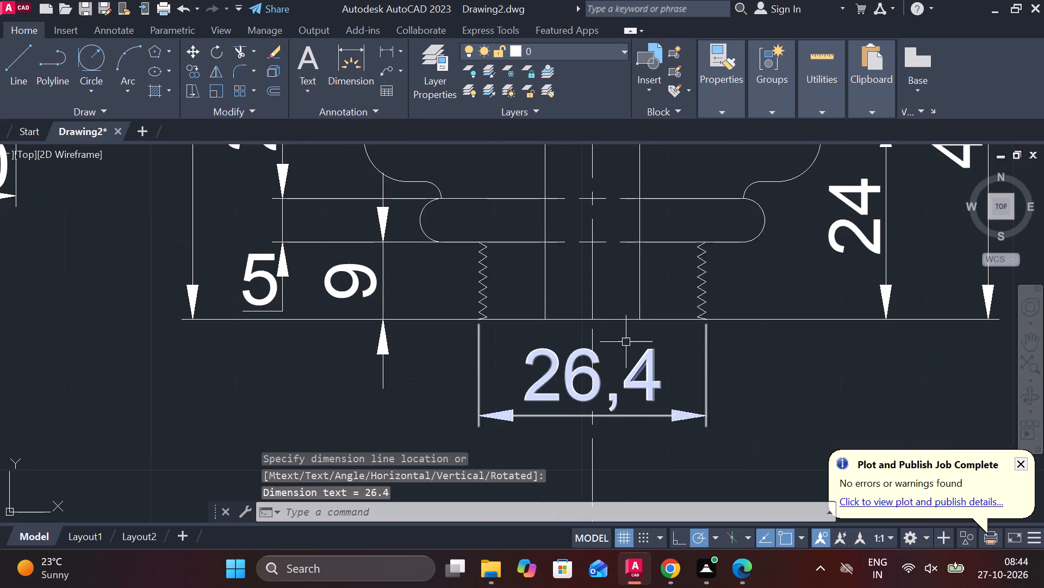
pyautogui.moveTo(626, 339); pyautogui.dragTo(599, 438, button='middle')
pyautogui.click(377, 53)
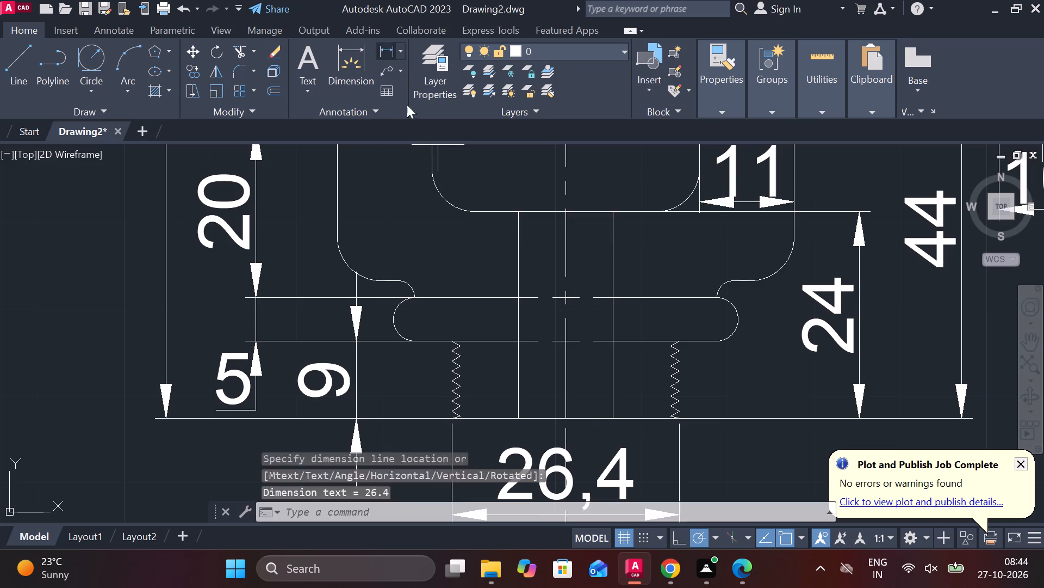
pyautogui.click(512, 212)
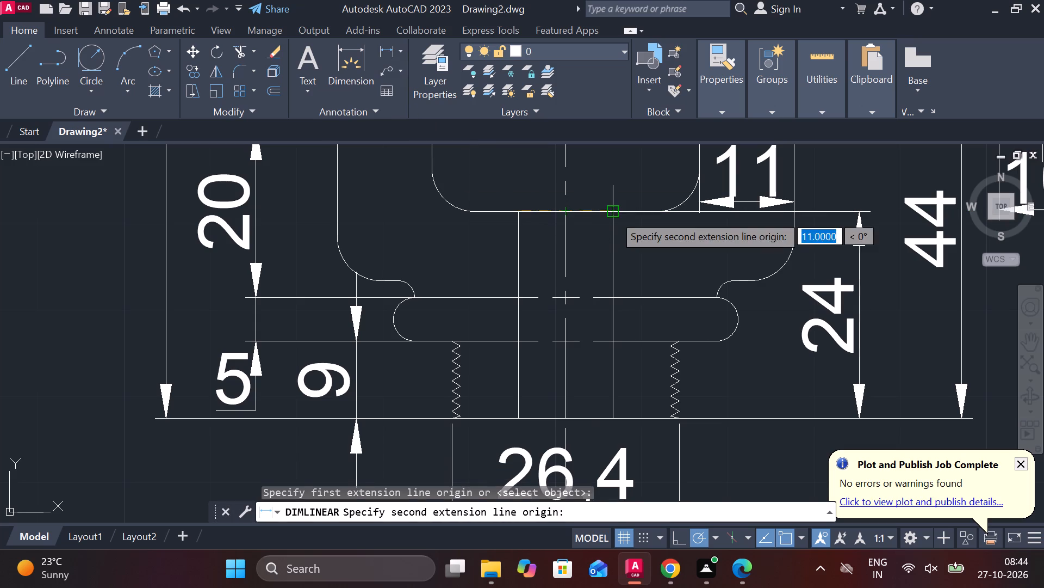
pyautogui.click(613, 215)
pyautogui.moveTo(554, 201); pyautogui.dragTo(528, 312, button='middle')
pyautogui.click(526, 295)
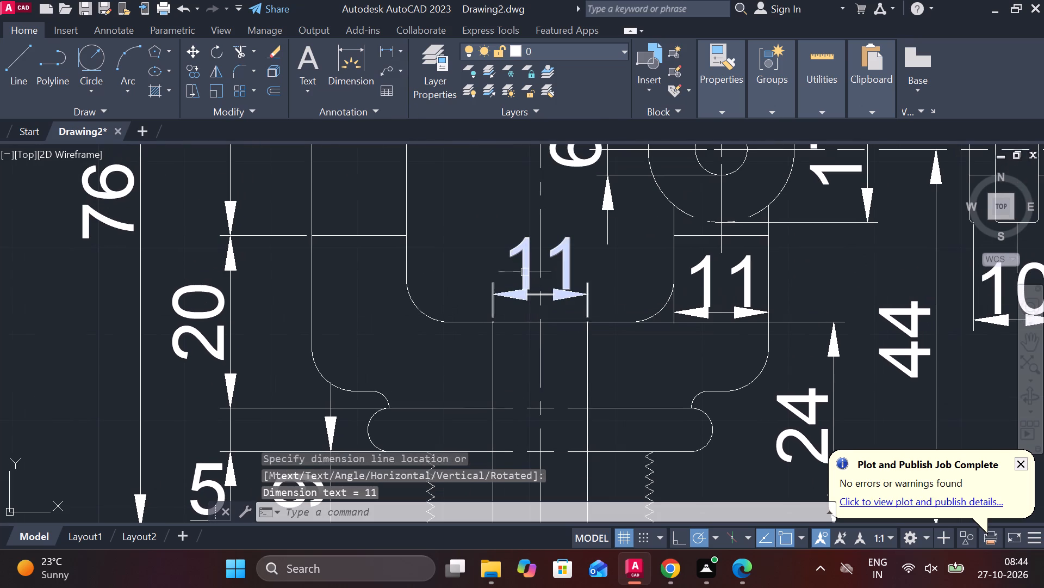
# Add a diameter symbol before the central bore's dimension text so it reads Ø11.
pyautogui.doubleClick(525, 270)
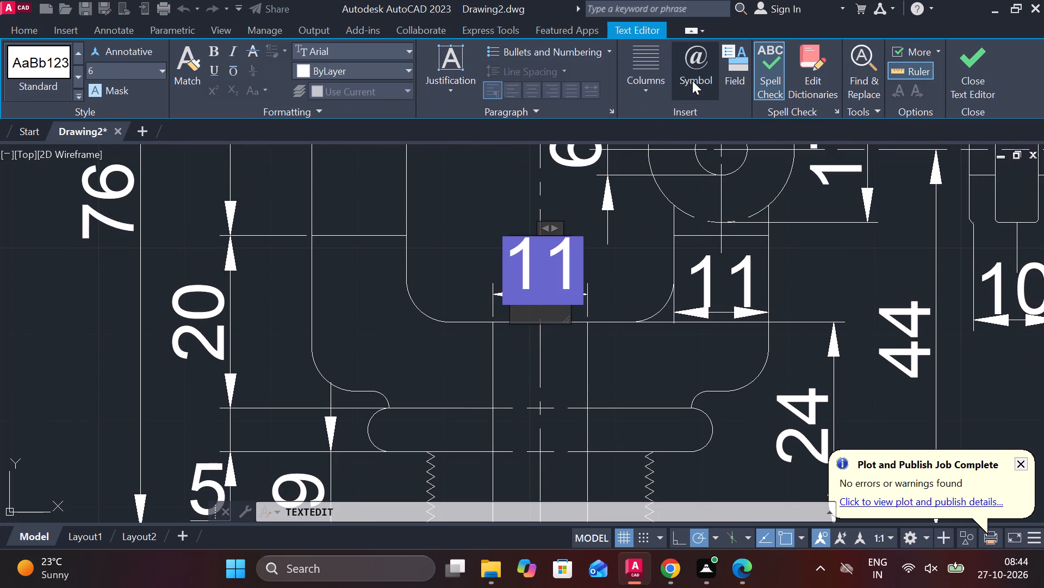
pyautogui.doubleClick(689, 83)
pyautogui.click(697, 95)
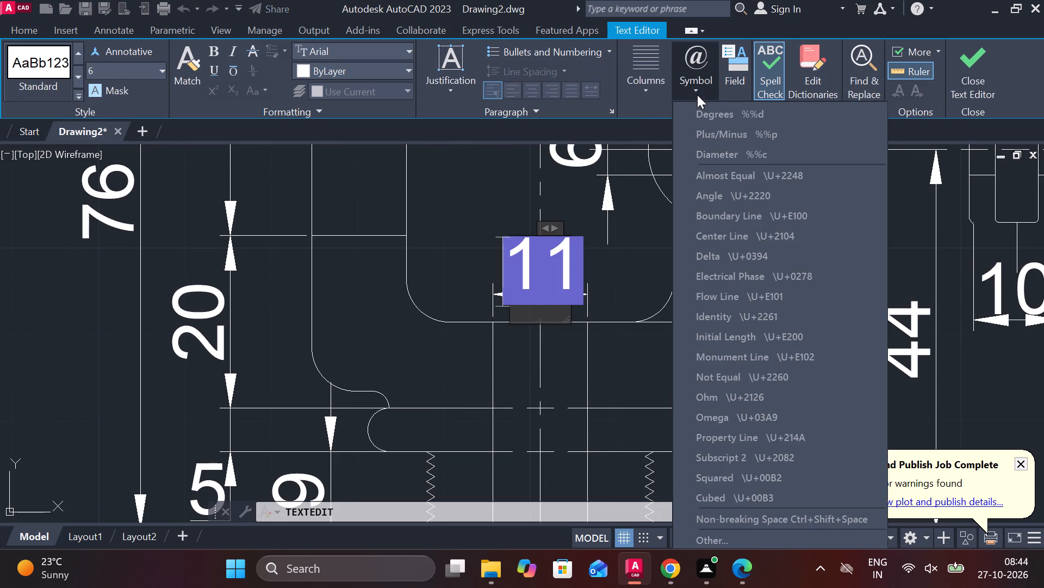
pyautogui.click(715, 154)
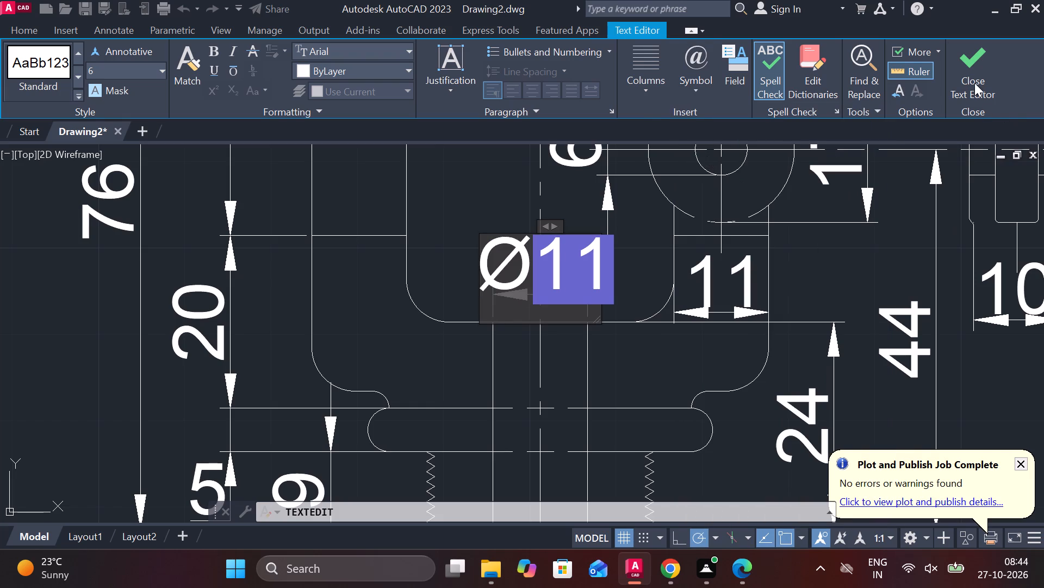
pyautogui.click(974, 79)
pyautogui.press('Escape')
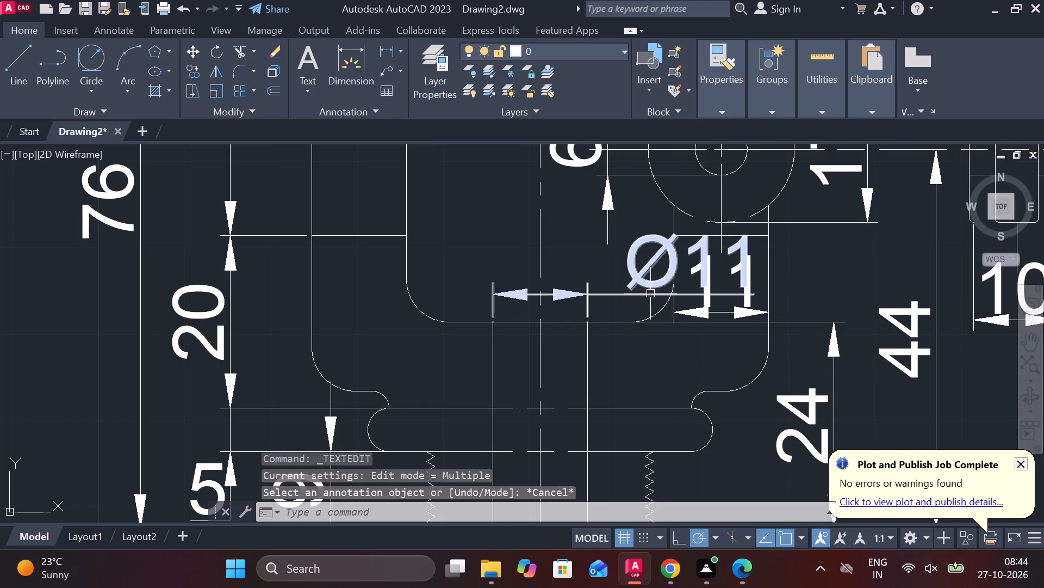
# Centre the Ø11 dimension text over the bore and move the dimension line closer to the U-shaped opening's floor.
pyautogui.click(663, 272)
pyautogui.click(688, 258)
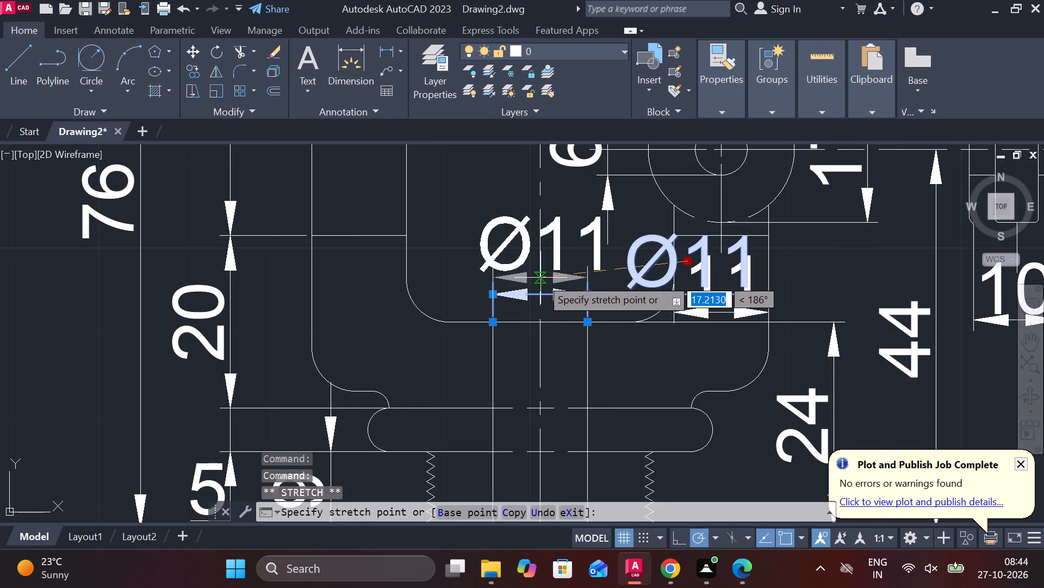
pyautogui.click(540, 278)
pyautogui.press('Escape')
pyautogui.scroll(-1, 623, 302)
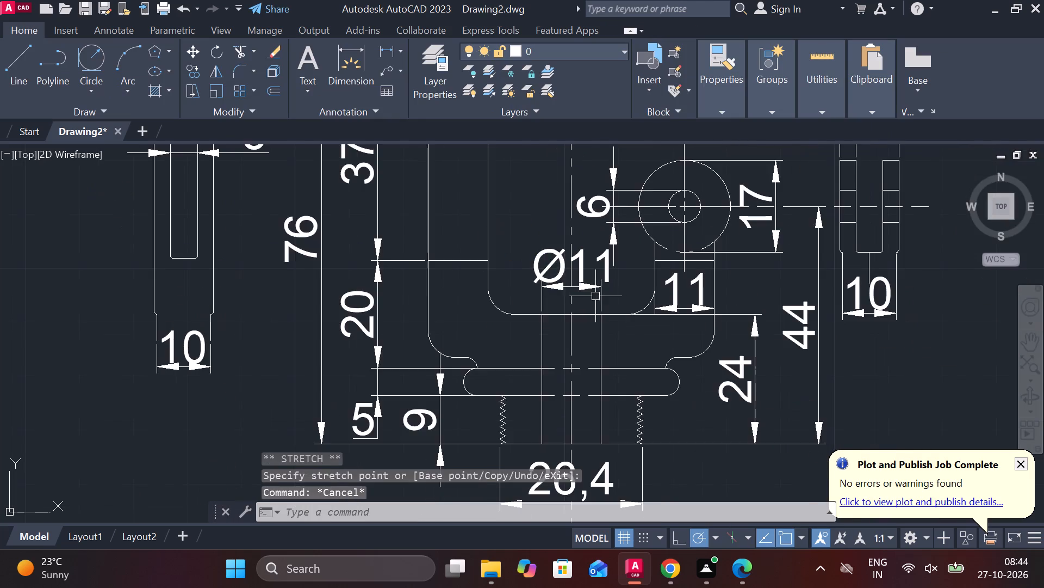
pyautogui.scroll(2, 593, 296)
pyautogui.click(570, 273)
pyautogui.press('Escape')
pyautogui.click(550, 275)
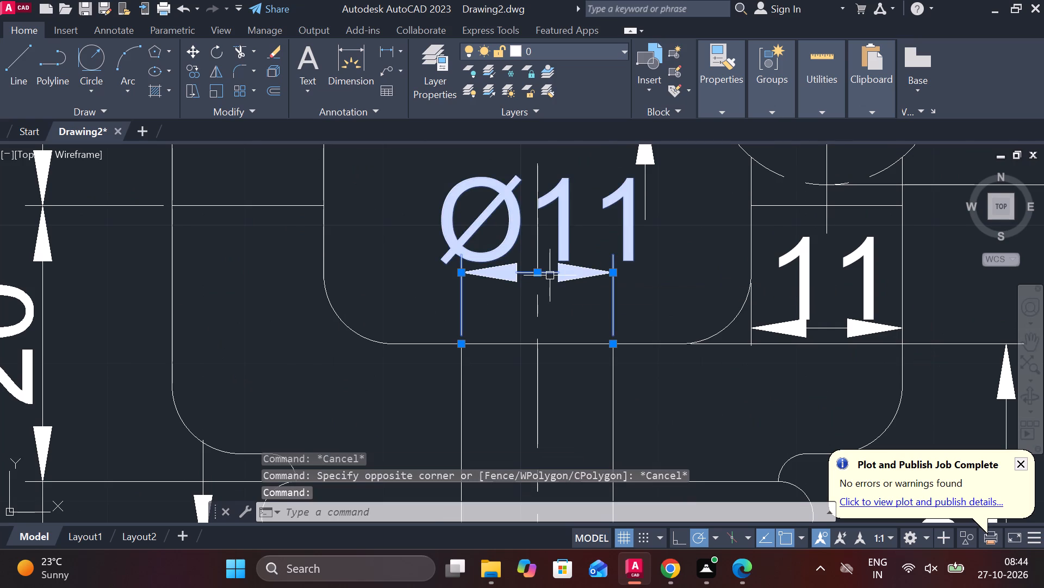
pyautogui.click(540, 275)
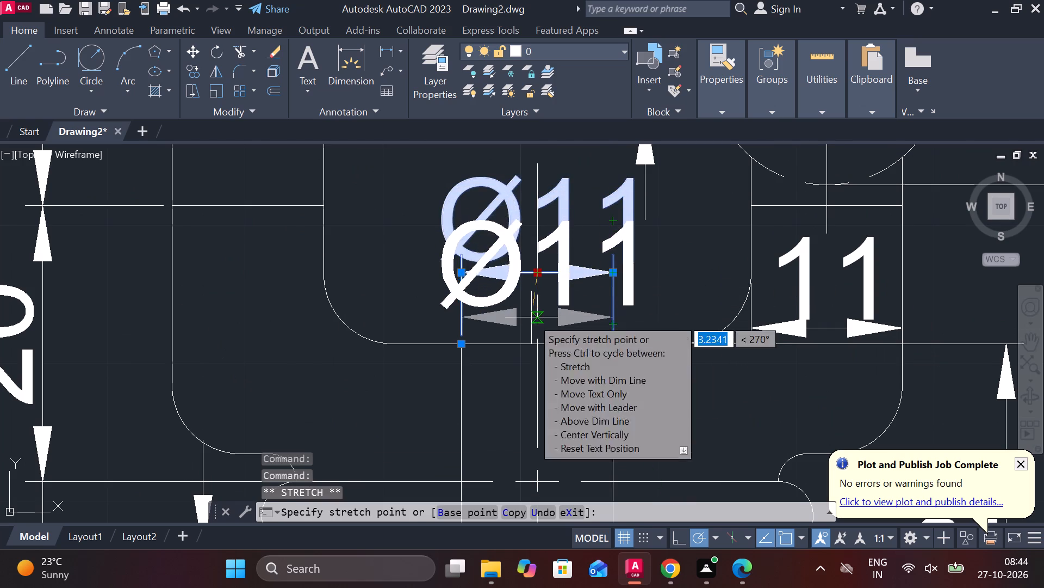
pyautogui.click(531, 317)
pyautogui.press('Escape')
# Add a vertical linear dimension for the thickness of the top view's arm, placed beside its end under the ring side.
pyautogui.scroll(-2, 636, 303)
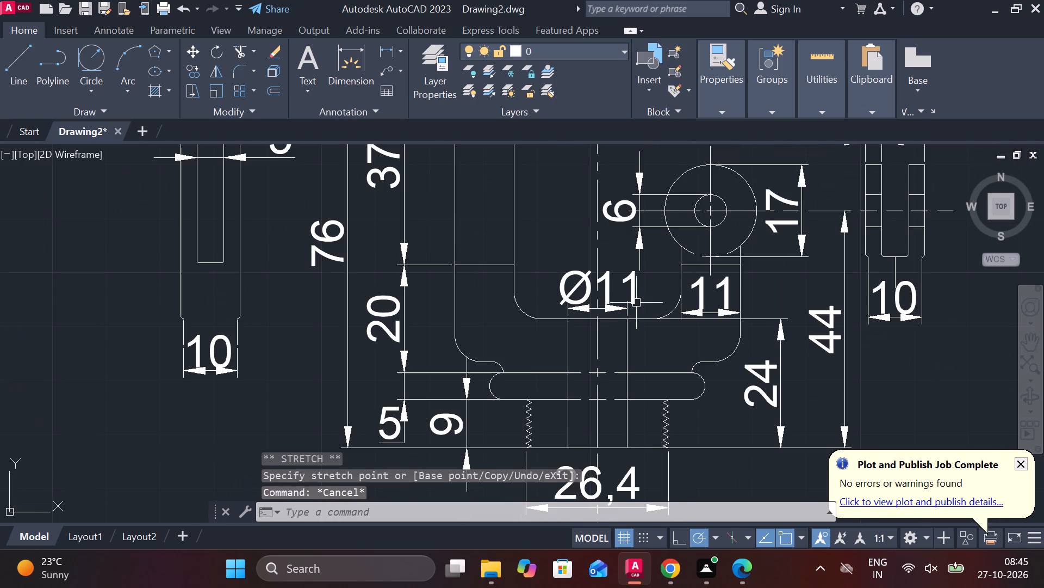
pyautogui.scroll(-2, 636, 303)
pyautogui.moveTo(737, 364); pyautogui.dragTo(674, 353, button='middle')
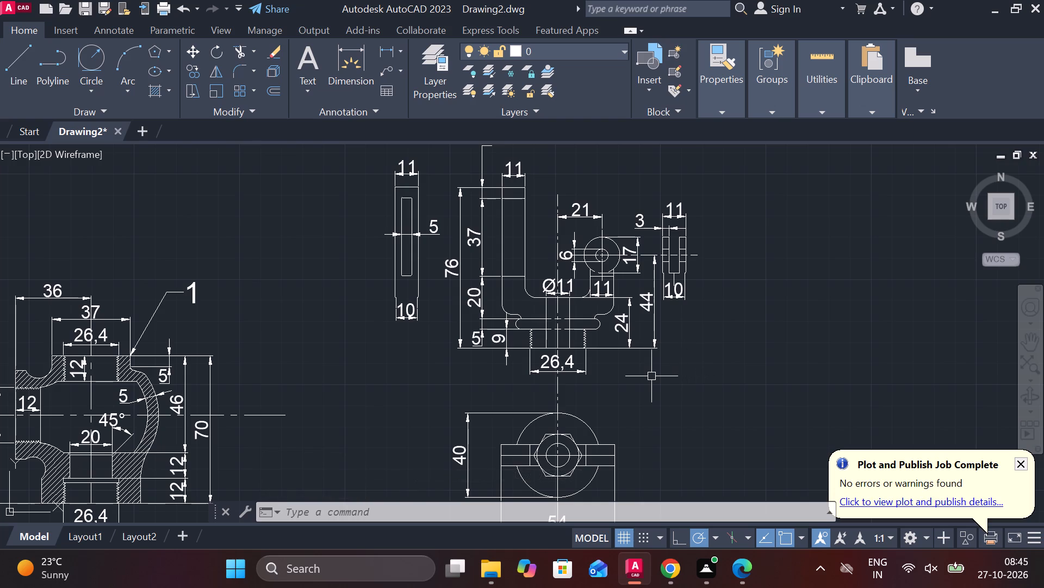
pyautogui.scroll(-1, 678, 353)
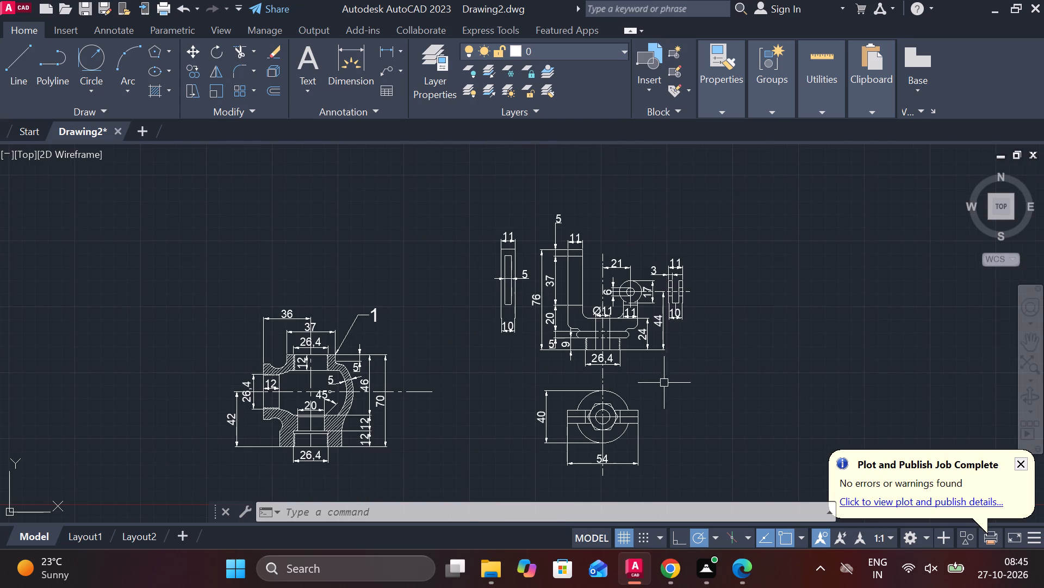
pyautogui.moveTo(661, 383); pyautogui.dragTo(636, 366, button='middle')
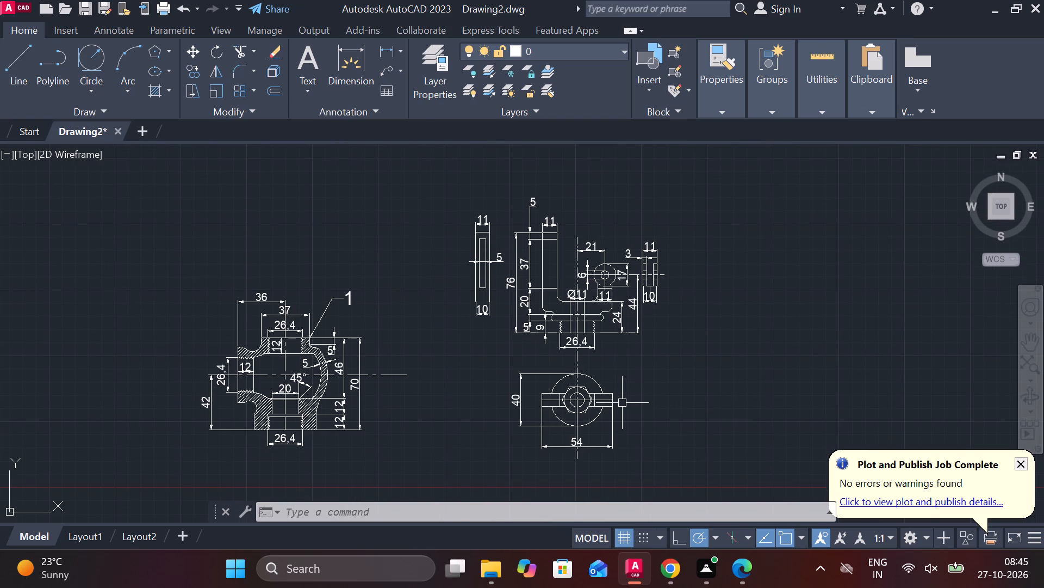
pyautogui.scroll(2, 622, 403)
pyautogui.press('space')
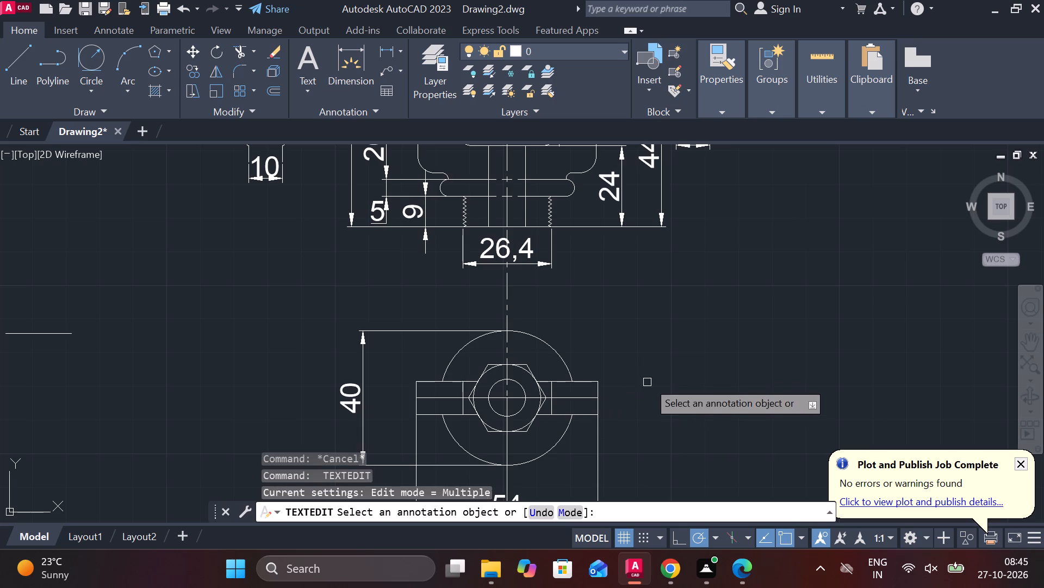
pyautogui.press('Escape')
pyautogui.click(385, 48)
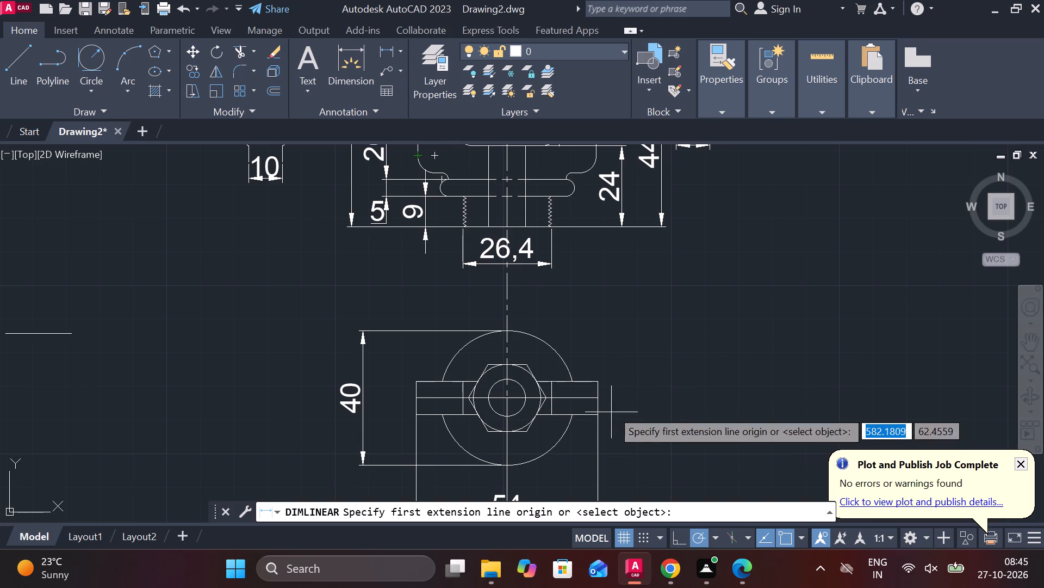
pyautogui.click(599, 373)
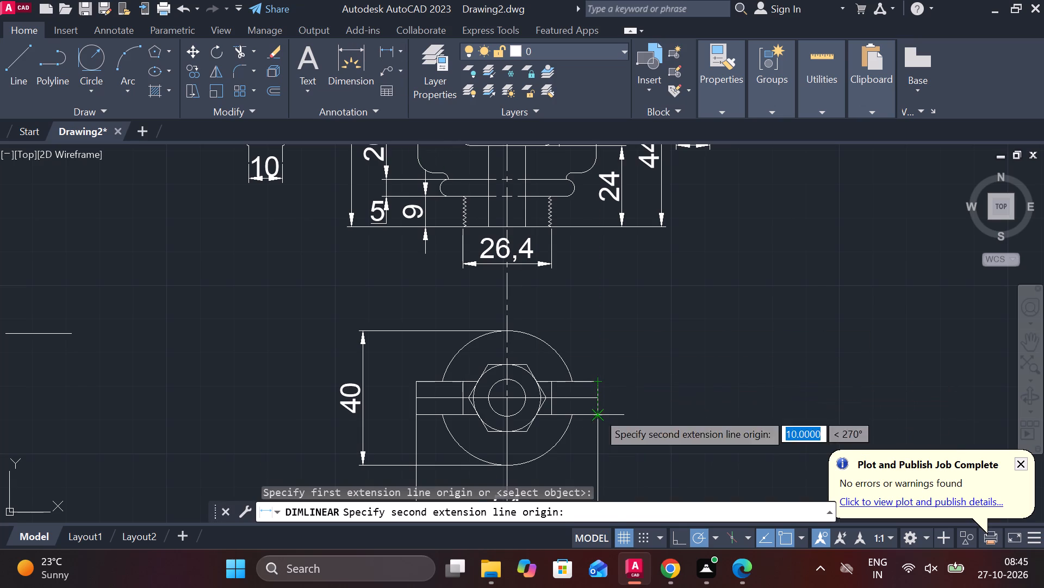
pyautogui.click(598, 412)
pyautogui.click(636, 412)
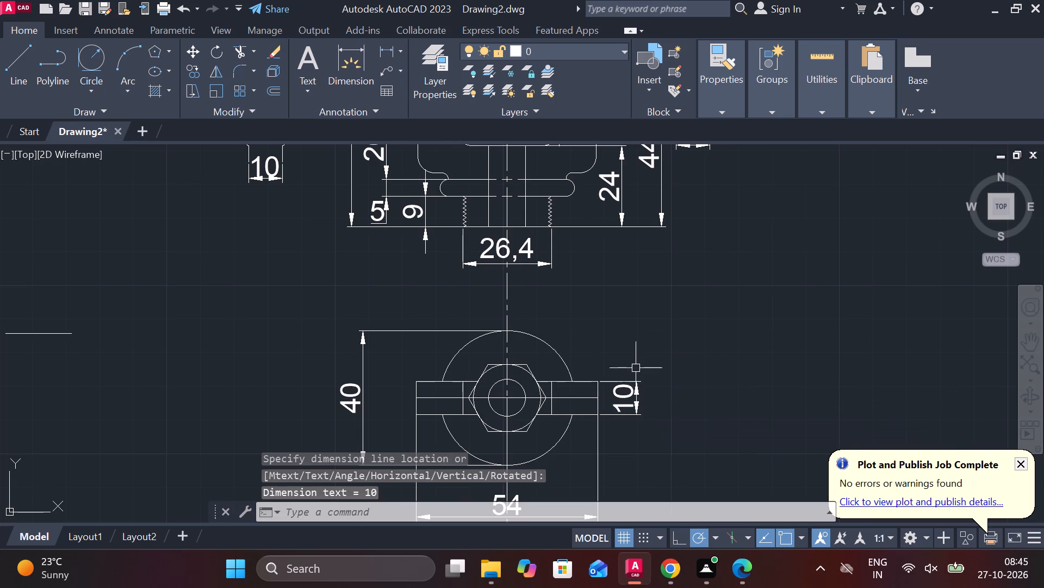
# Hatch the front view's cut body, flange and threaded neck on both sides of the bore, with the hatch angle set to 90.
pyautogui.moveTo(639, 348); pyautogui.dragTo(656, 429, button='middle')
pyautogui.press('Escape')
pyautogui.click(156, 95)
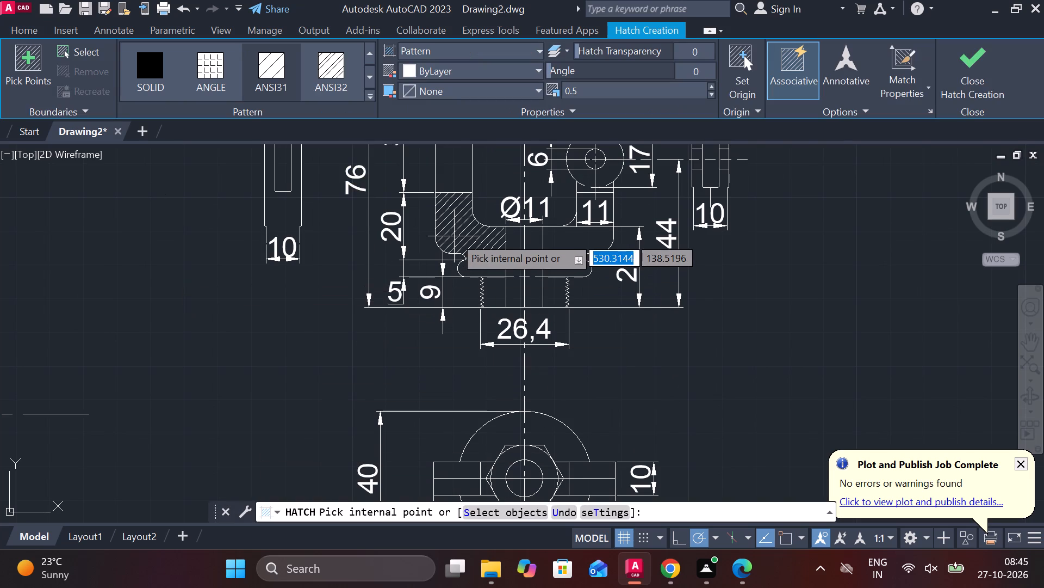
pyautogui.click(695, 75)
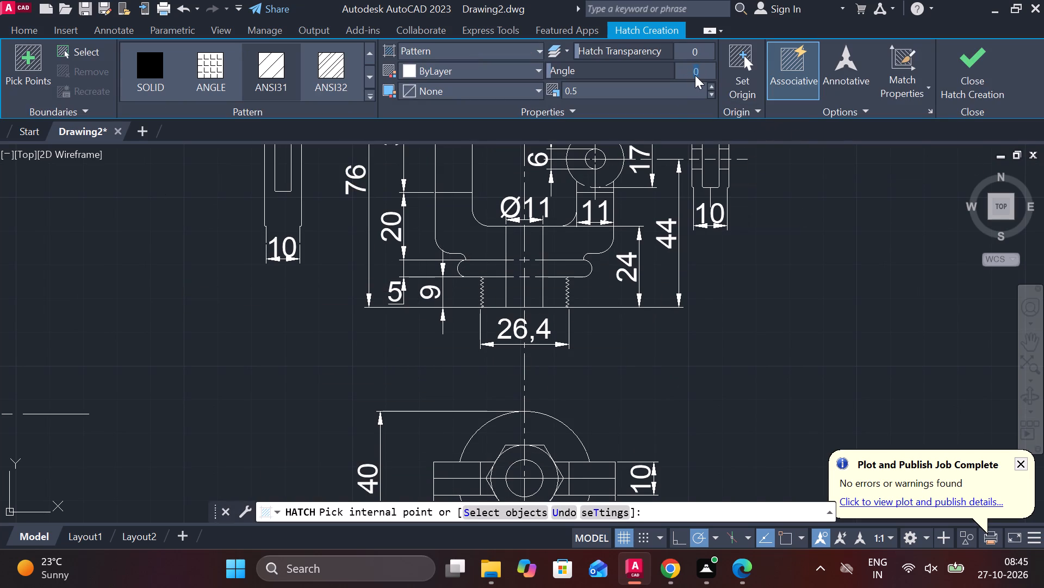
pyautogui.write('90')
pyautogui.press('Return')
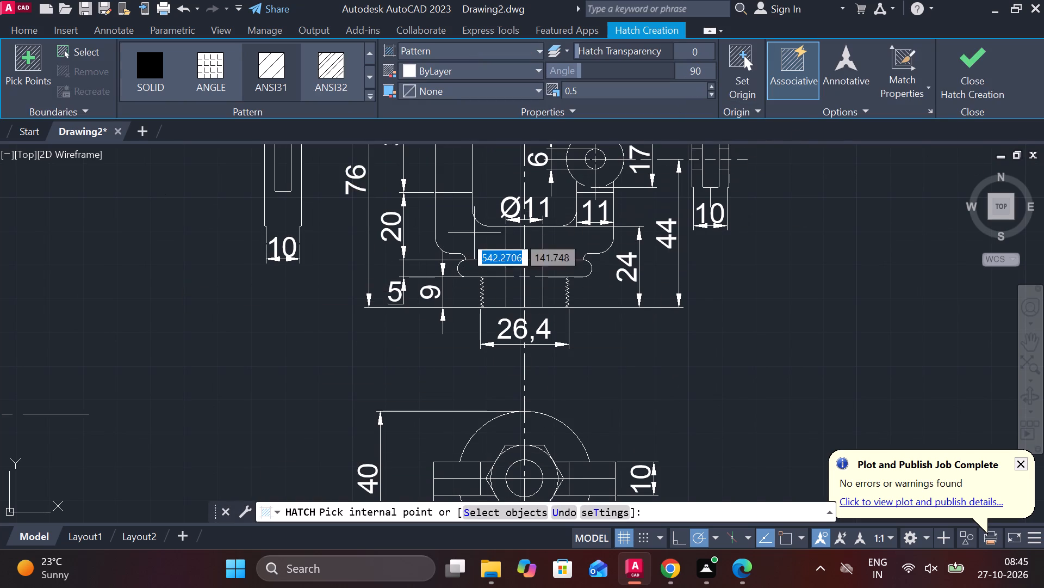
pyautogui.click(458, 238)
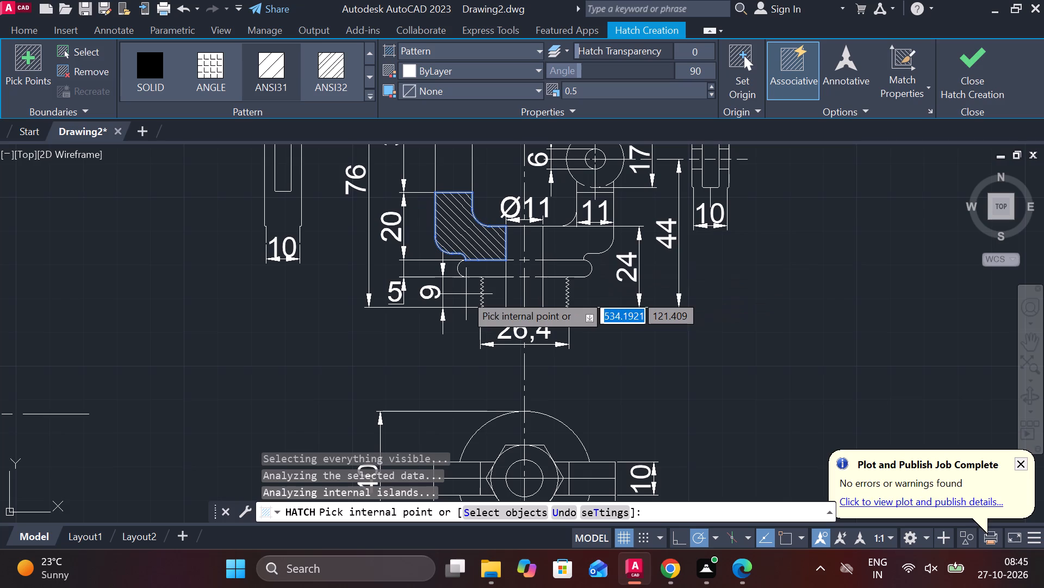
pyautogui.click(492, 292)
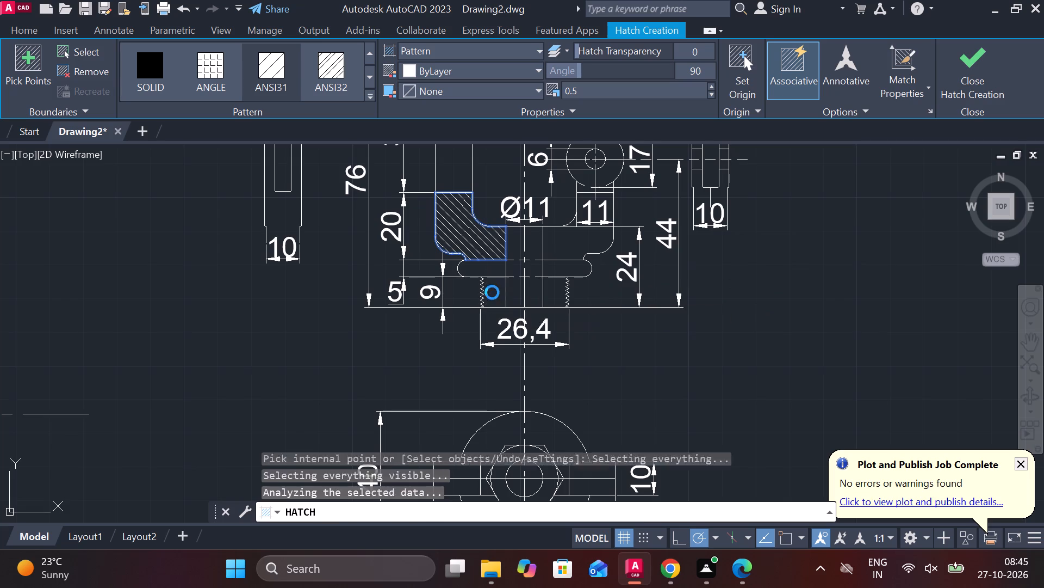
pyautogui.click(488, 273)
pyautogui.click(561, 245)
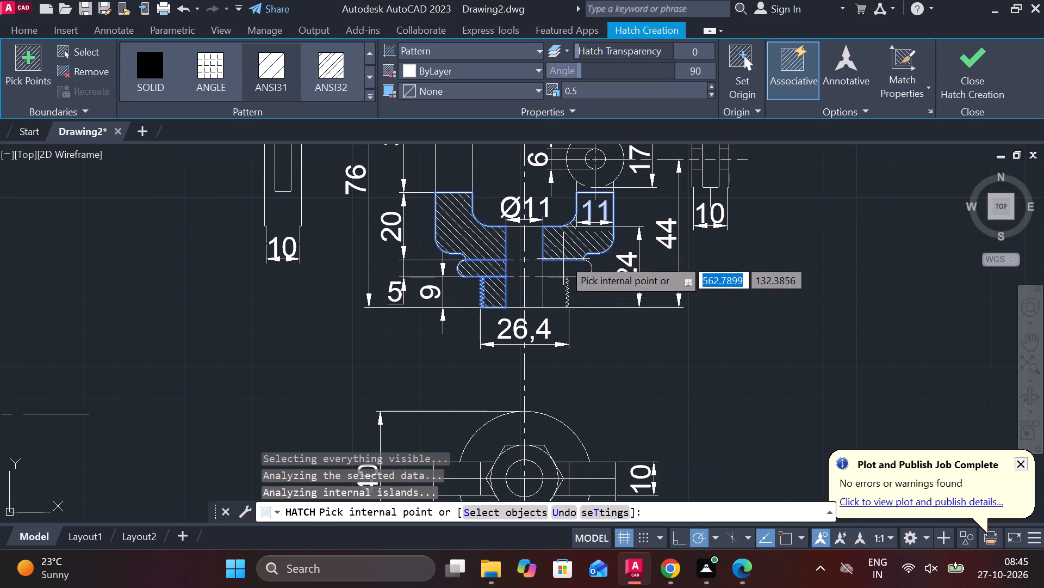
pyautogui.click(564, 266)
pyautogui.click(560, 279)
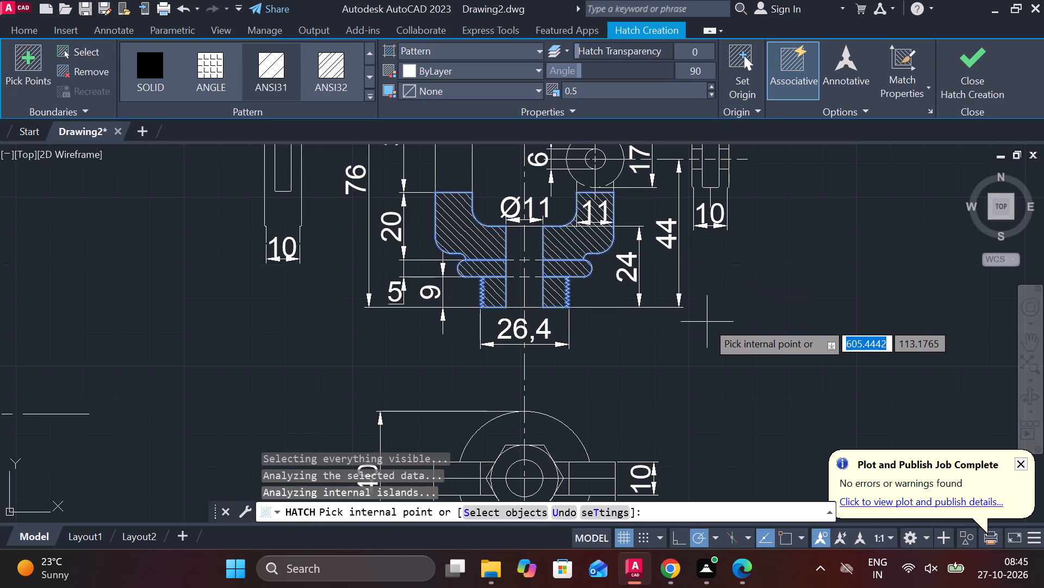
# Hatch the upper and lower halves of both arm ends in the top view with the same 90-degree pattern.
pyautogui.moveTo(681, 379); pyautogui.dragTo(657, 295, button='middle')
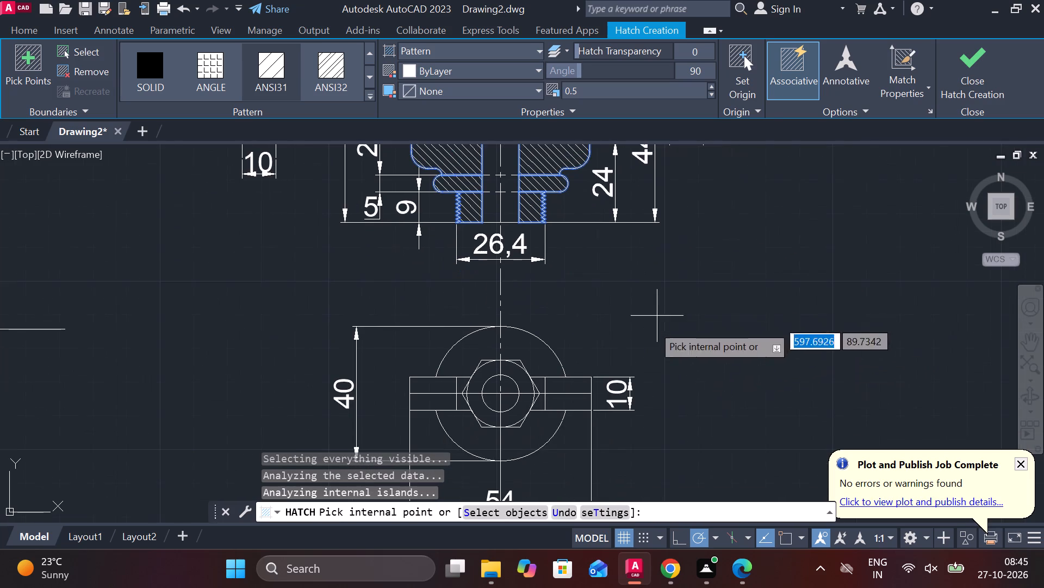
pyautogui.click(573, 393)
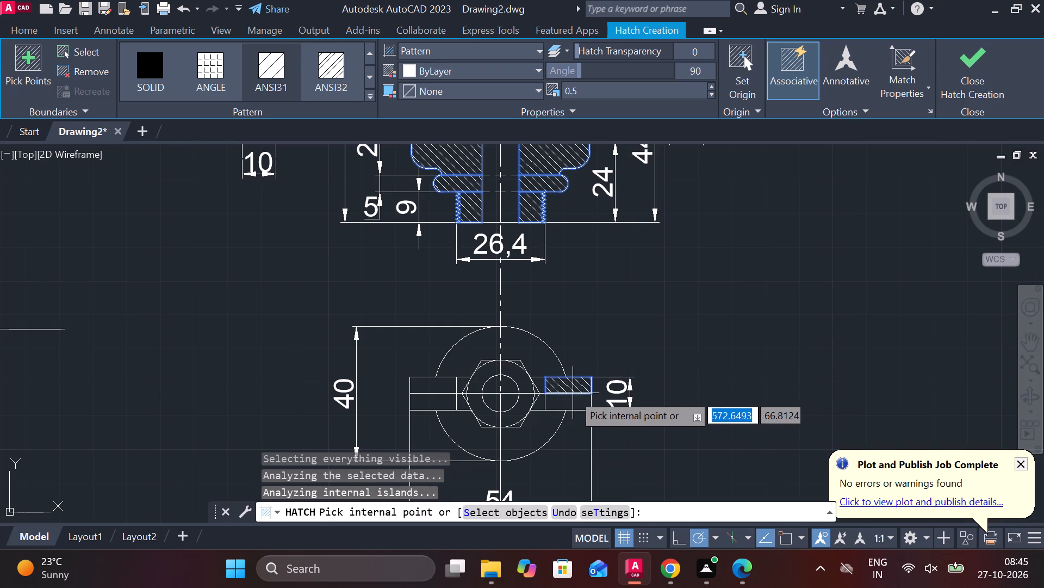
pyautogui.click(573, 398)
pyautogui.click(421, 392)
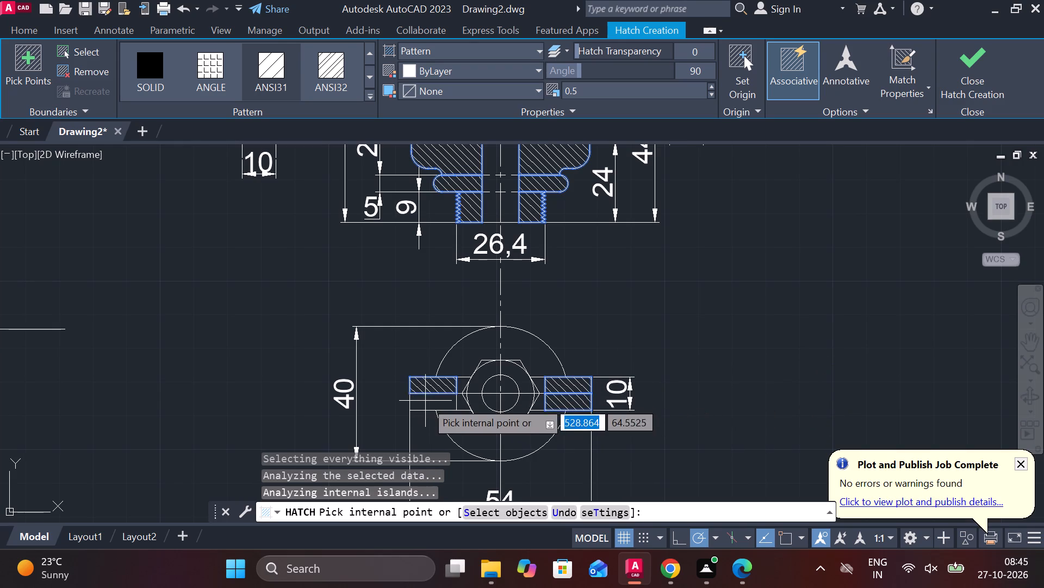
pyautogui.click(425, 401)
pyautogui.click(964, 76)
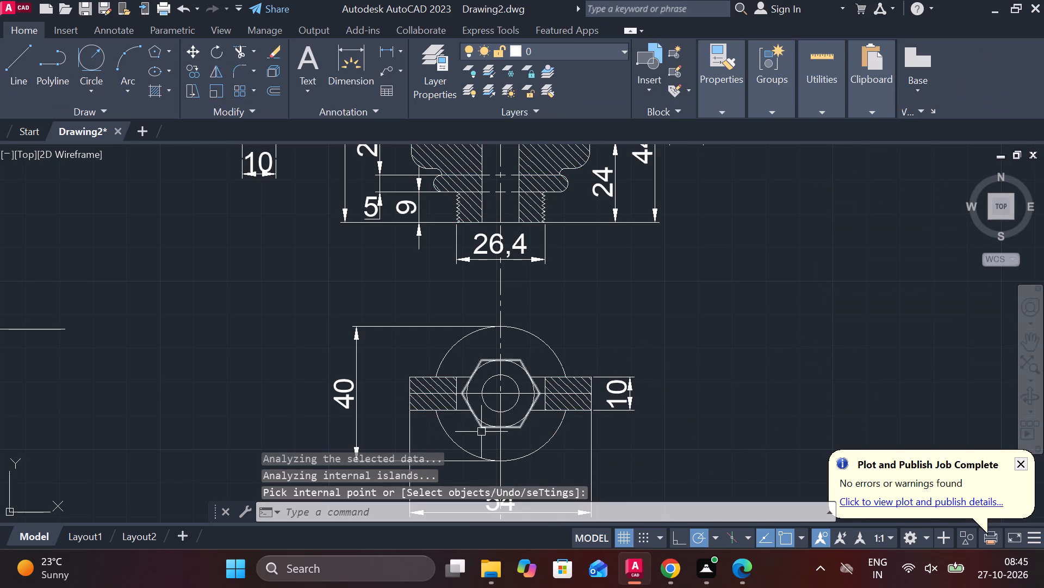
# Change the top view's horizontal centre line and lower vertical centre line to the DASHED linetype.
pyautogui.click(524, 390)
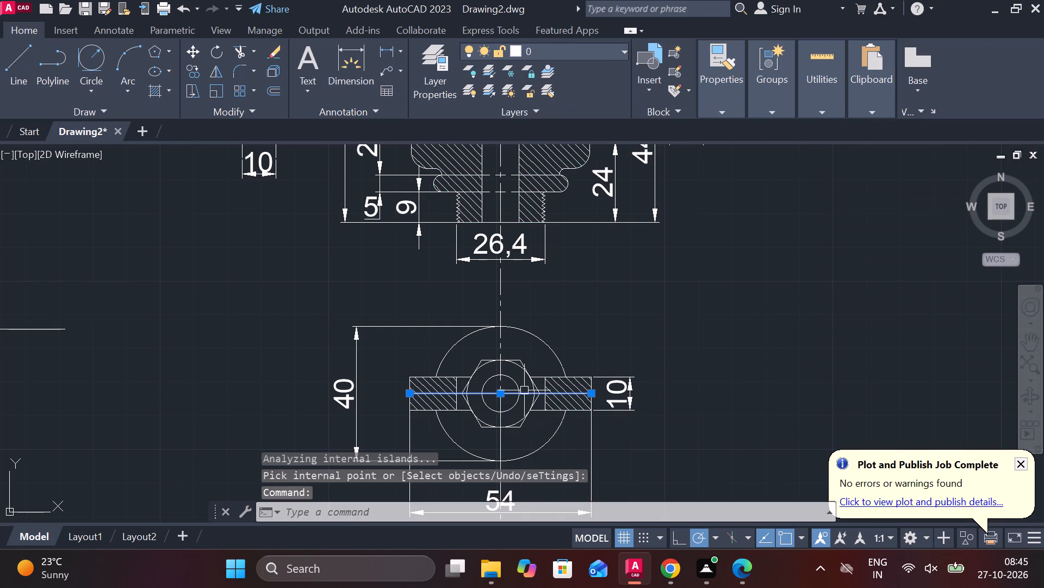
pyautogui.click(499, 446)
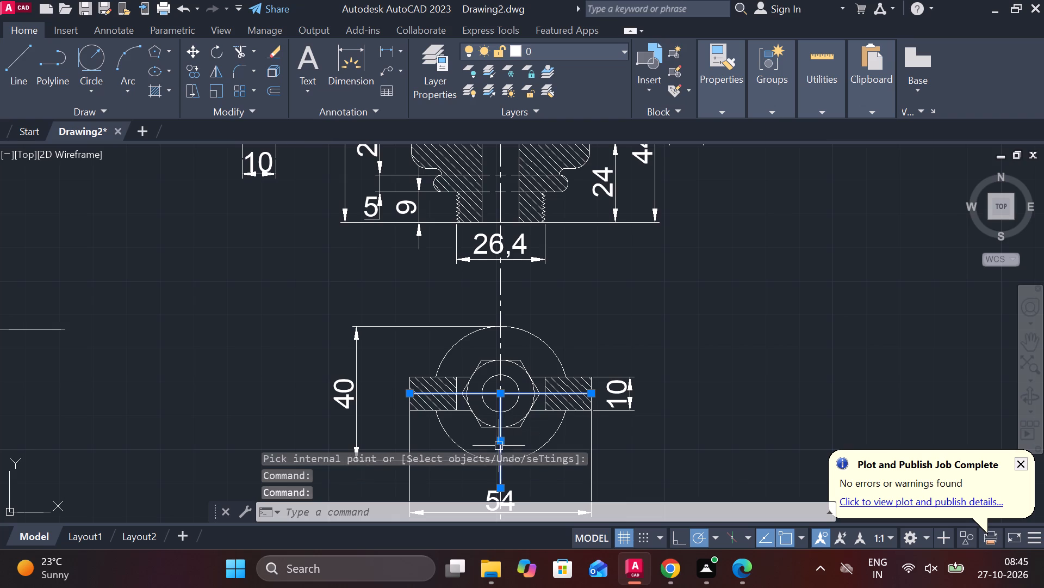
pyautogui.click(766, 113)
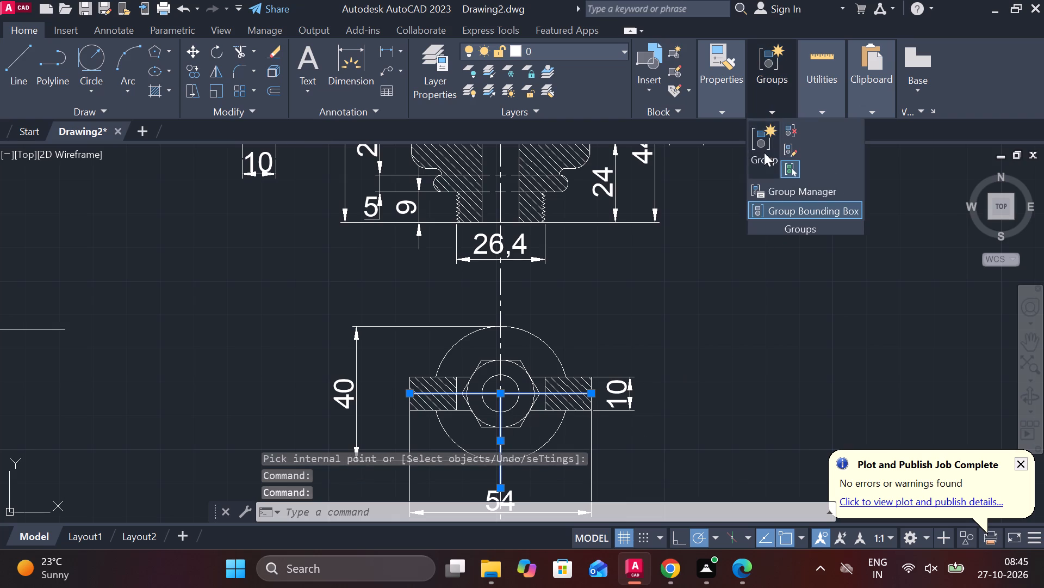
pyautogui.click(725, 106)
pyautogui.click(821, 159)
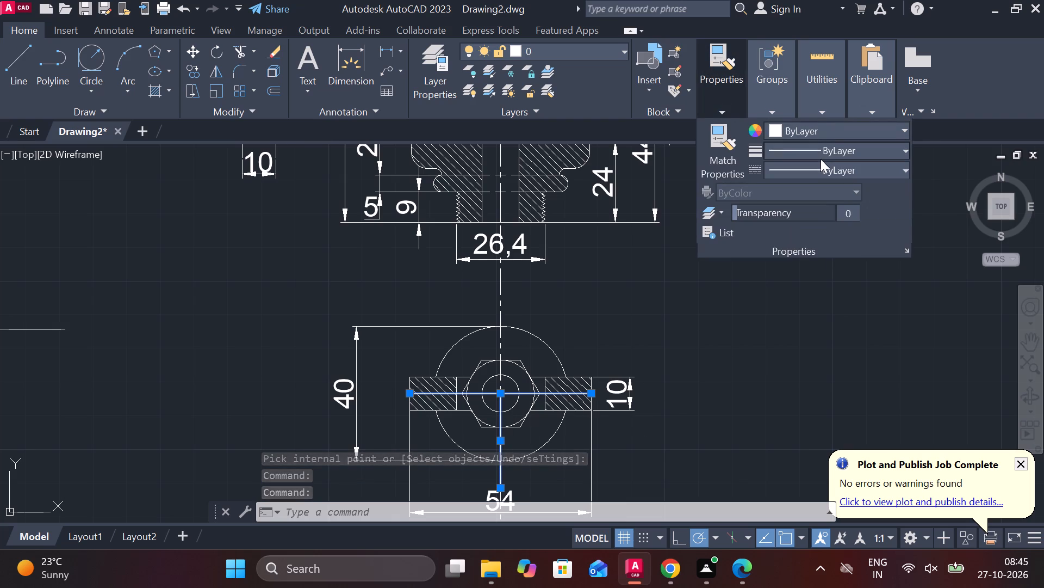
pyautogui.click(820, 149)
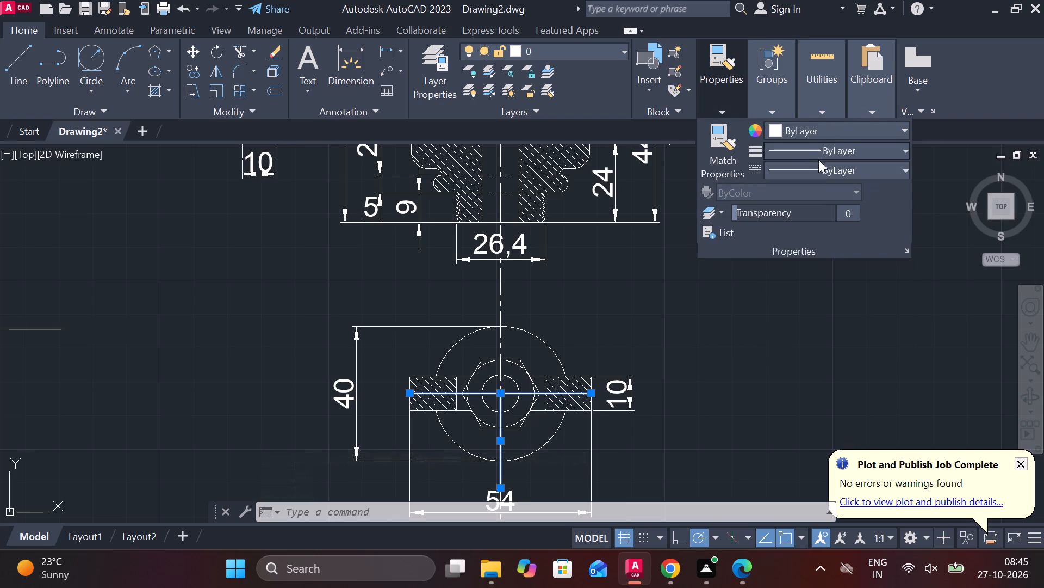
pyautogui.click(808, 174)
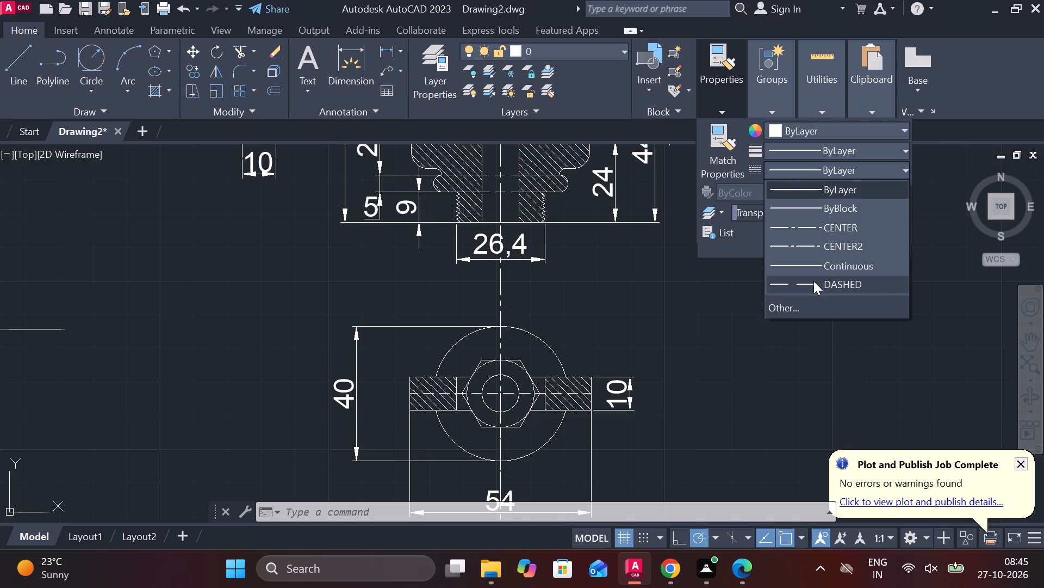
pyautogui.click(813, 281)
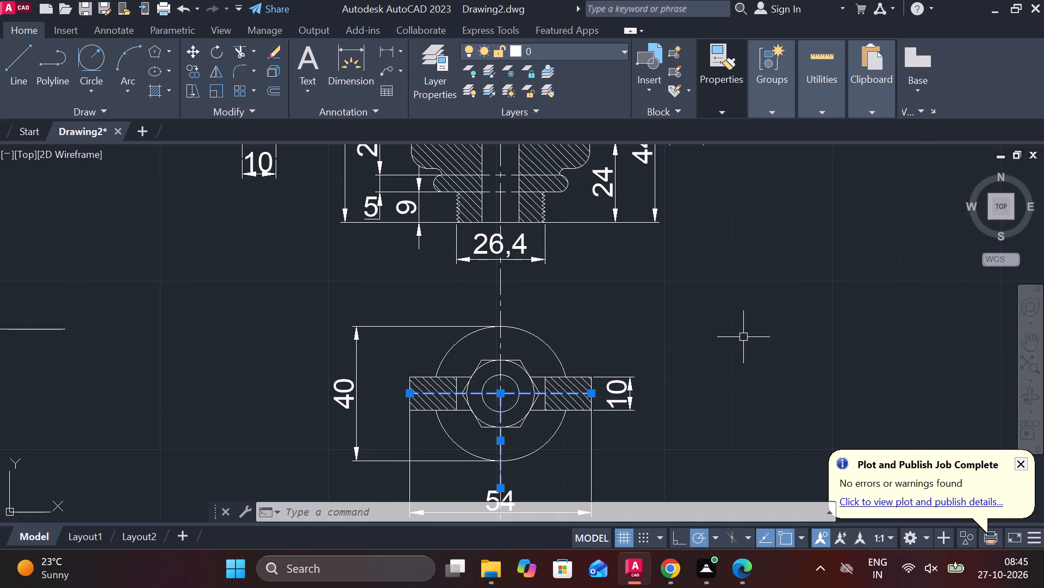
pyautogui.press('Escape')
# Move all views of the forked component about 63 units at 210°, closer to the valve body section labelled 1.
pyautogui.scroll(-1, 743, 337)
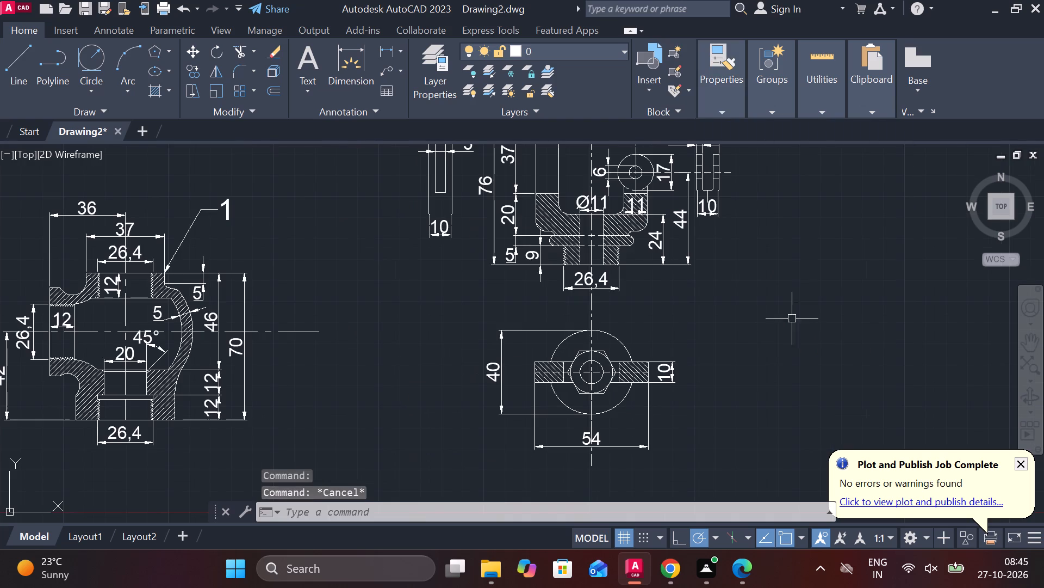
pyautogui.moveTo(779, 254); pyautogui.dragTo(781, 305, button='middle')
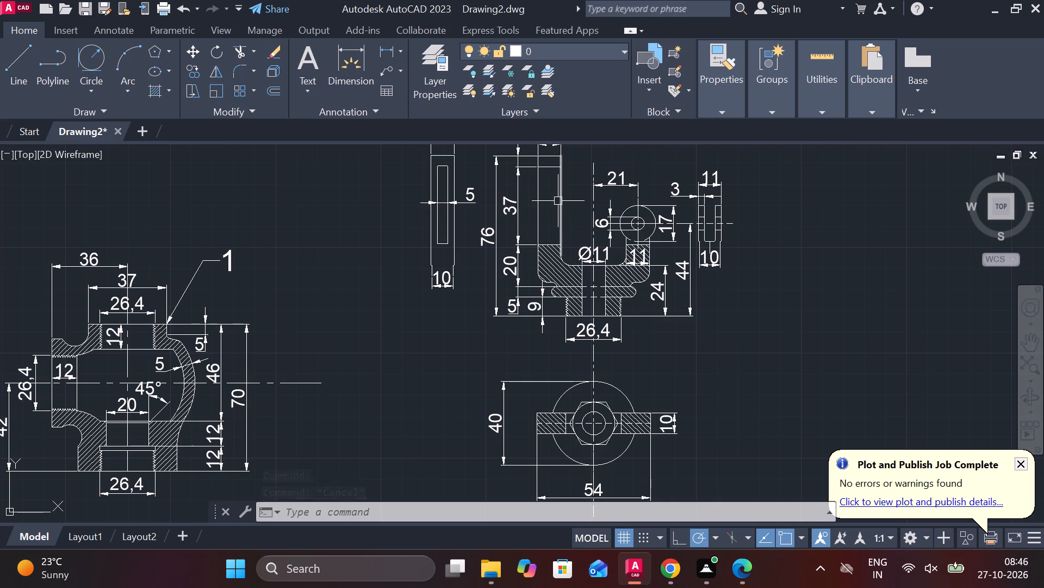
pyautogui.scroll(-1, 551, 212)
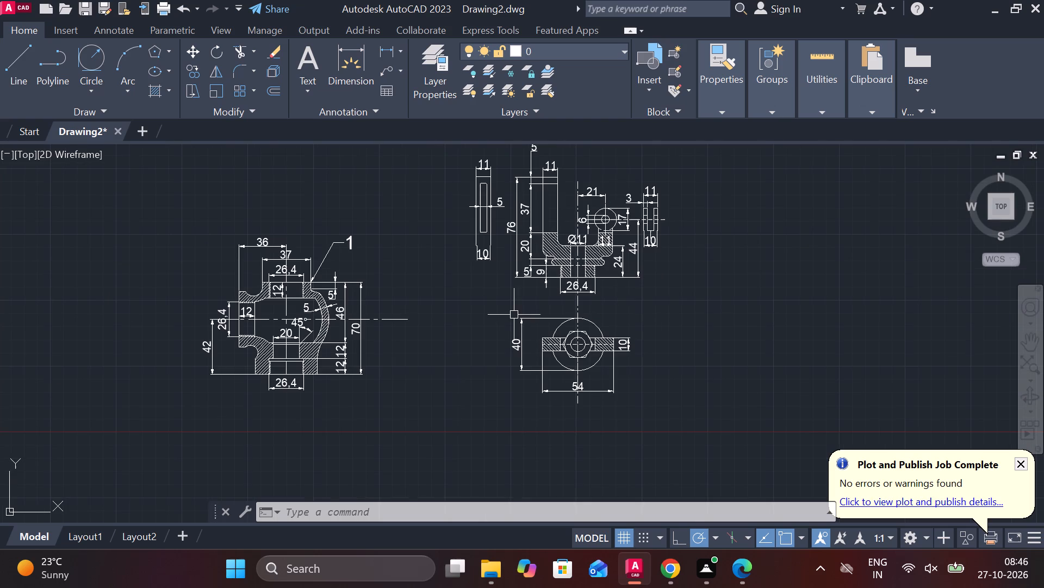
pyautogui.moveTo(536, 327); pyautogui.dragTo(607, 354, button='middle')
pyautogui.click(500, 167)
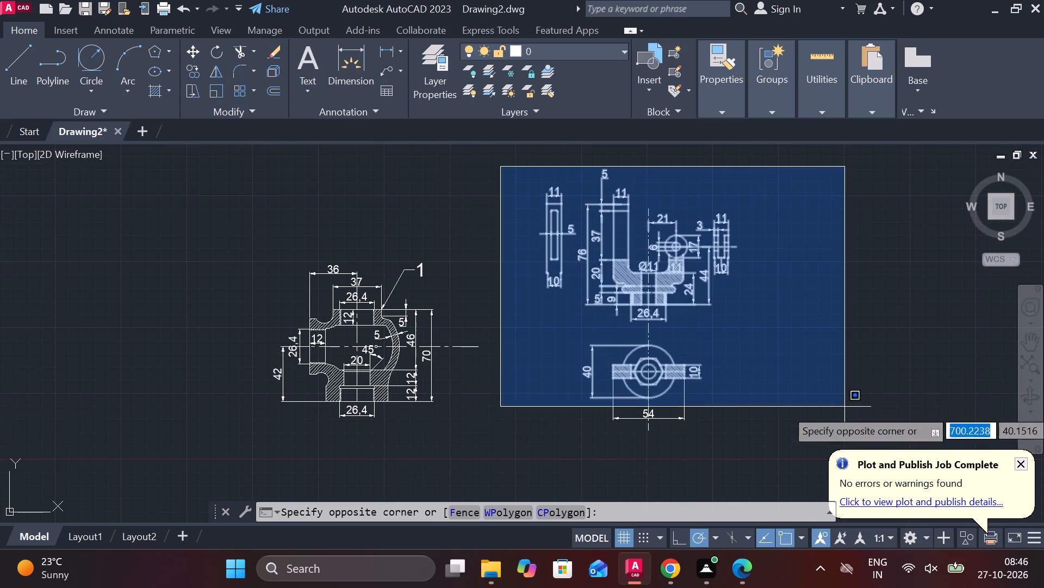
pyautogui.click(803, 463)
pyautogui.press('m')
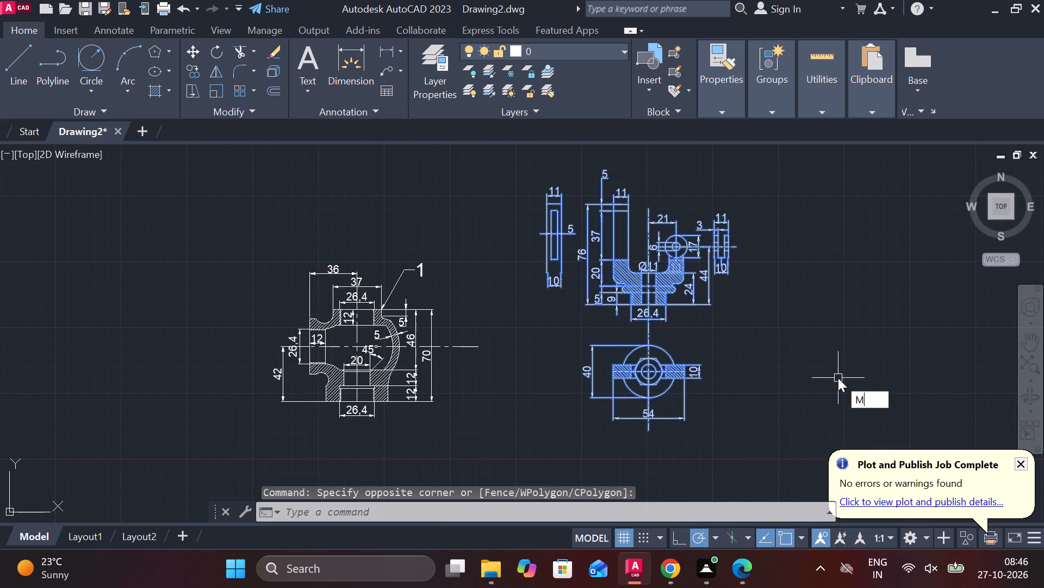
pyautogui.press('Return')
pyautogui.click(846, 333)
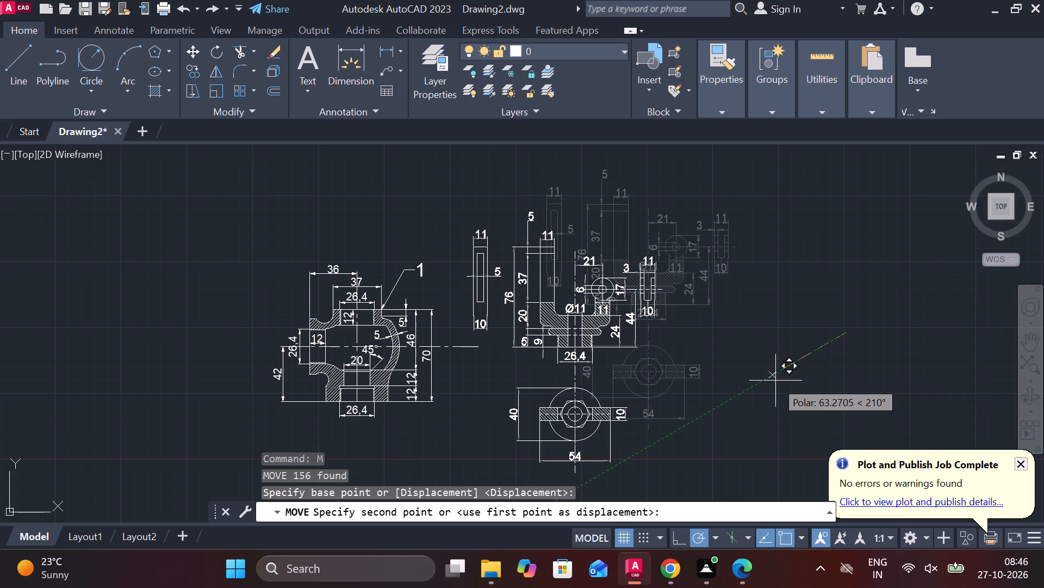
pyautogui.click(775, 381)
pyautogui.press('Escape')
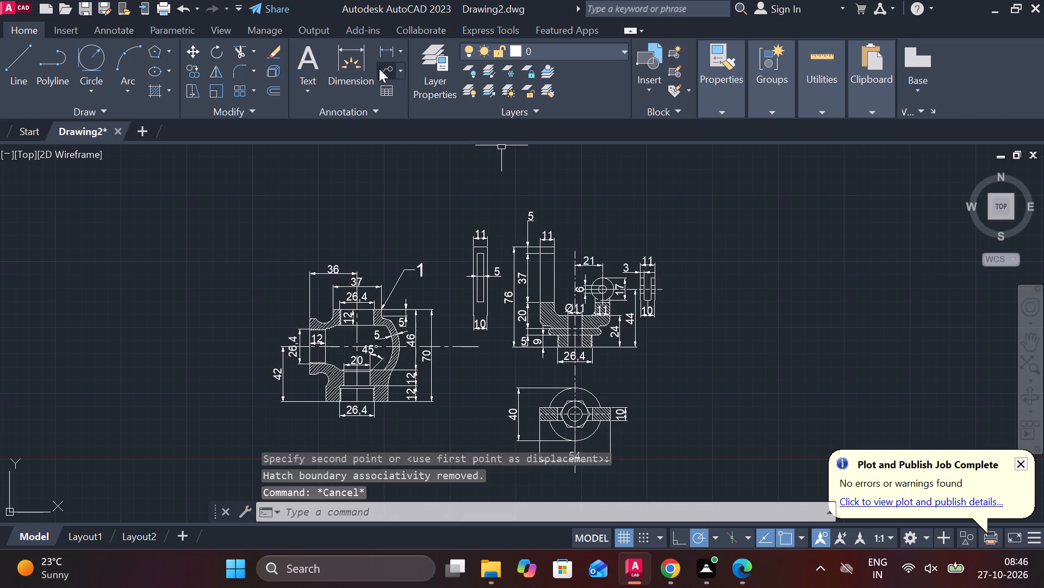
# Add a leader labelled 2 with text height 10, pointing at the inner edge of the front view's tall arm.
pyautogui.click(379, 69)
pyautogui.scroll(2, 579, 247)
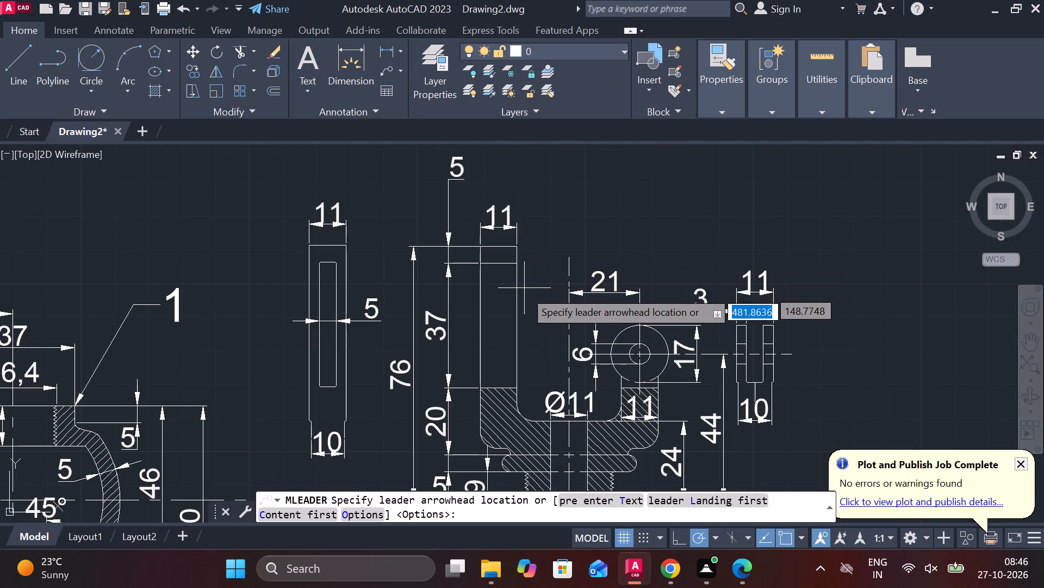
pyautogui.click(524, 290)
pyautogui.click(610, 175)
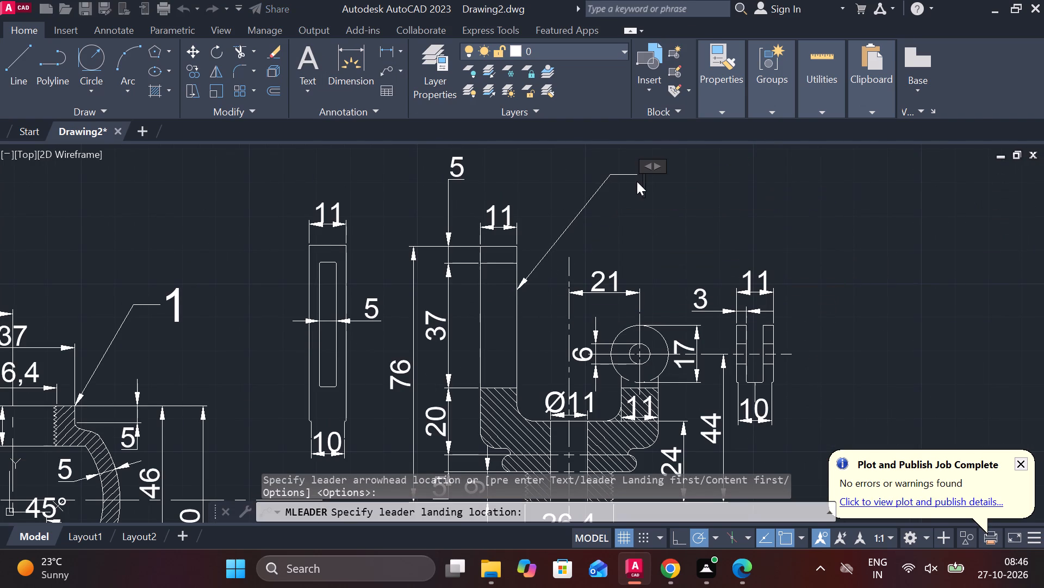
pyautogui.click(110, 73)
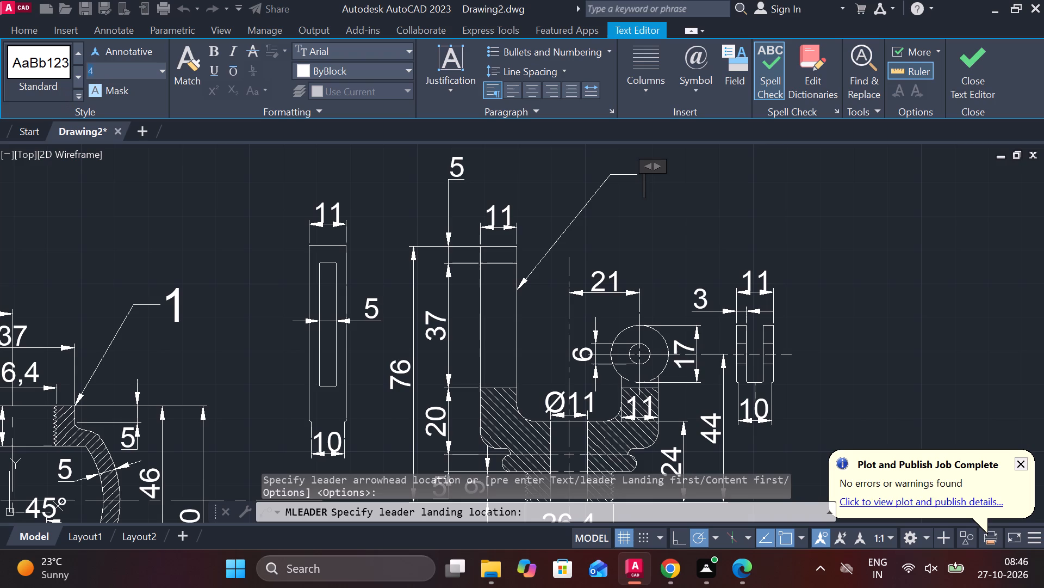
pyautogui.write('10')
pyautogui.press('Return')
pyautogui.press('2')
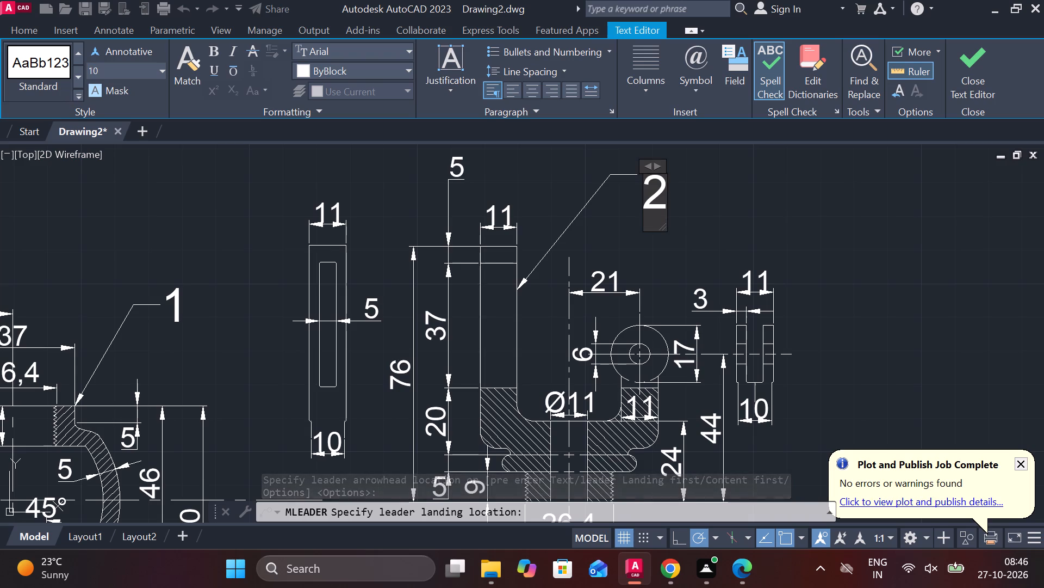
pyautogui.click(966, 84)
# Draw a 20 by 20 square with the Line command in the empty space beside component 2.
pyautogui.scroll(-2, 776, 249)
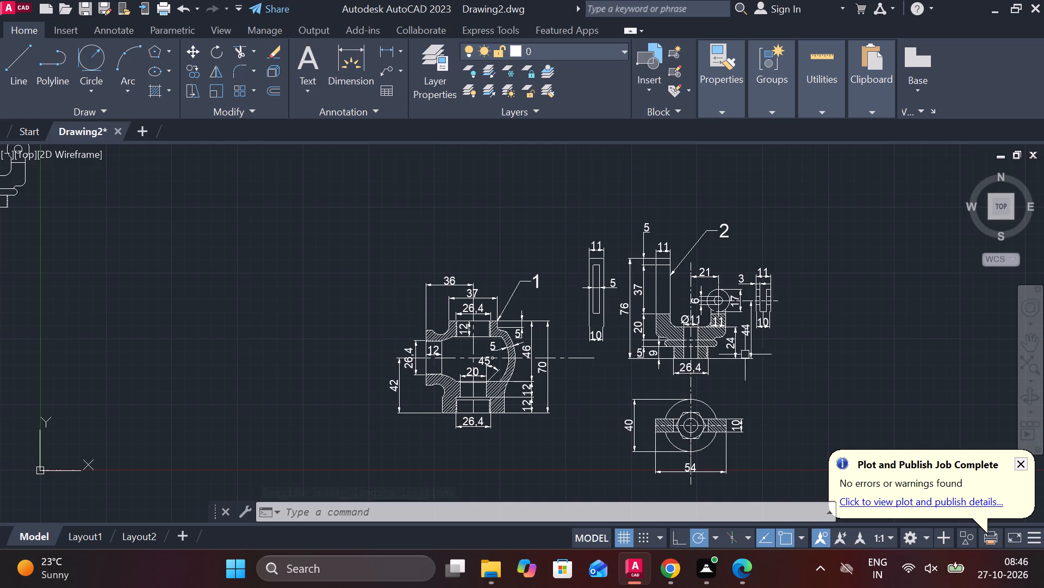
pyautogui.moveTo(709, 333); pyautogui.dragTo(300, 285, button='middle')
pyautogui.moveTo(401, 285); pyautogui.dragTo(338, 339, button='middle')
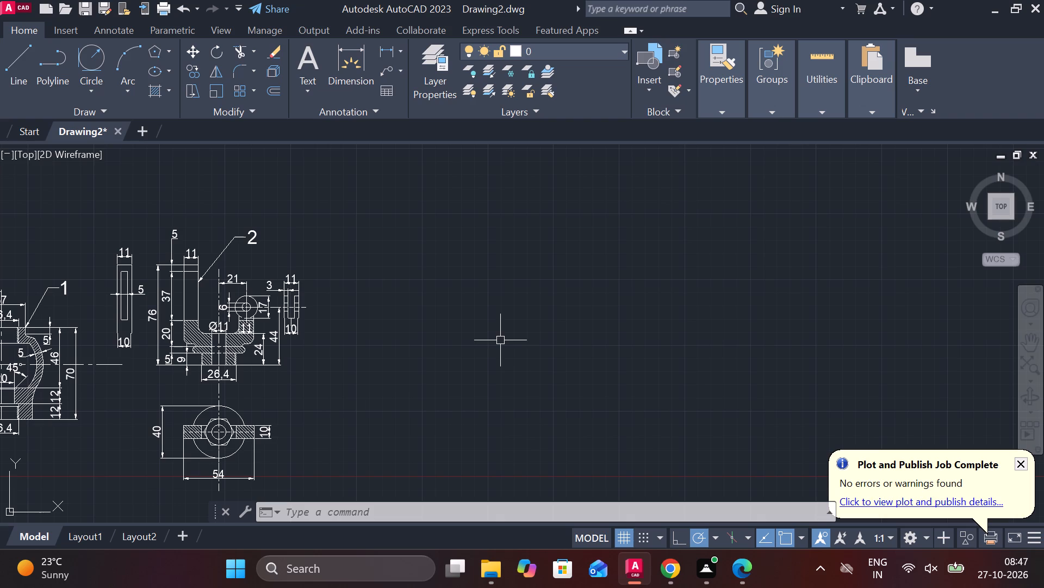
pyautogui.scroll(2, 509, 332)
pyautogui.press('l')
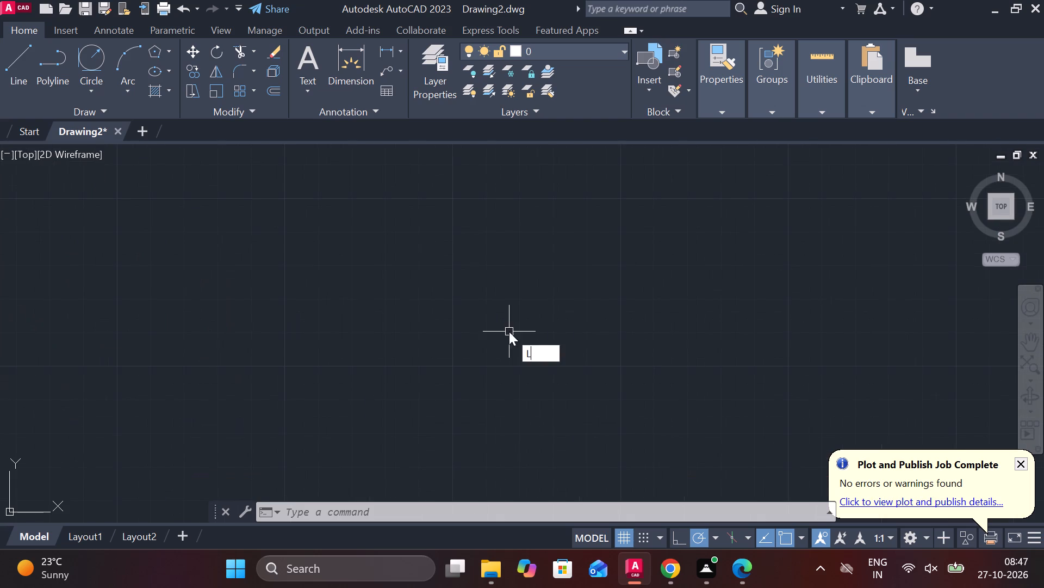
pyautogui.press('Return')
pyautogui.moveTo(476, 362); pyautogui.dragTo(482, 362)
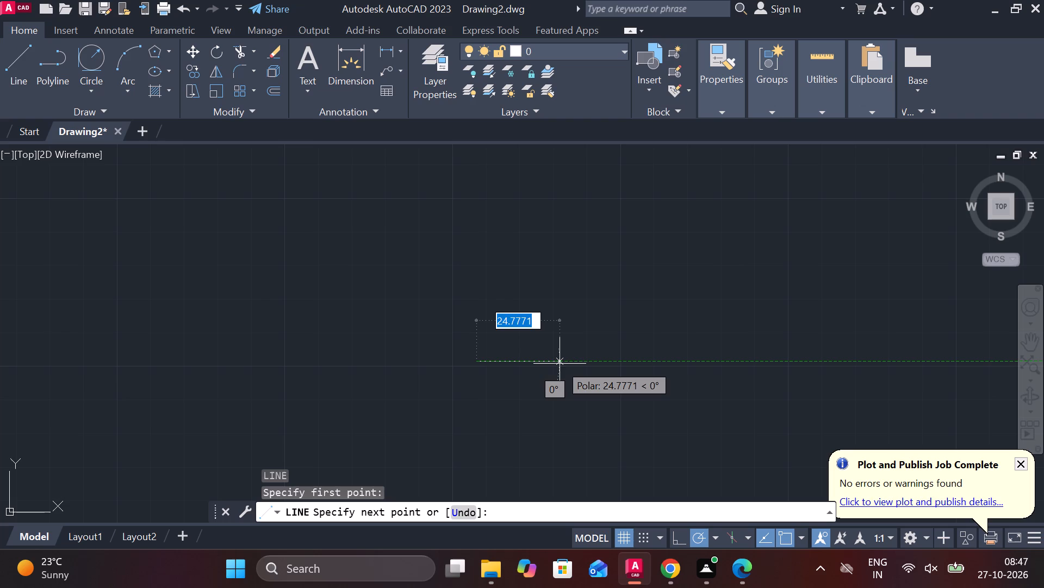
pyautogui.press('2')
pyautogui.press('0')
pyautogui.press('Return')
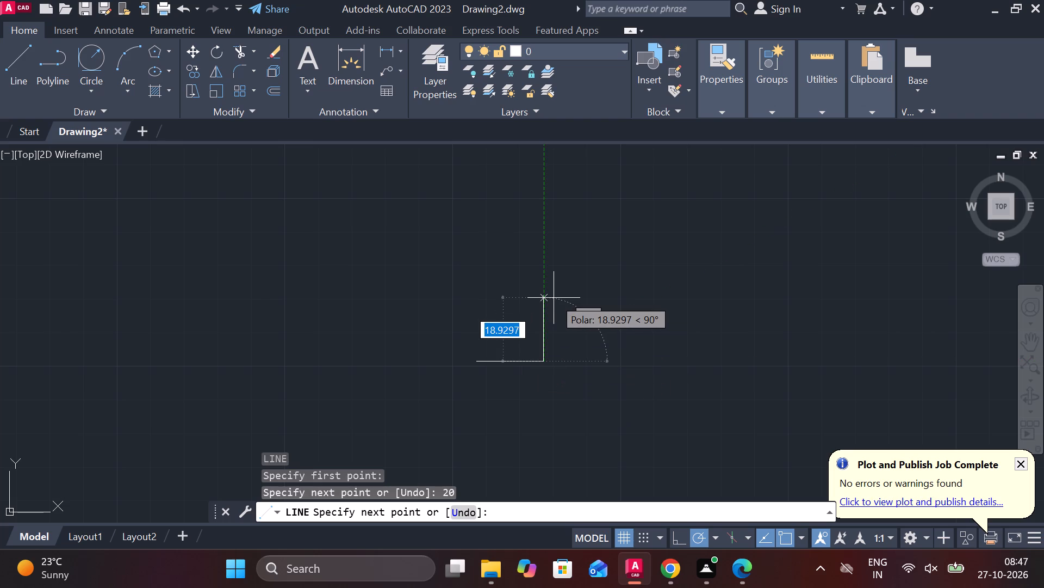
pyautogui.write('20')
pyautogui.press('Return')
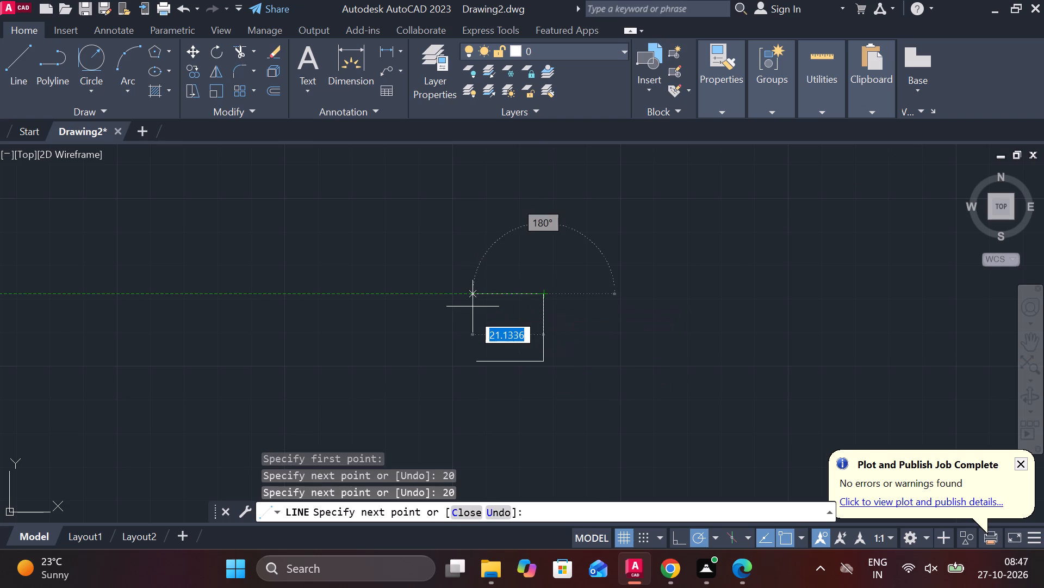
pyautogui.write('20')
pyautogui.press('Return')
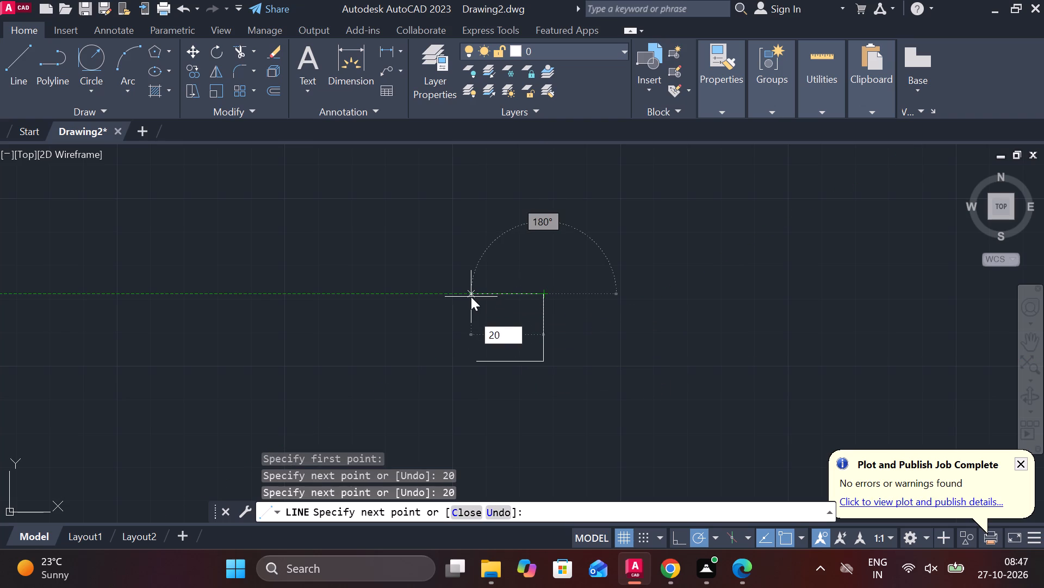
pyautogui.click(475, 366)
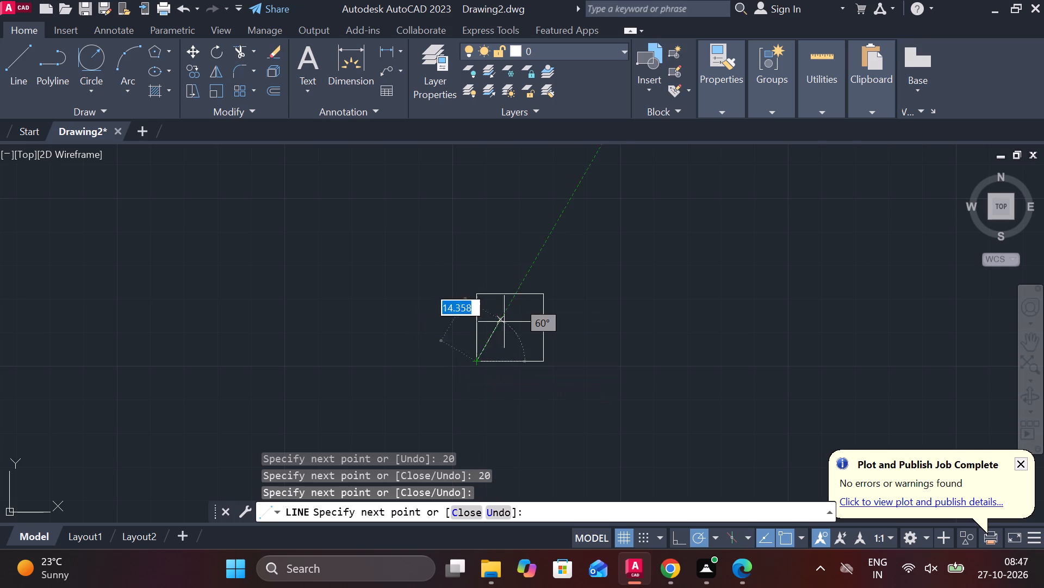
pyautogui.press('Escape')
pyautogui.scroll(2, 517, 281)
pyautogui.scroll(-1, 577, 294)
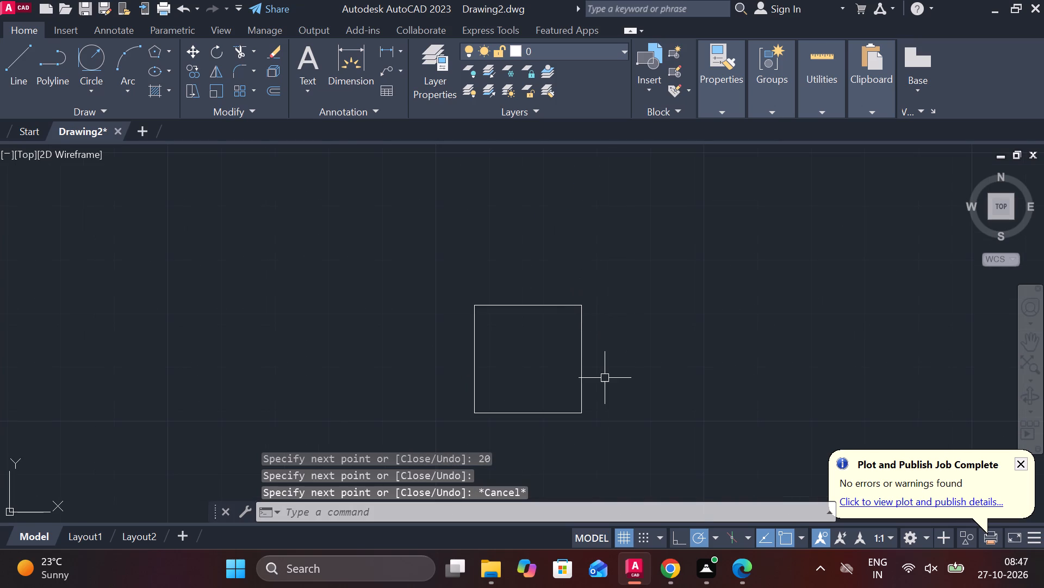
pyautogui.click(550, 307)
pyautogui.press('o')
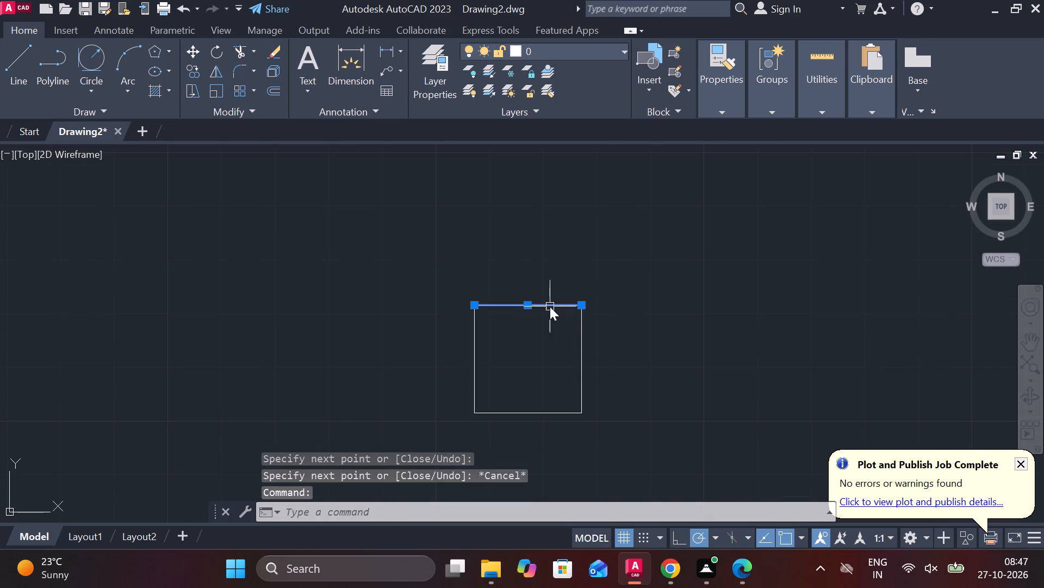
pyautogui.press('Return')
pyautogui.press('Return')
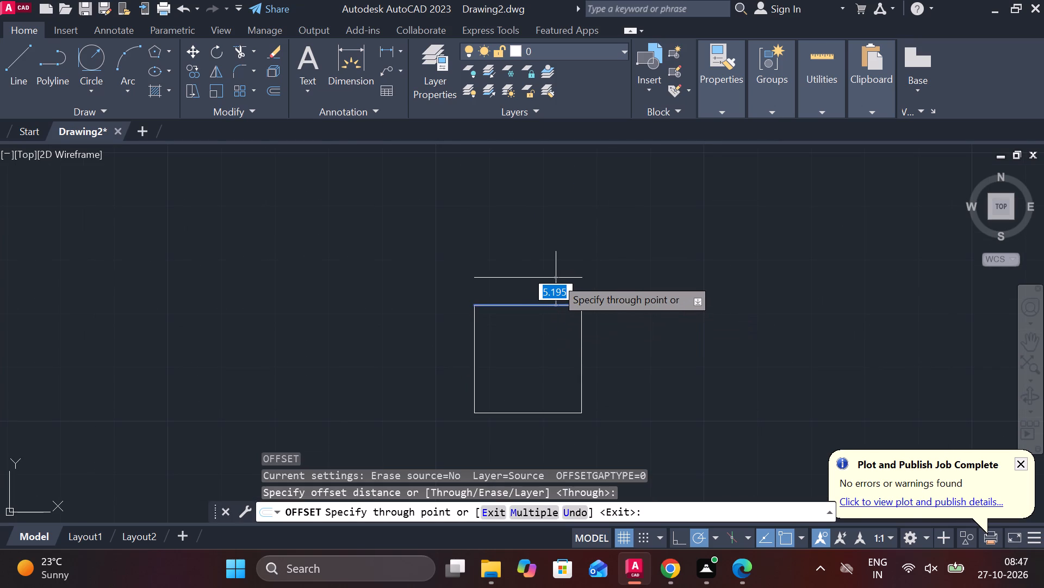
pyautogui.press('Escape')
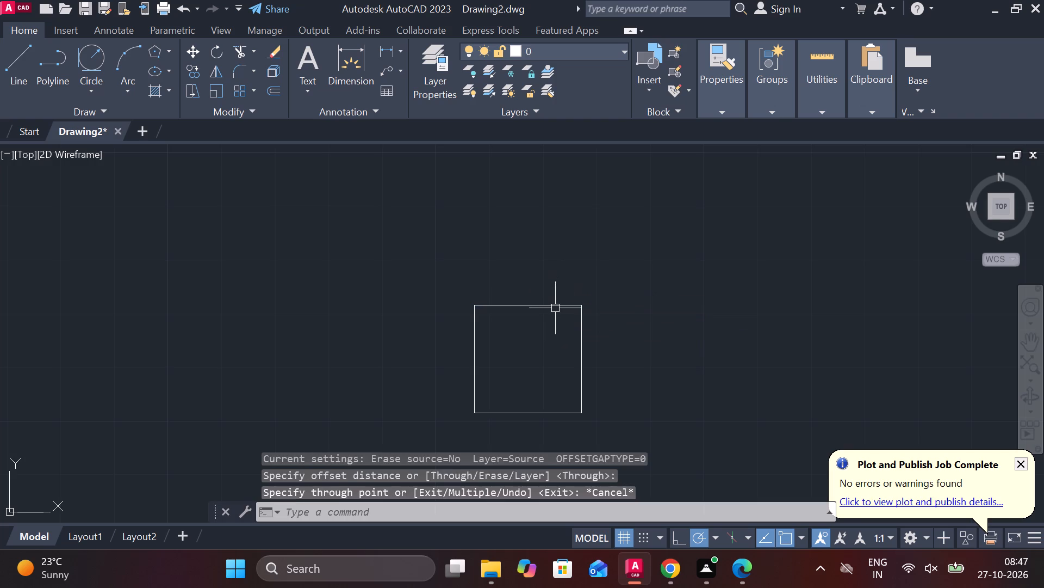
# Offset the square's top edge 1 unit inward.
pyautogui.click(545, 308)
pyautogui.press('o')
pyautogui.press('Return')
pyautogui.press('Return')
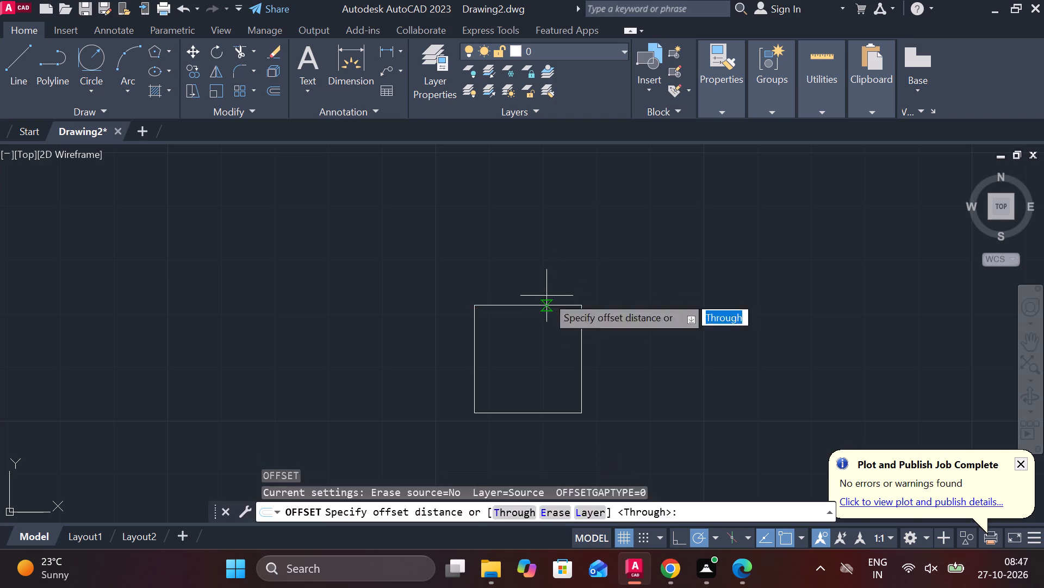
pyautogui.write('1')
pyautogui.press('space')
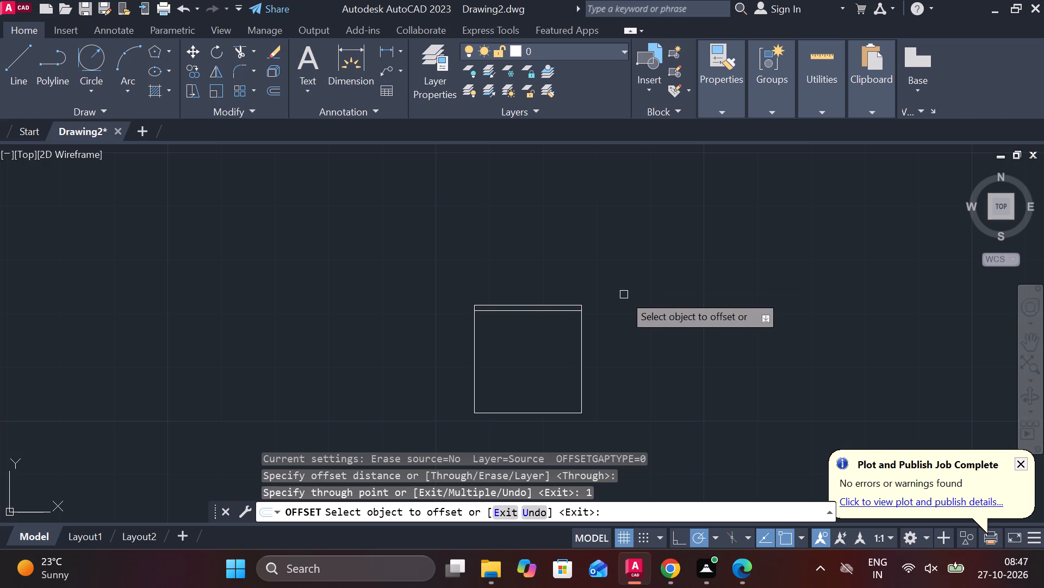
pyautogui.press('Escape')
# Trim off both side edges of the square between the top edge and the offset line just below it.
pyautogui.scroll(1, 595, 282)
pyautogui.write('TR')
pyautogui.press('space')
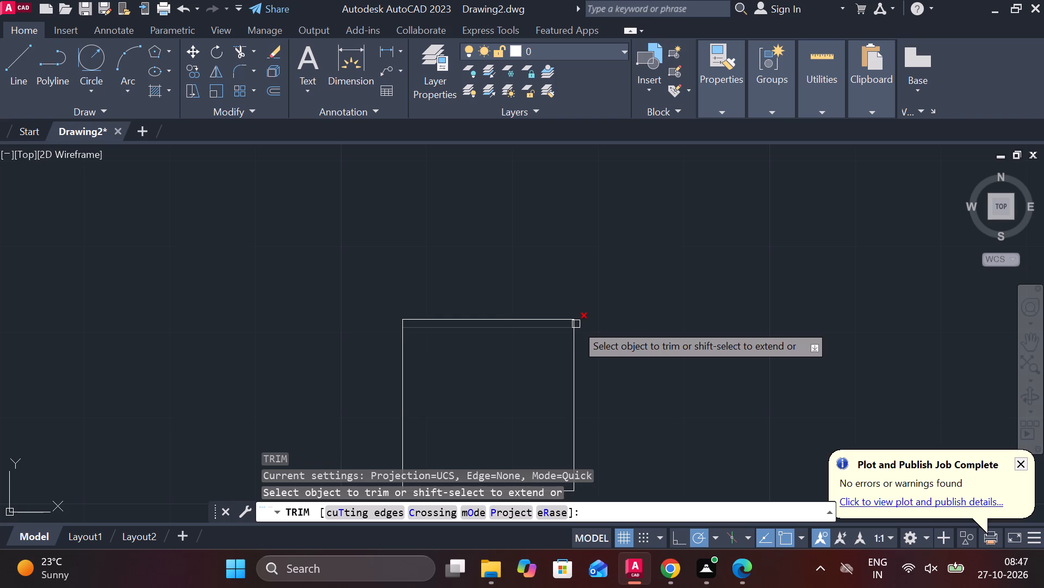
pyautogui.scroll(3, 576, 322)
pyautogui.click(571, 328)
pyautogui.scroll(-2, 567, 328)
pyautogui.scroll(2, 289, 329)
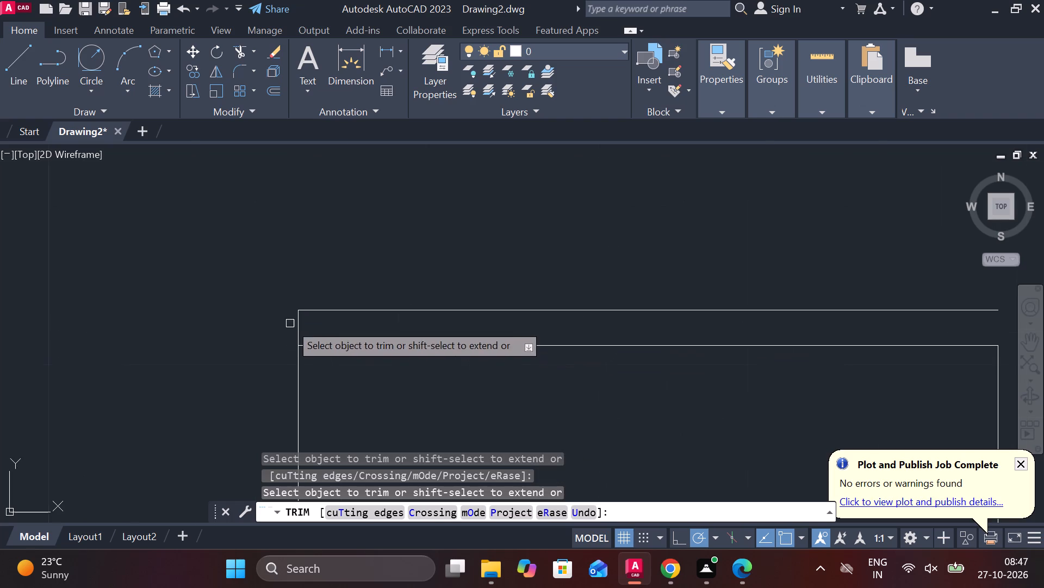
pyautogui.click(295, 327)
pyautogui.press('Escape')
# Draw a vertical centre line from the midpoint of the top line to the midpoint of the square's bottom edge.
pyautogui.scroll(-3, 500, 248)
pyautogui.press('l')
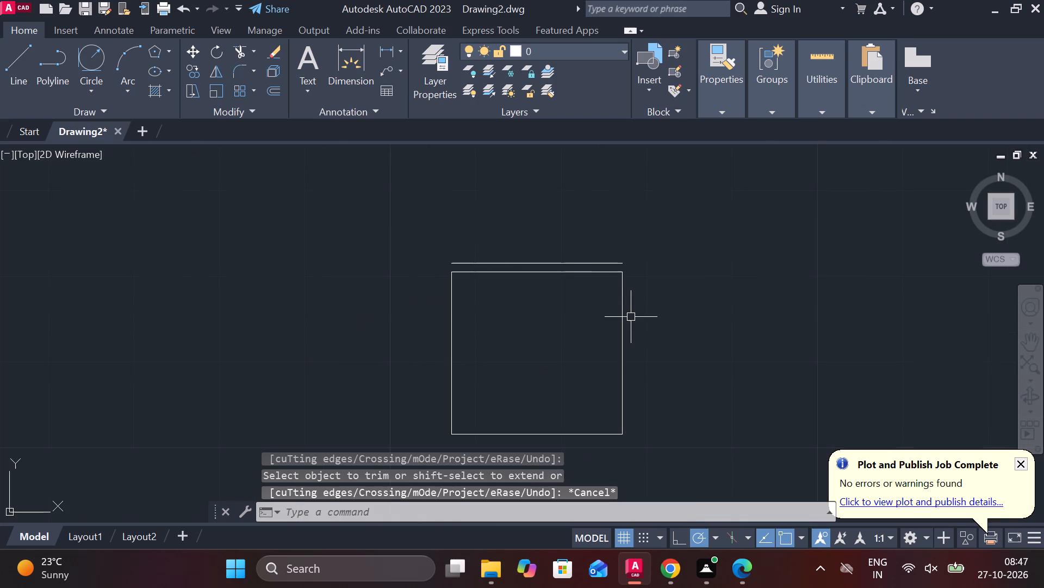
pyautogui.press('Return')
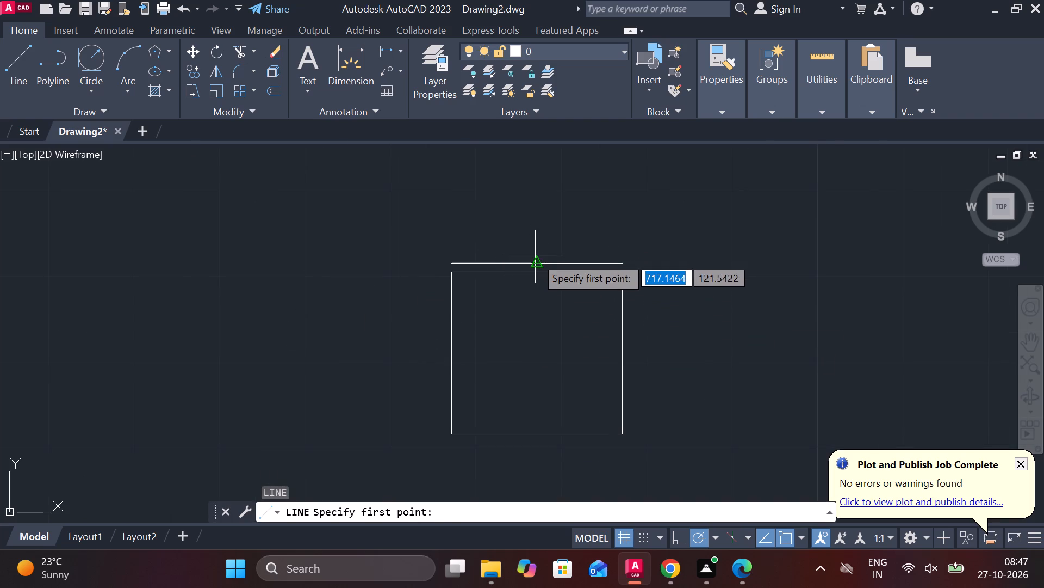
pyautogui.click(540, 264)
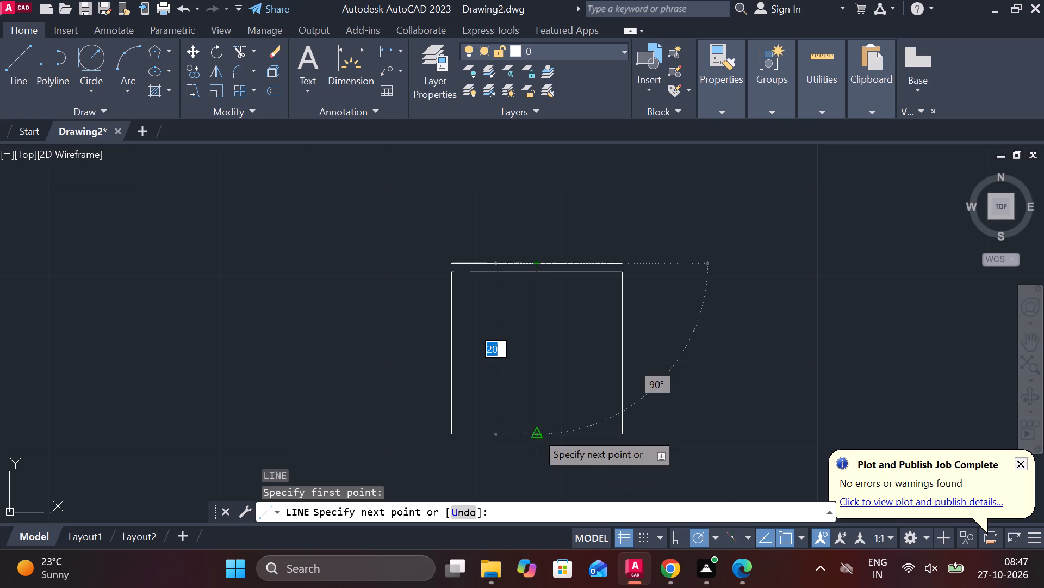
pyautogui.click(536, 432)
pyautogui.press('Escape')
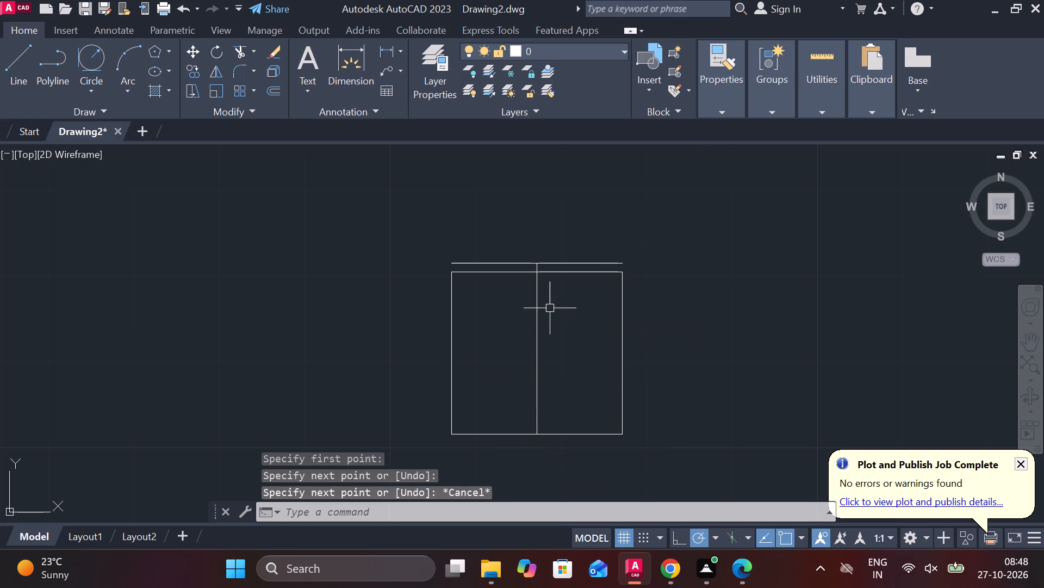
# Offset the vertical centre line 3.5 units to each side.
pyautogui.click(538, 395)
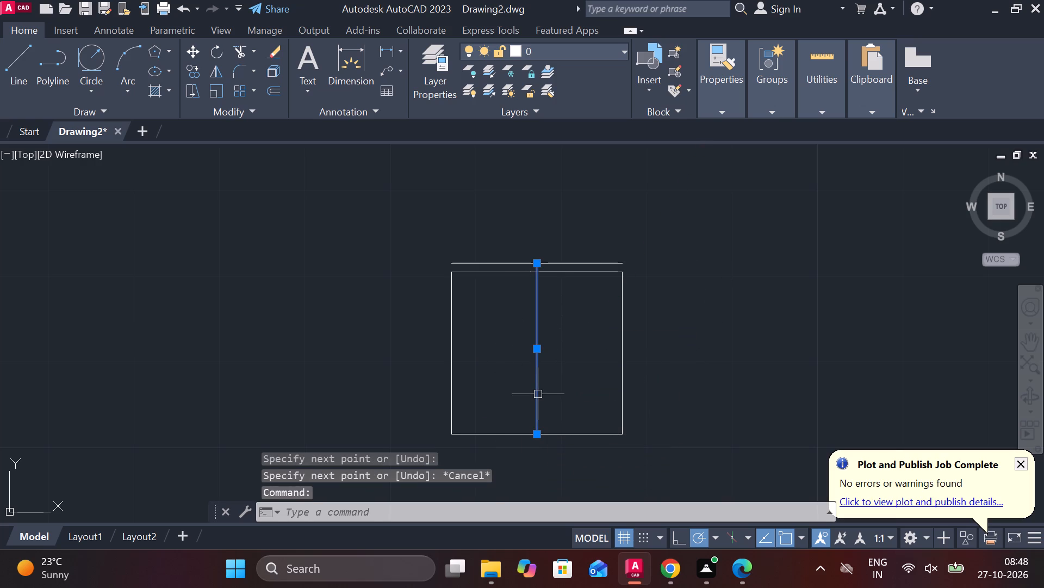
pyautogui.press('o')
pyautogui.press('Return')
pyautogui.press('Return')
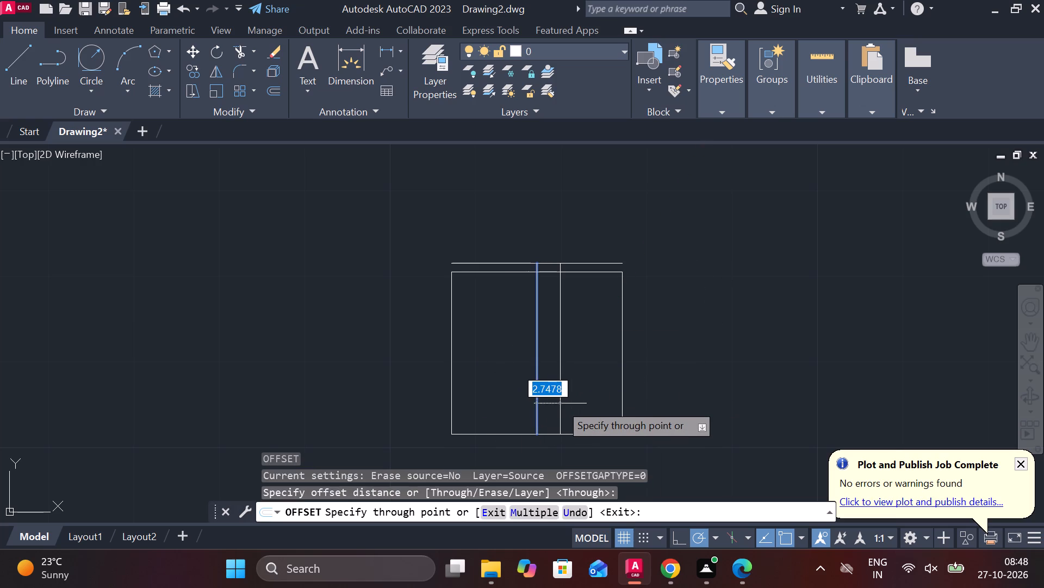
pyautogui.write('3.5')
pyautogui.press('Return')
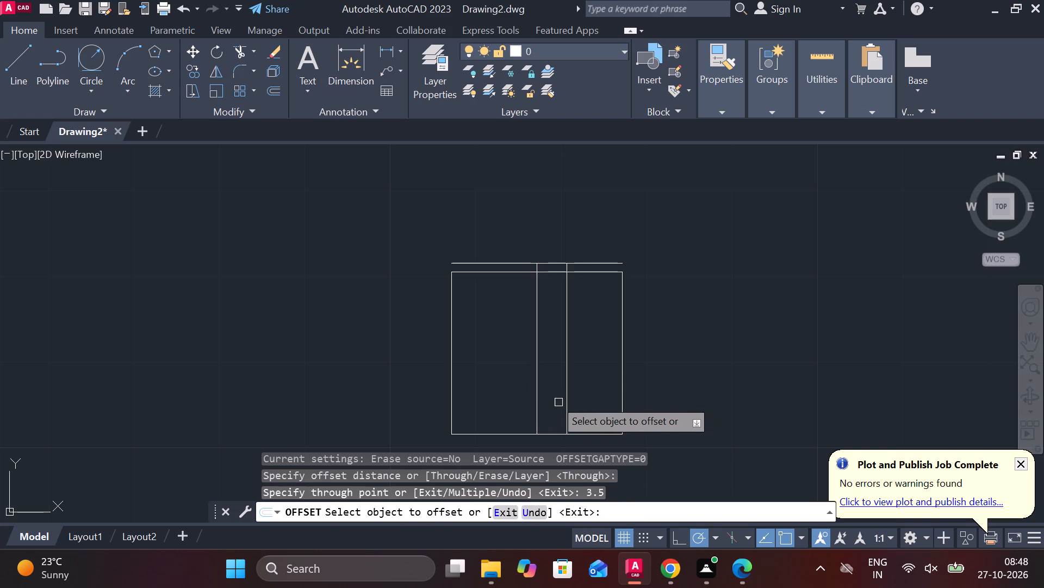
pyautogui.click(536, 378)
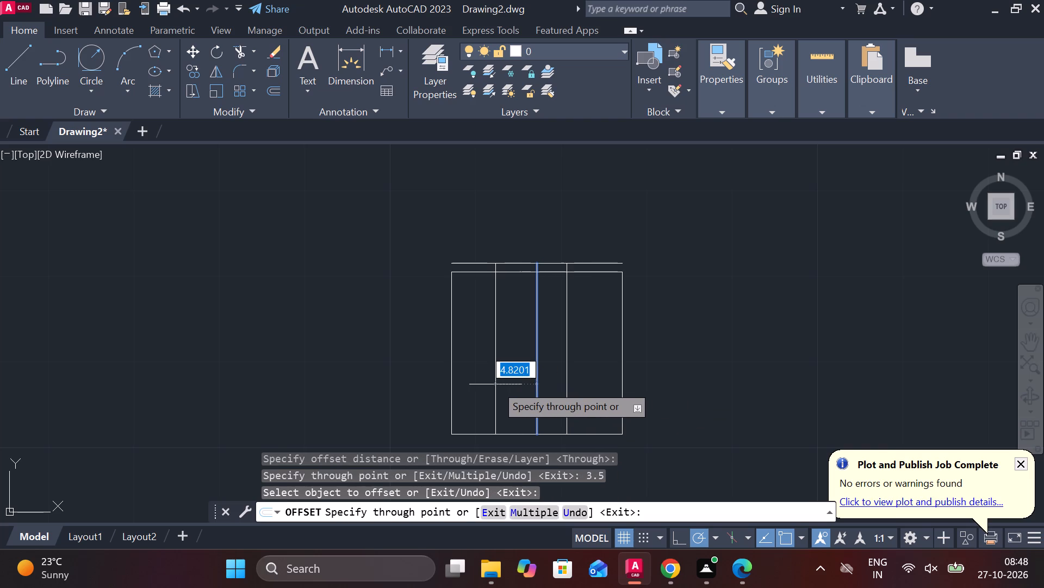
pyautogui.write('3.6')
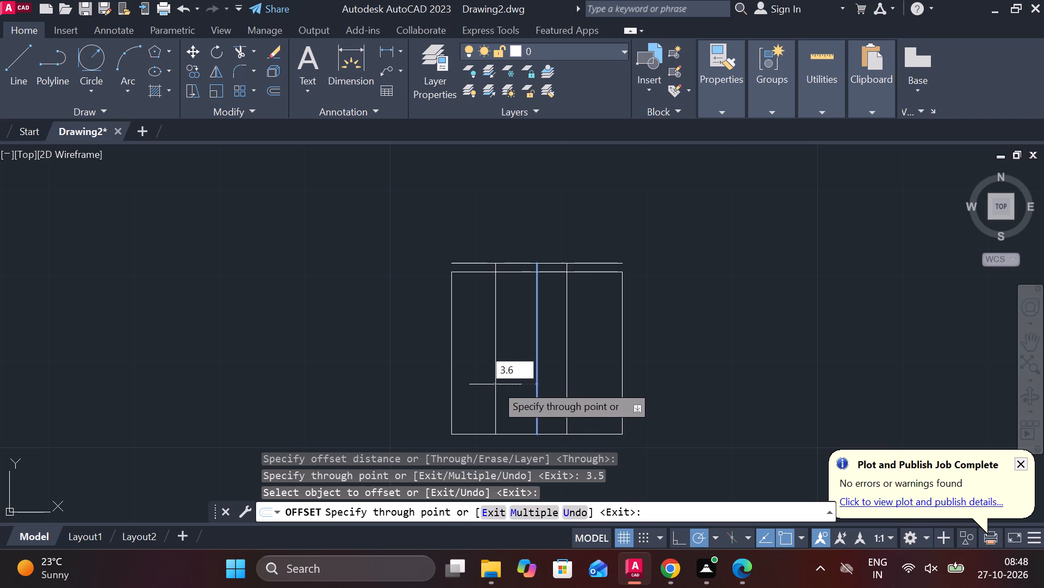
pyautogui.press('BackSpace')
pyautogui.press('5')
pyautogui.press('Return')
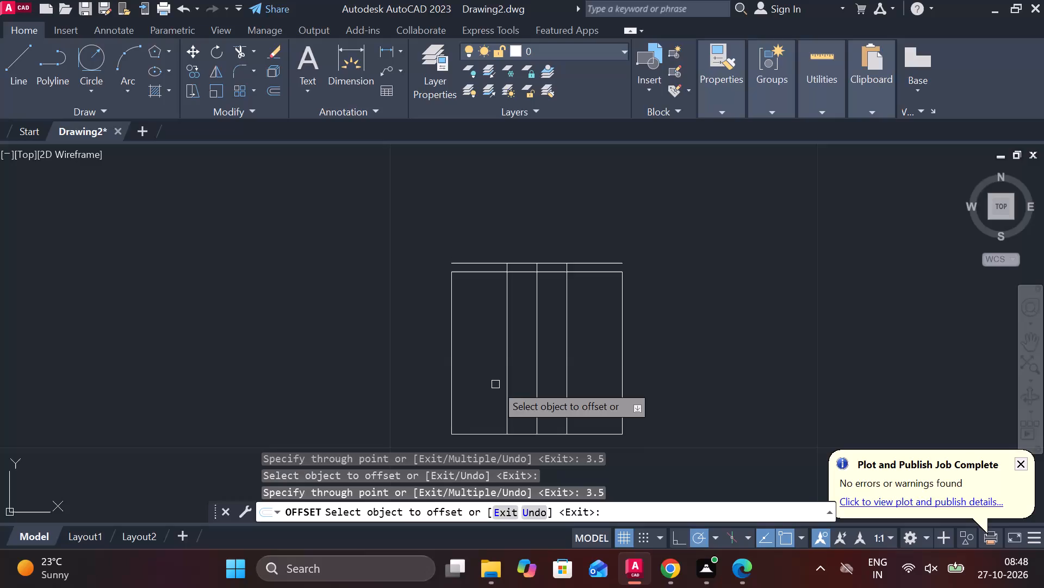
# Offset the square's bottom edge 9 units upward.
pyautogui.click(485, 437)
pyautogui.press('9')
pyautogui.press('Return')
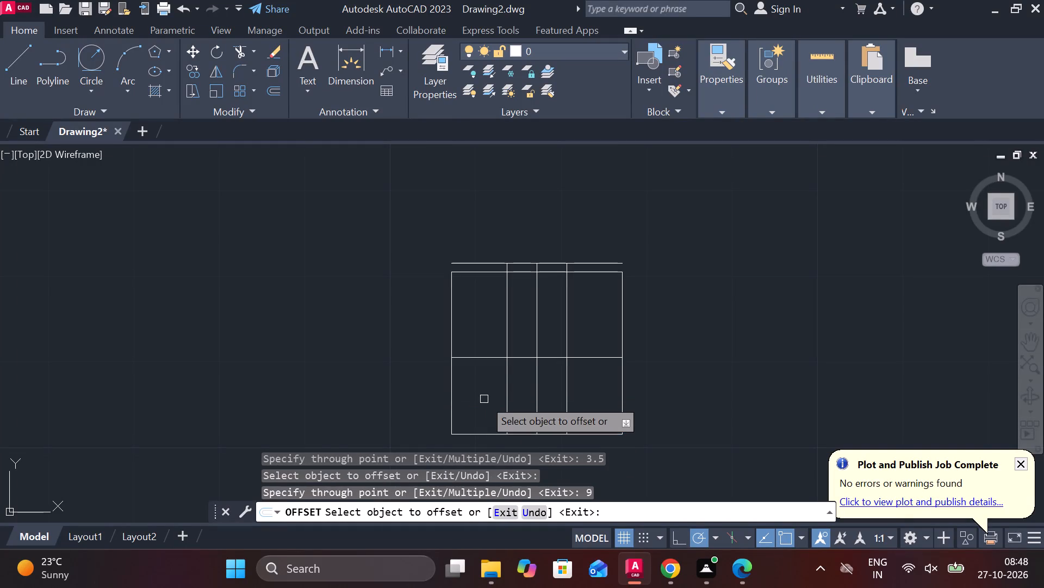
pyautogui.press('Escape')
# Draw two sloping lines from the lower ends of the offset verticals to the outer ends of the middle horizontal line.
pyautogui.press('l')
pyautogui.press('Return')
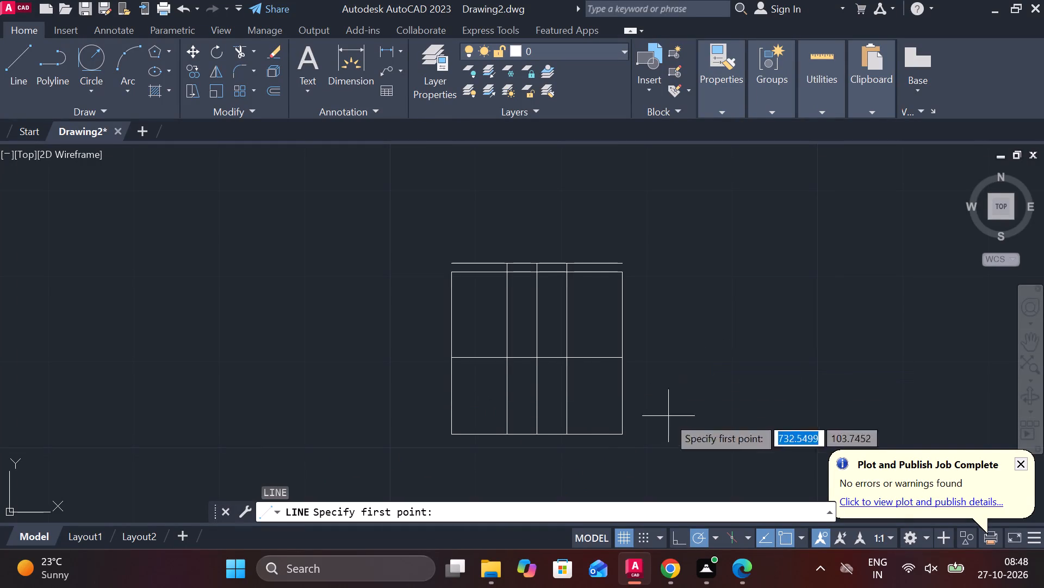
pyautogui.click(502, 431)
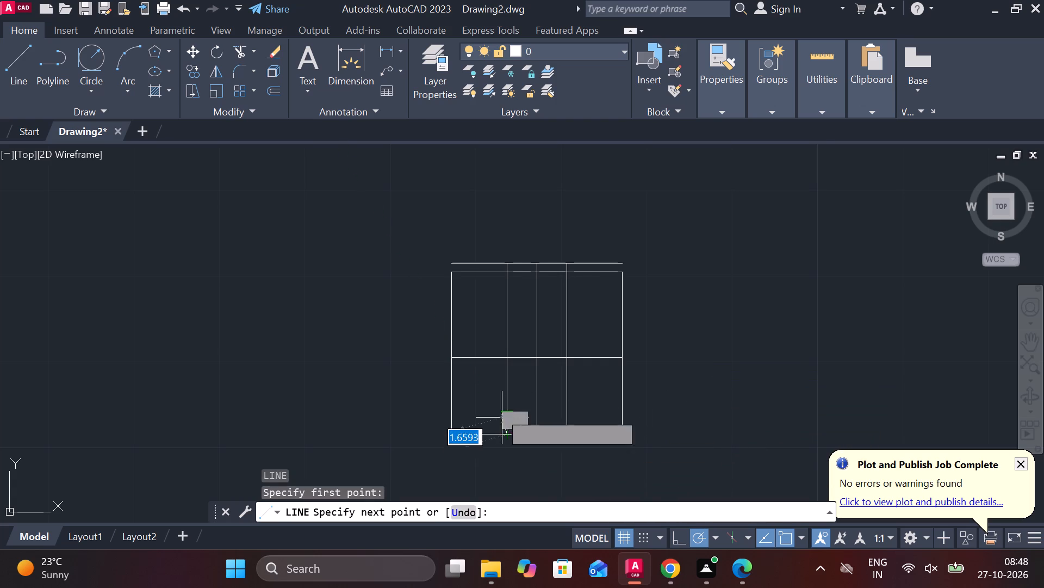
pyautogui.click(452, 362)
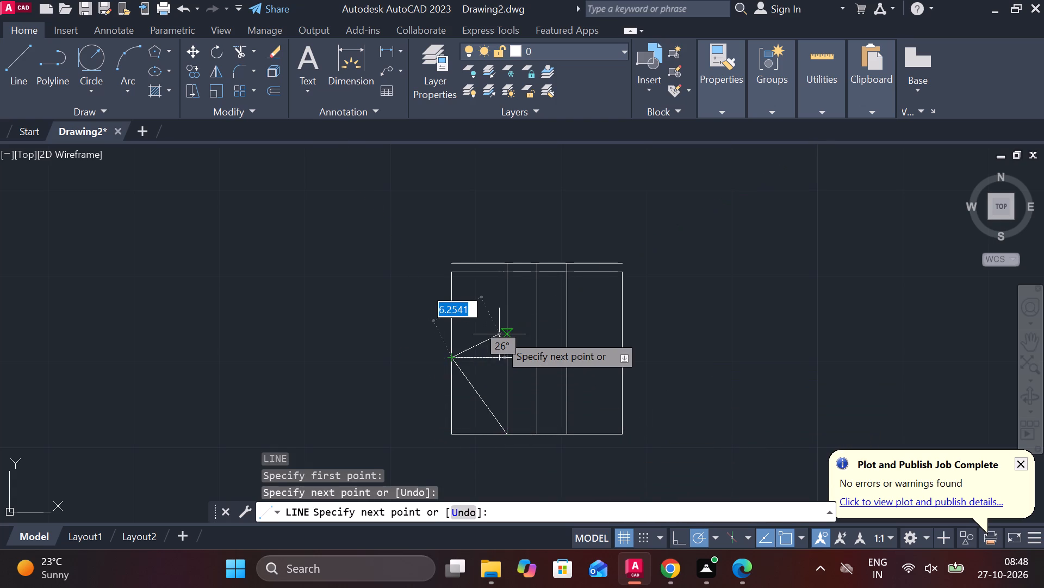
pyautogui.press('Escape')
pyautogui.press('space')
pyautogui.click(562, 433)
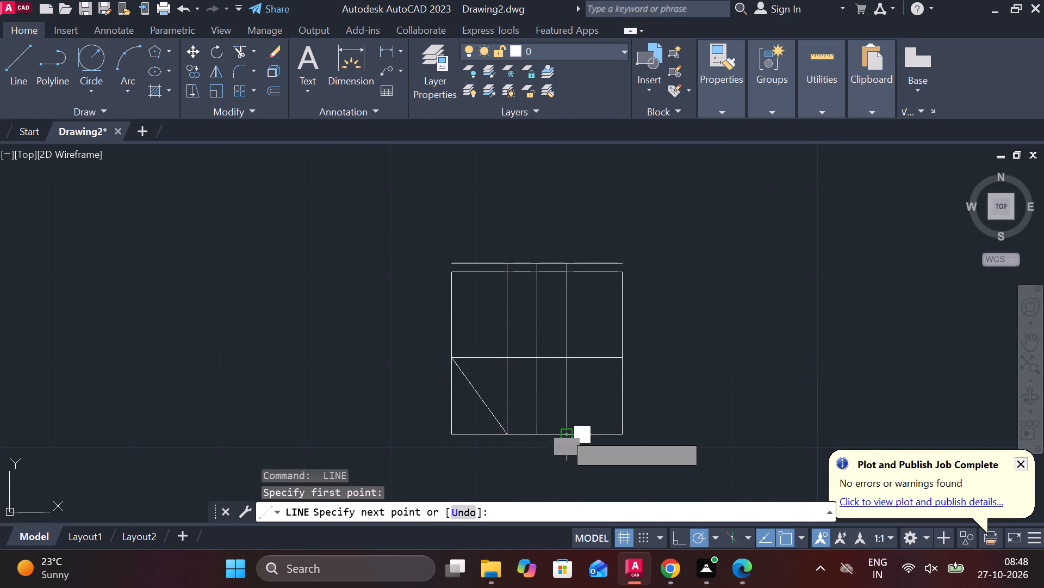
pyautogui.click(617, 360)
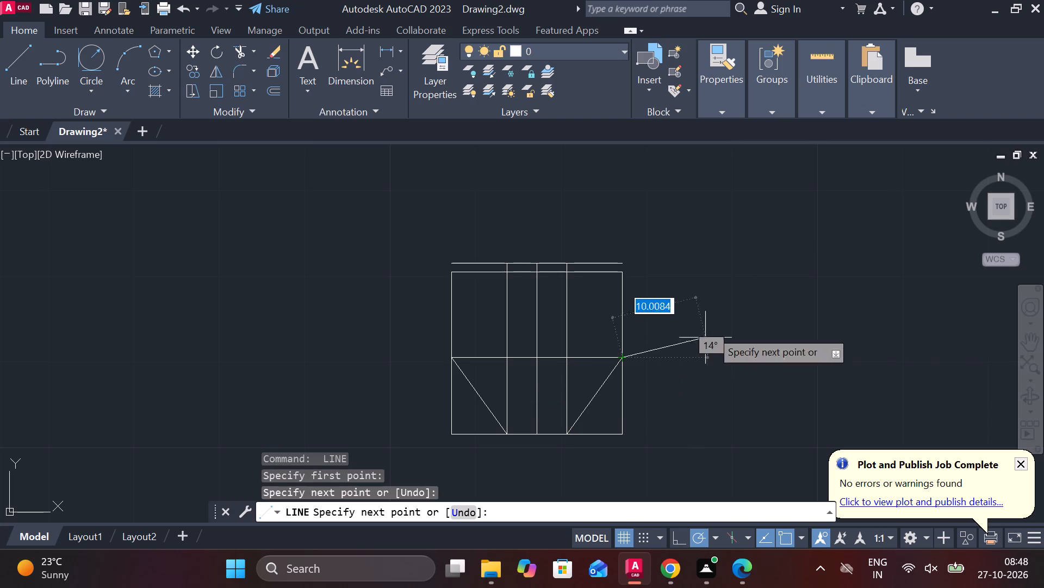
pyautogui.press('Escape')
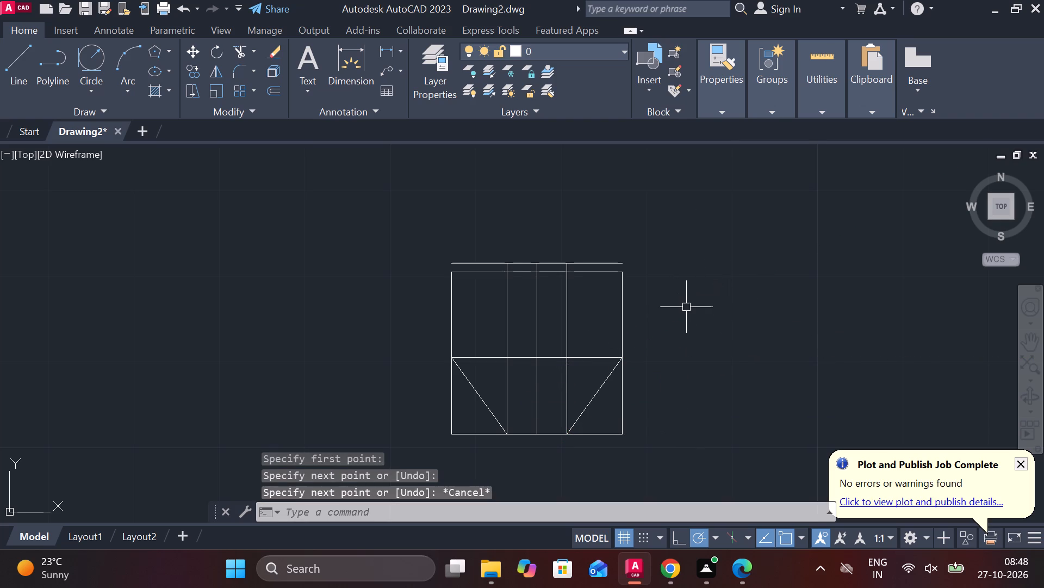
# Trim the two outer offset verticals above the middle horizontal line, including their short stubs up to the top line.
pyautogui.write('TR')
pyautogui.press('space')
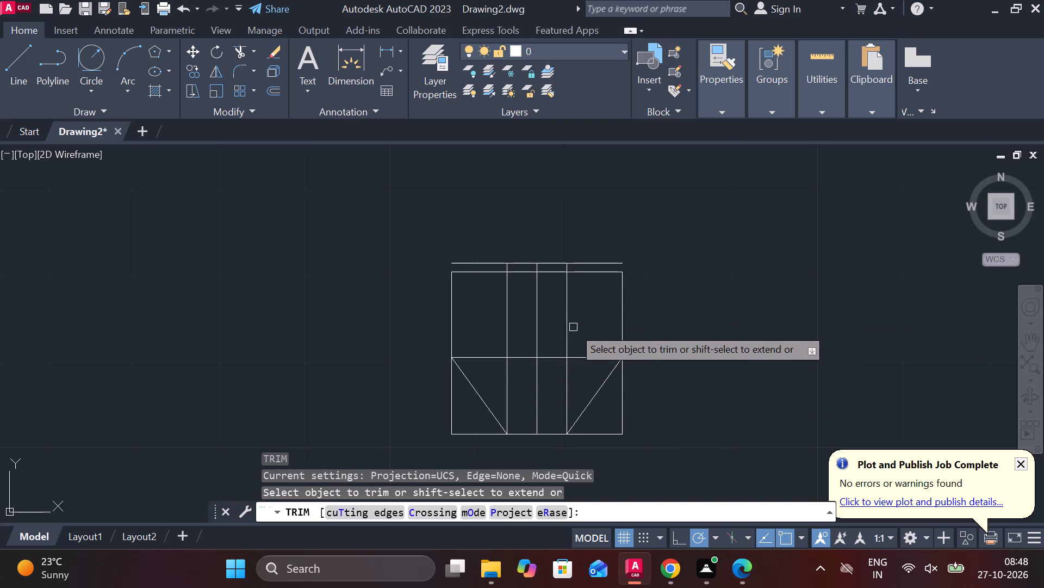
pyautogui.click(573, 327)
pyautogui.click(562, 305)
pyautogui.click(502, 324)
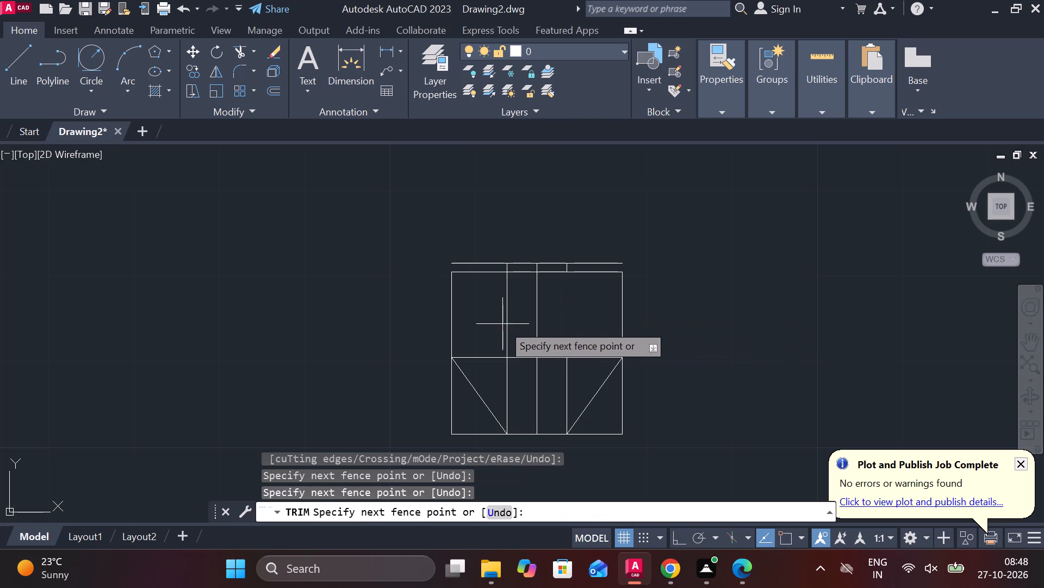
pyautogui.click(507, 324)
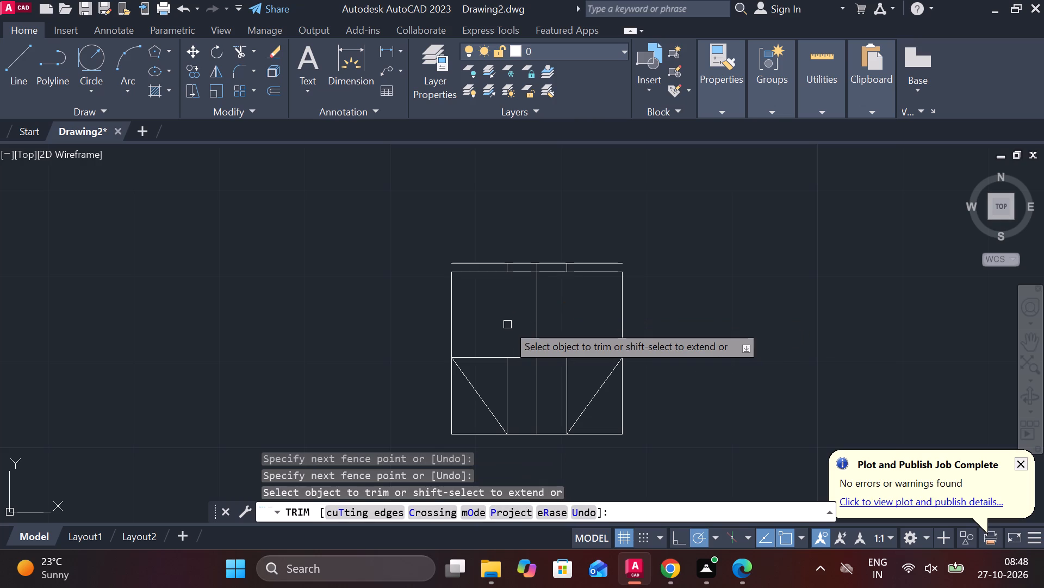
pyautogui.scroll(2, 557, 308)
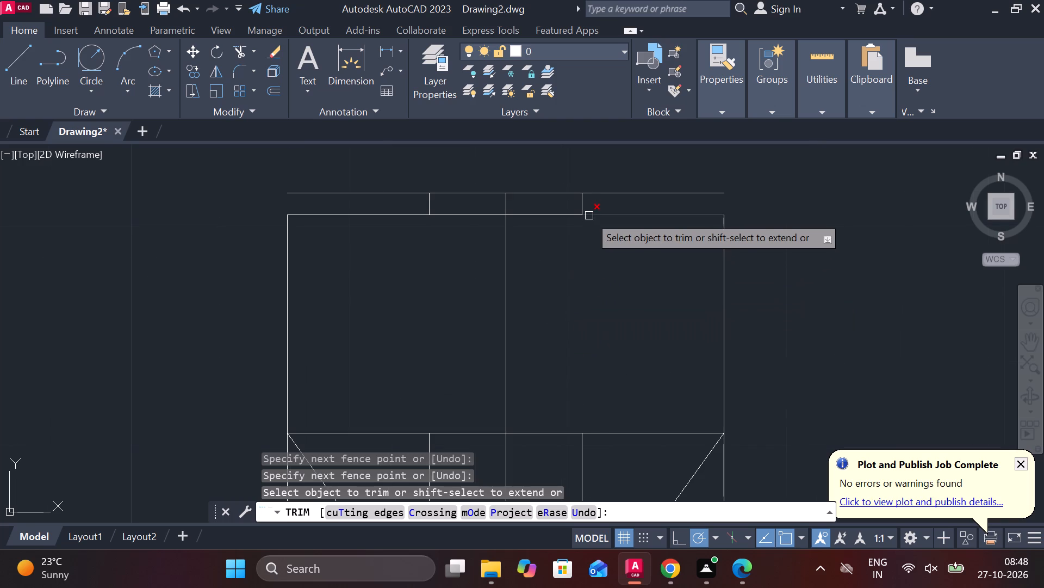
pyautogui.click(583, 208)
pyautogui.click(426, 203)
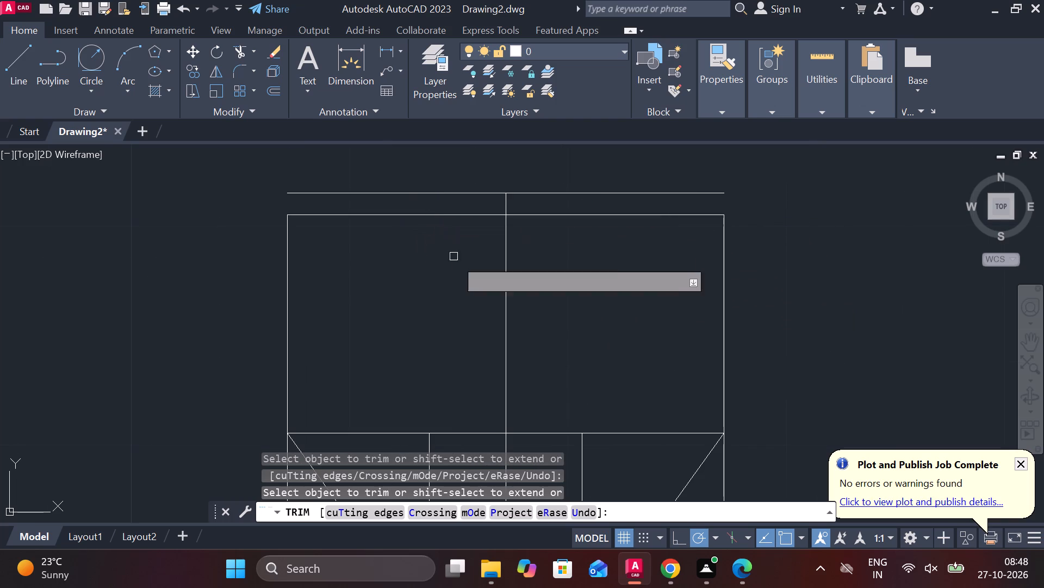
# Trim the remaining offset verticals and the square's lower corners outside the sloping lines, leaving a tapered lower outline.
pyautogui.scroll(-2, 462, 275)
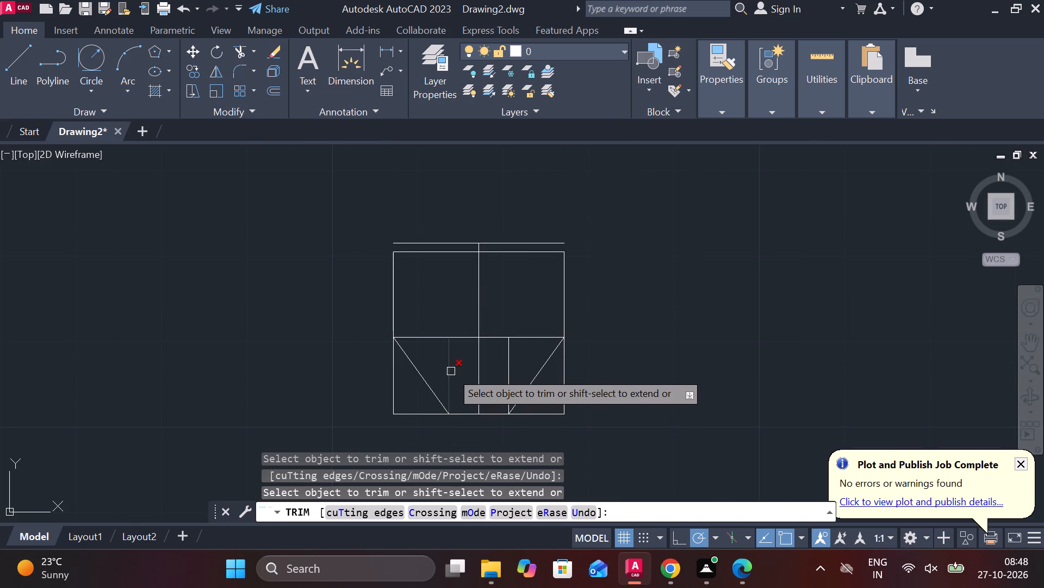
pyautogui.click(451, 371)
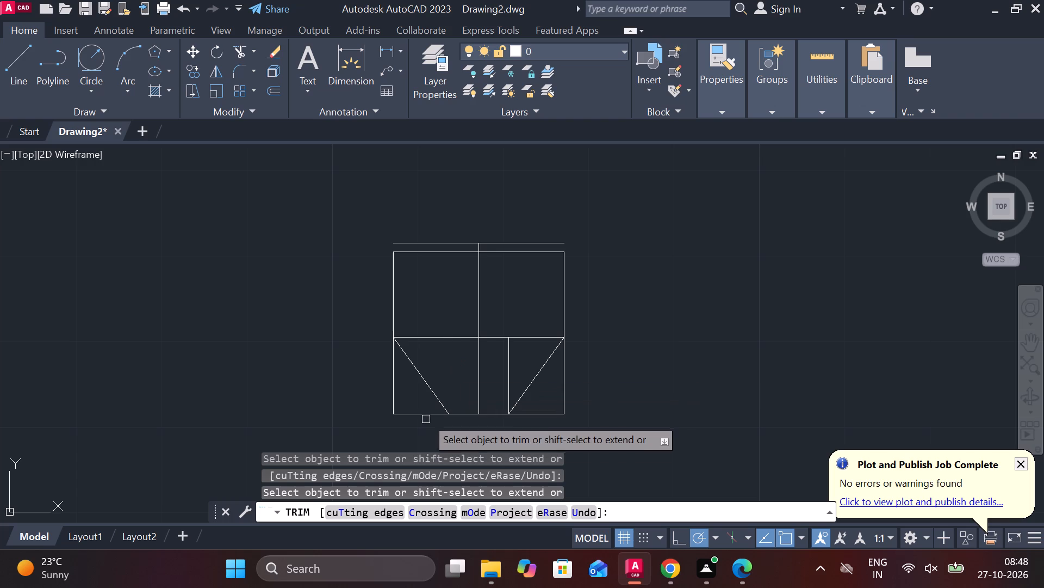
pyautogui.click(426, 416)
pyautogui.click(391, 400)
pyautogui.click(529, 418)
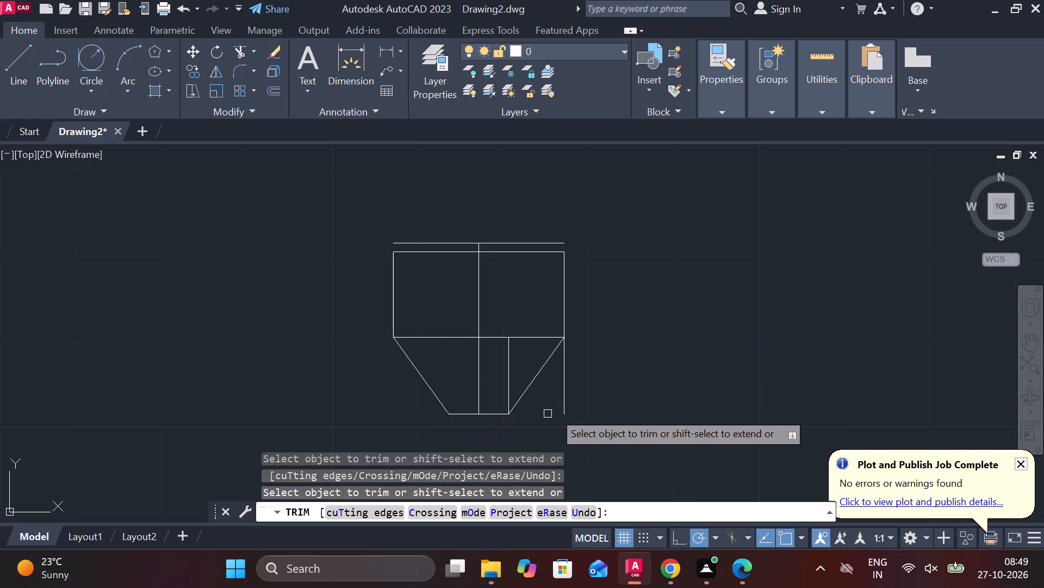
pyautogui.click(567, 403)
pyautogui.click(510, 360)
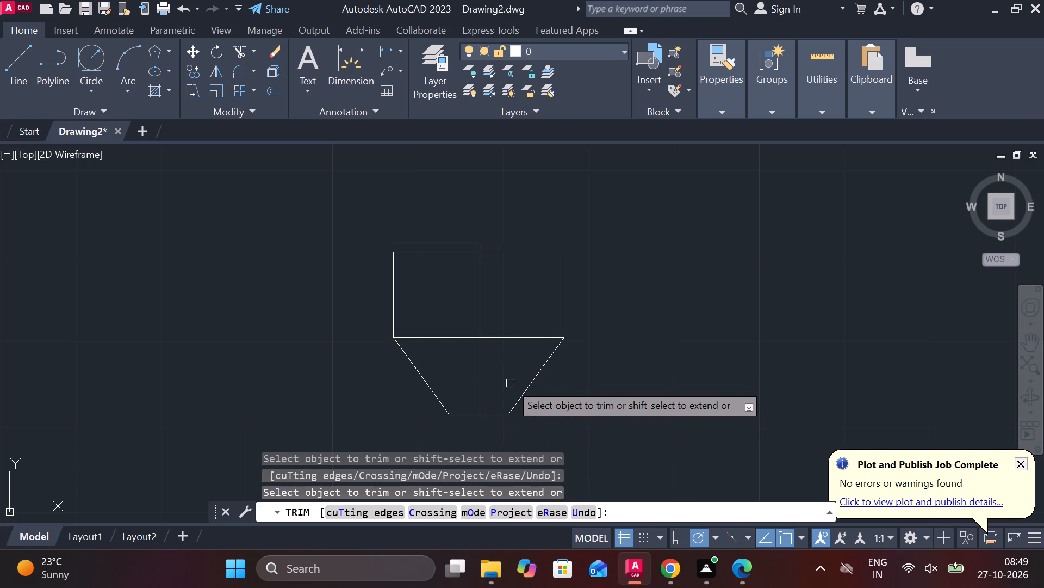
pyautogui.press('Escape')
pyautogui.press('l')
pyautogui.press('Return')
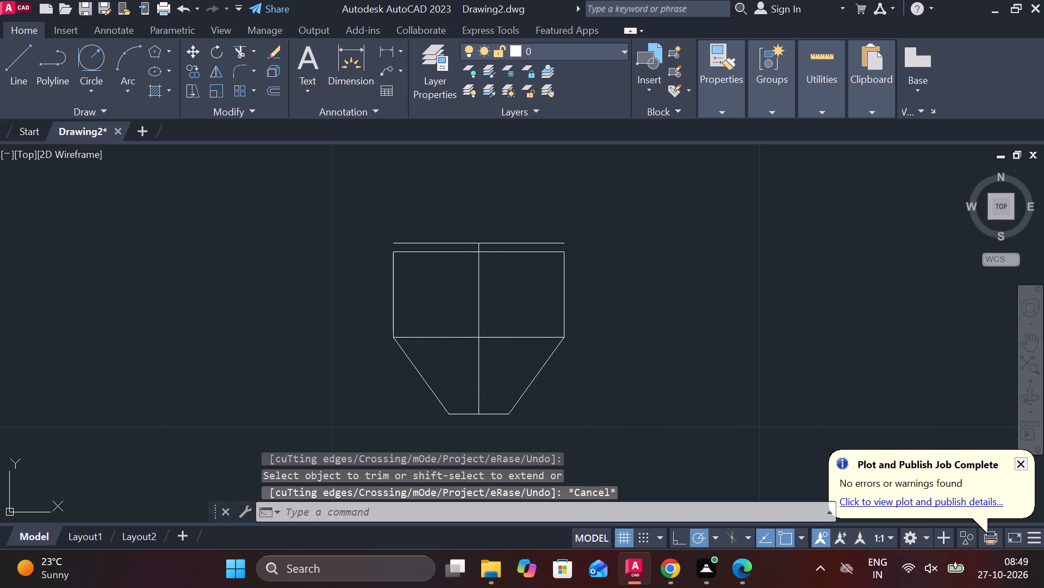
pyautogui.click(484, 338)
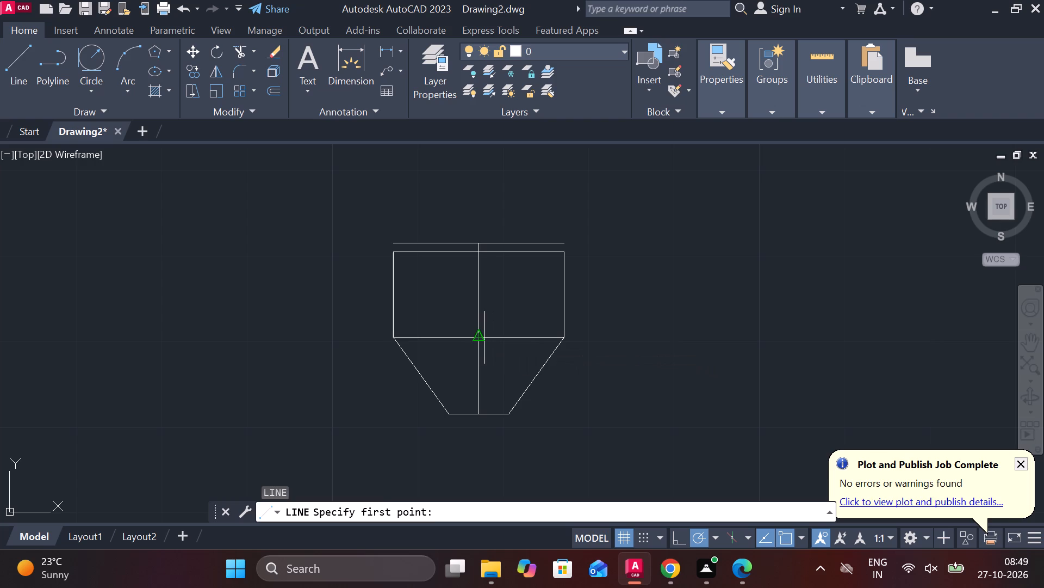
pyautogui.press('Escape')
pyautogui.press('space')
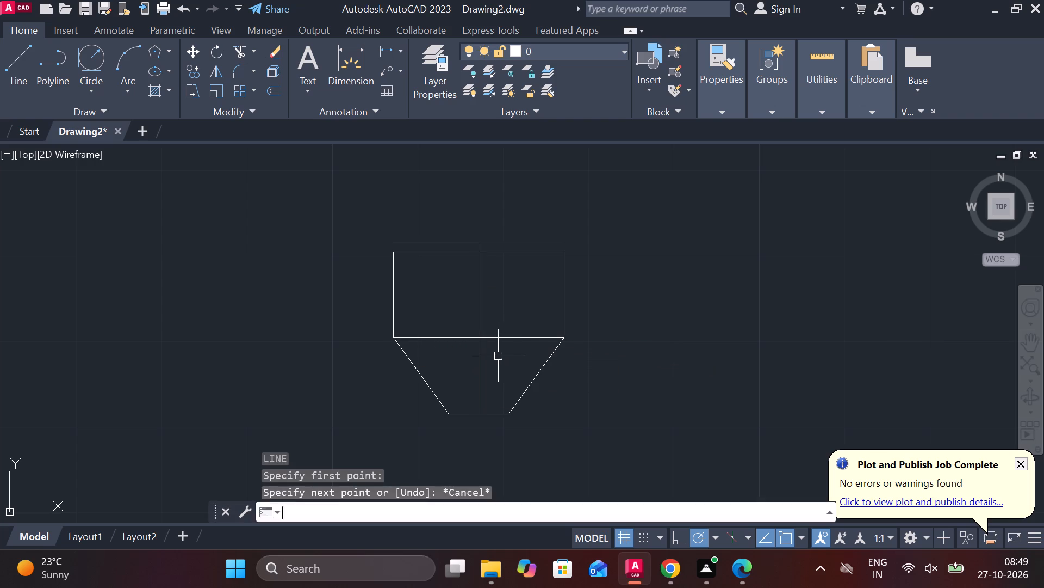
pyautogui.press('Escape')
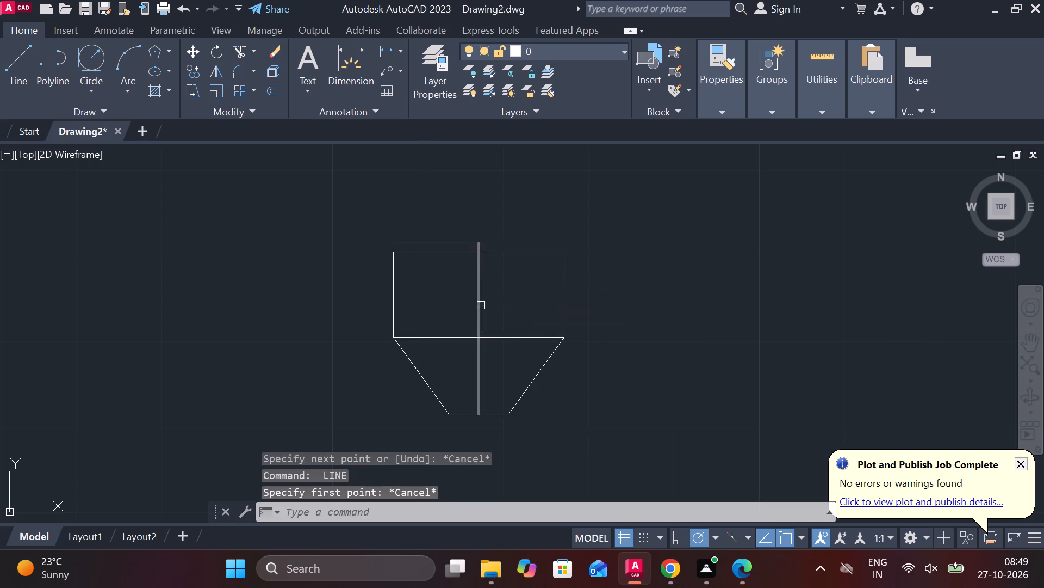
# Offset the vertical centre line 1.5 units to the right, and offset that new line 3 units back to the left.
pyautogui.click(478, 305)
pyautogui.press('o')
pyautogui.press('Return')
pyautogui.press('Return')
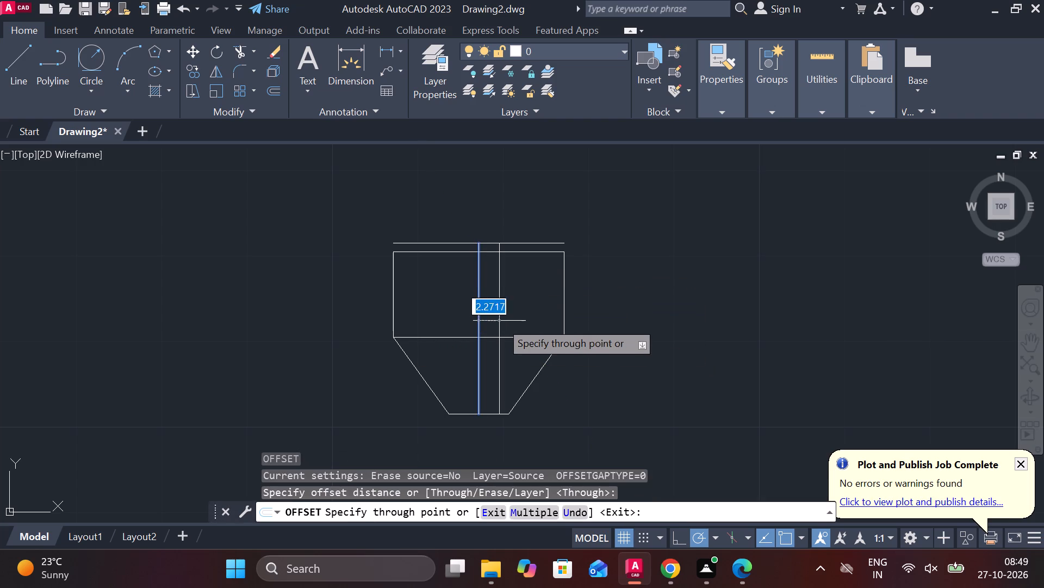
pyautogui.write('1.5')
pyautogui.press('Return')
pyautogui.click(495, 305)
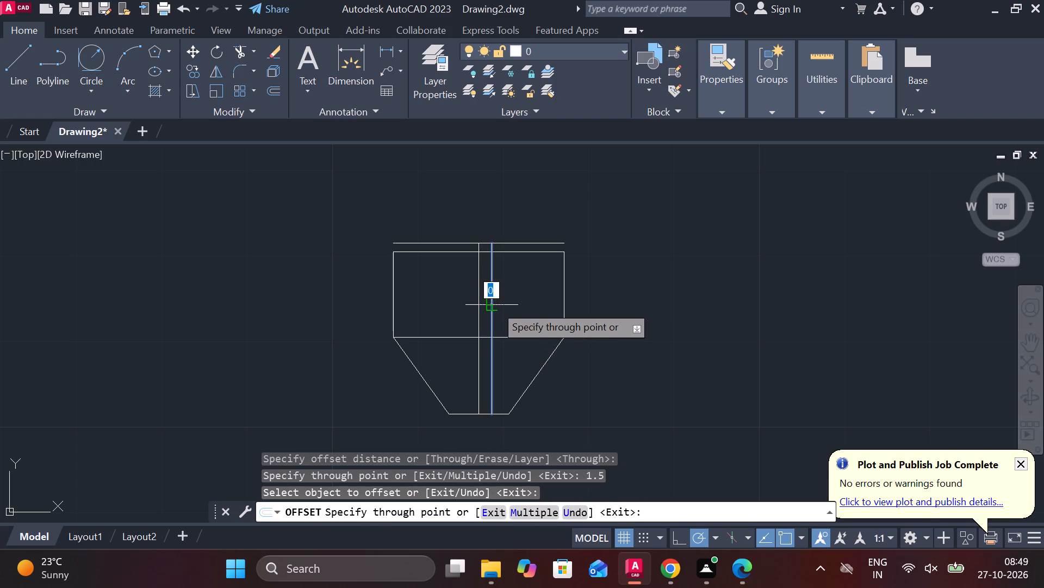
pyautogui.press('3')
pyautogui.press('Return')
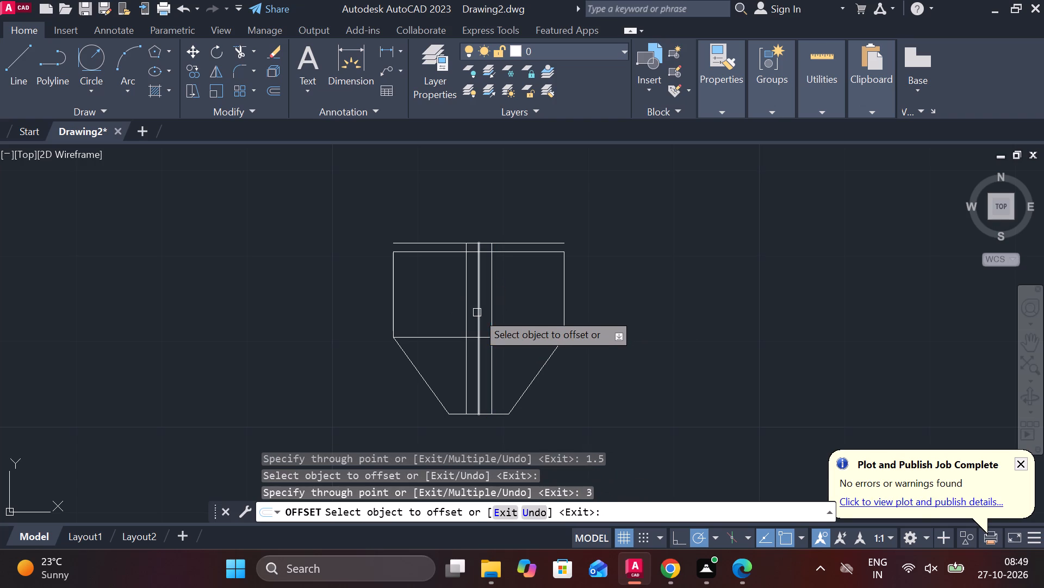
pyautogui.press('Escape')
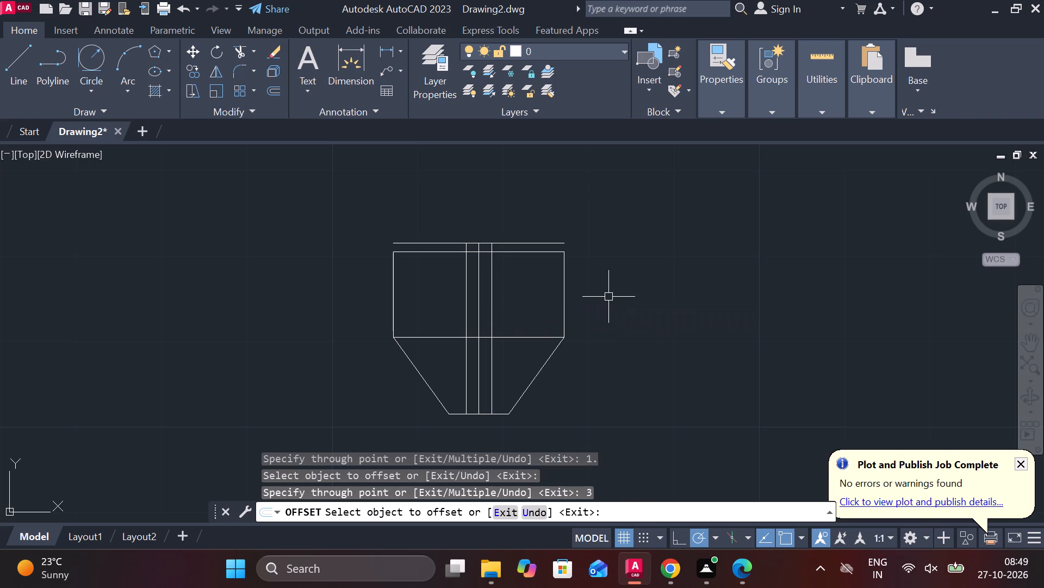
# Trim away the whole middle horizontal line, both outside and between the narrow offset verticals.
pyautogui.write('TR')
pyautogui.press('space')
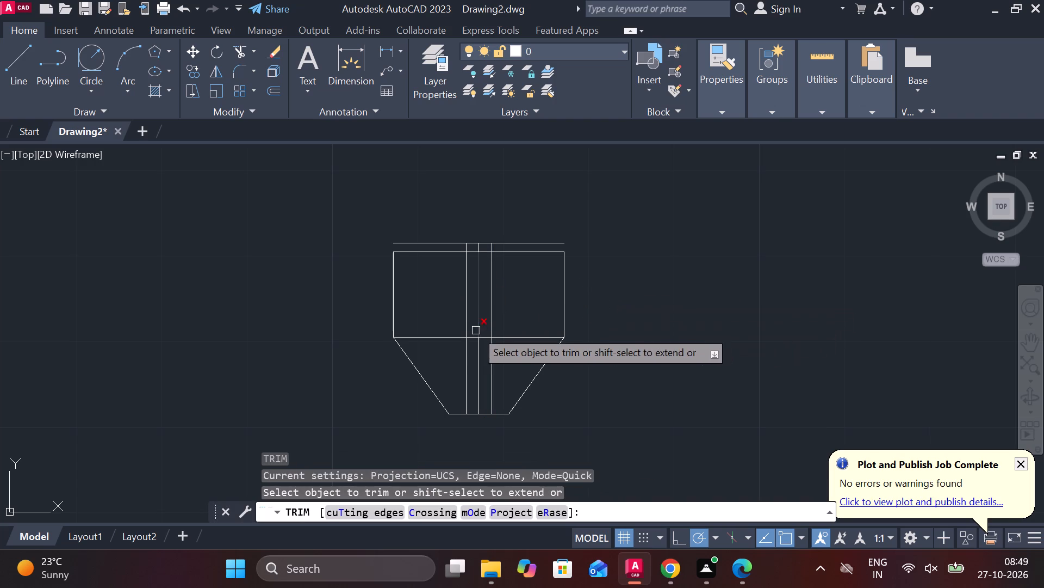
pyautogui.click(449, 334)
pyautogui.click(533, 335)
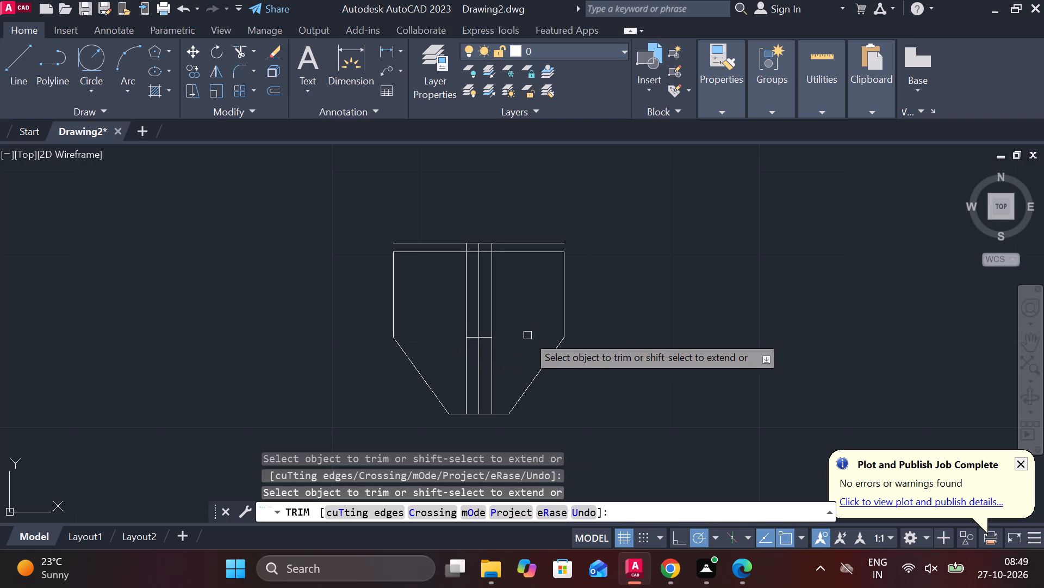
pyautogui.scroll(2, 478, 335)
pyautogui.click(470, 344)
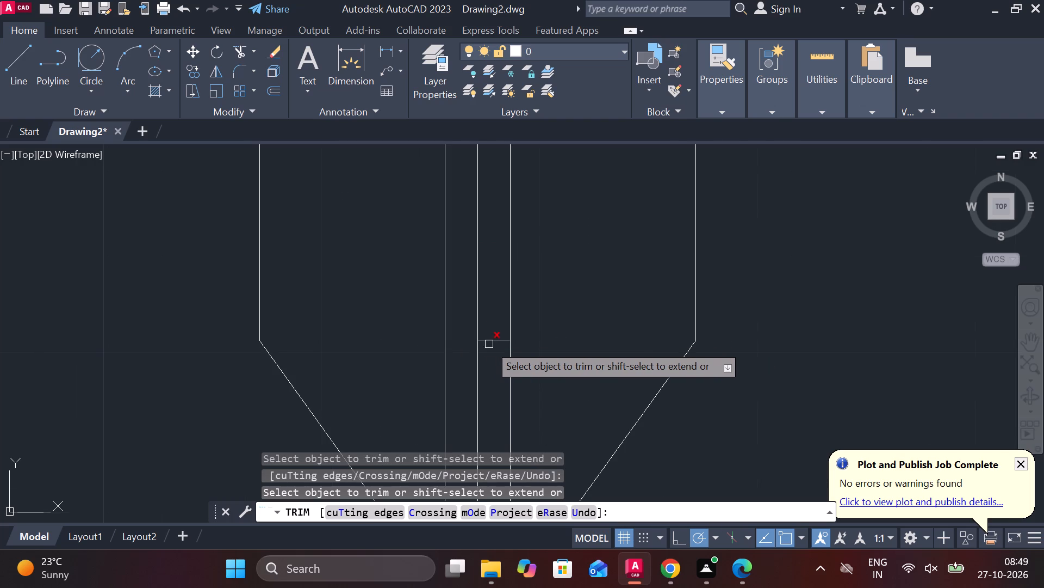
pyautogui.click(489, 344)
# Trim the stubs of the two narrow offset verticals between the outline's upper edge and the separate top line.
pyautogui.scroll(-2, 501, 342)
pyautogui.moveTo(512, 337); pyautogui.dragTo(515, 376, button='middle')
pyautogui.scroll(2, 497, 276)
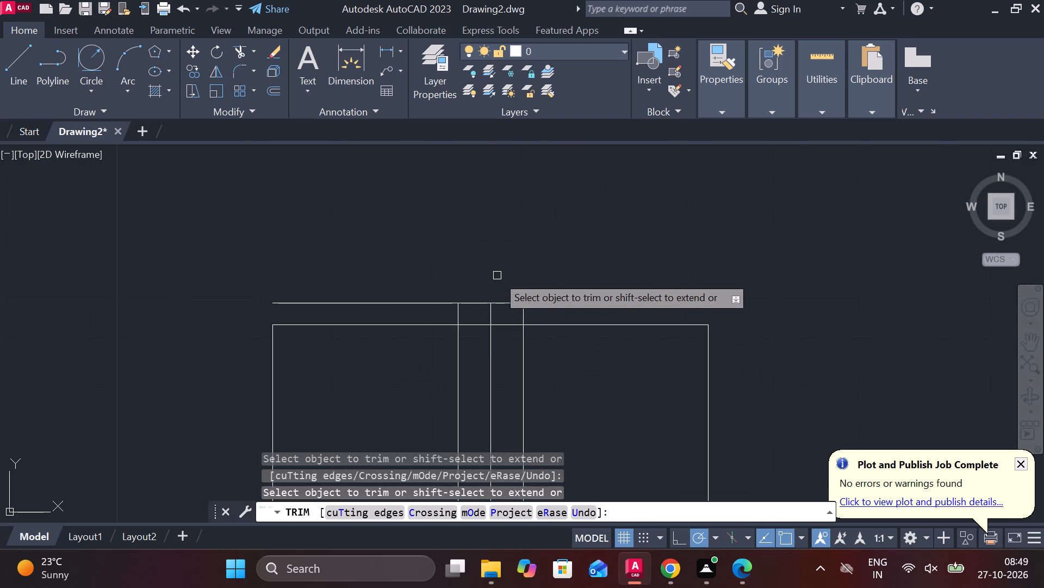
pyautogui.scroll(2, 512, 281)
pyautogui.click(538, 363)
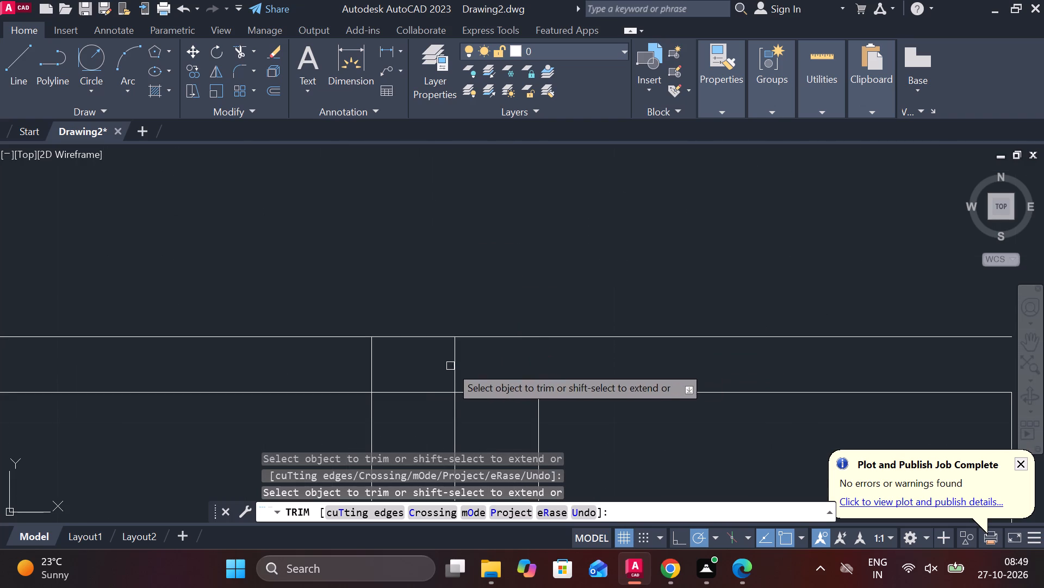
pyautogui.click(370, 363)
pyautogui.scroll(-3, 381, 359)
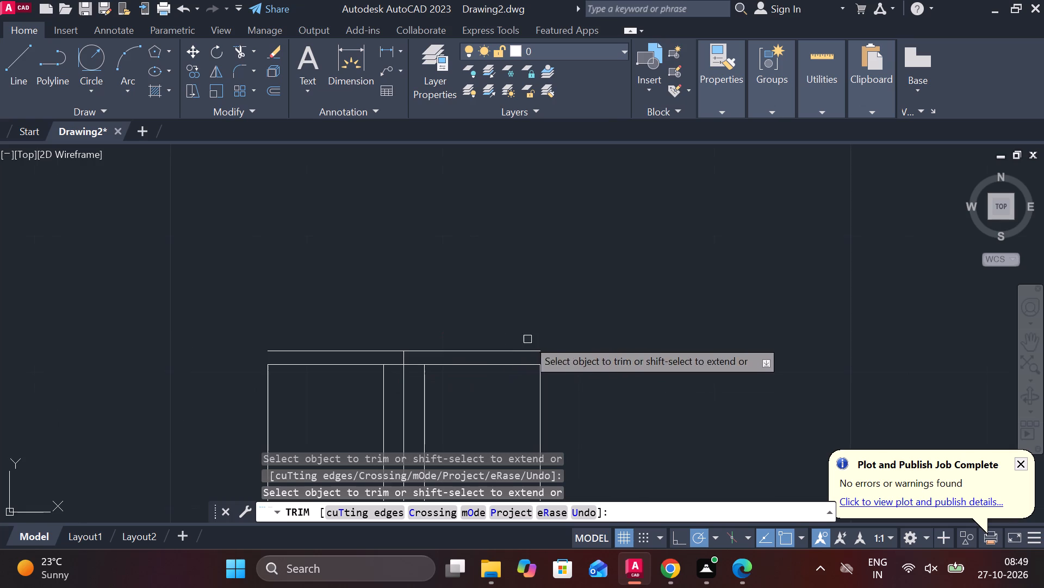
pyautogui.moveTo(550, 347); pyautogui.dragTo(553, 228, button='middle')
pyautogui.scroll(-1, 616, 311)
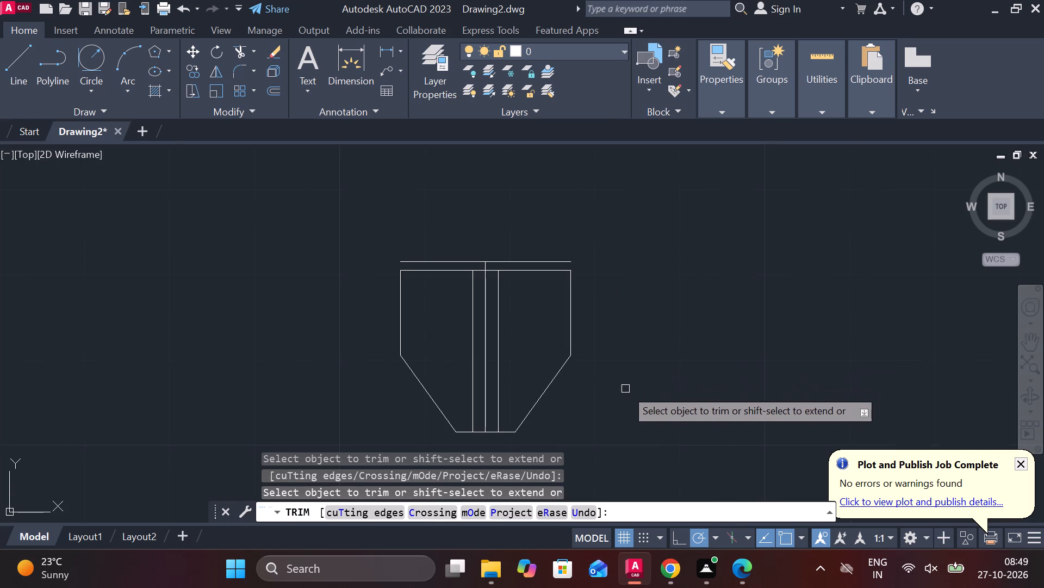
pyautogui.press('Escape')
# Erase the original vertical centre line between the two narrow offset verticals.
pyautogui.click(483, 395)
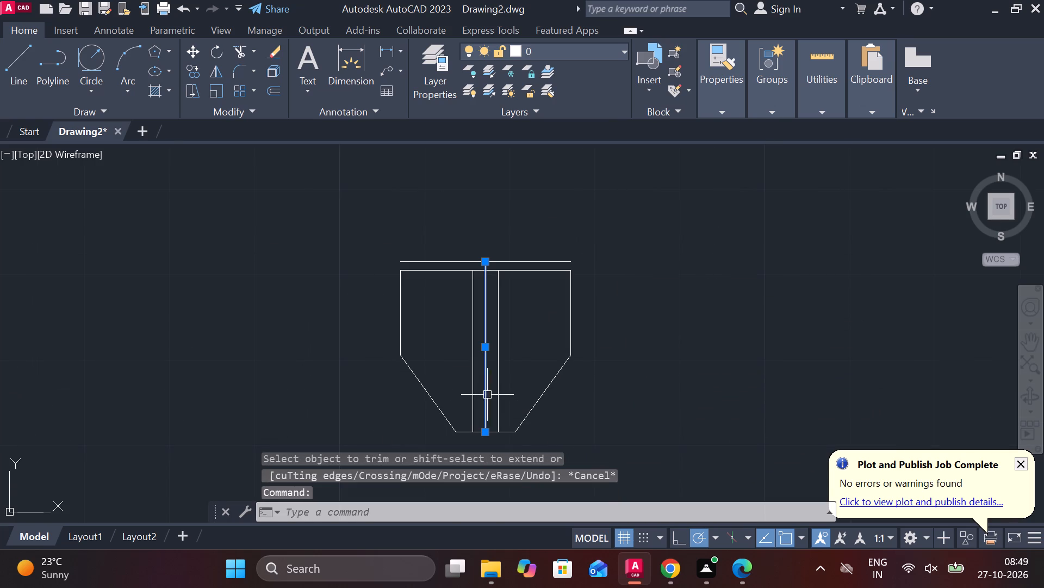
pyautogui.write('E')
pyautogui.press('space')
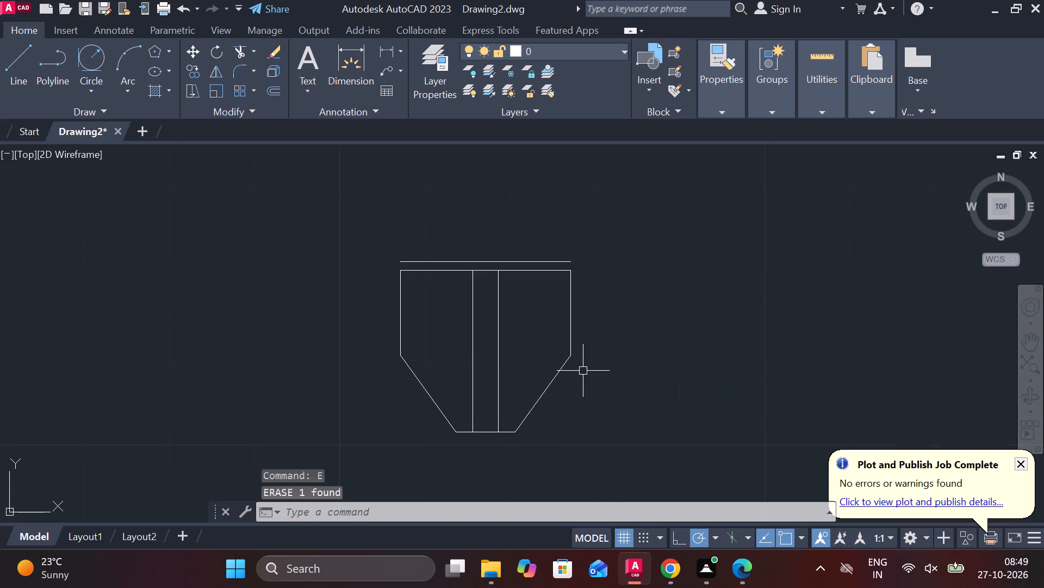
pyautogui.press('Escape')
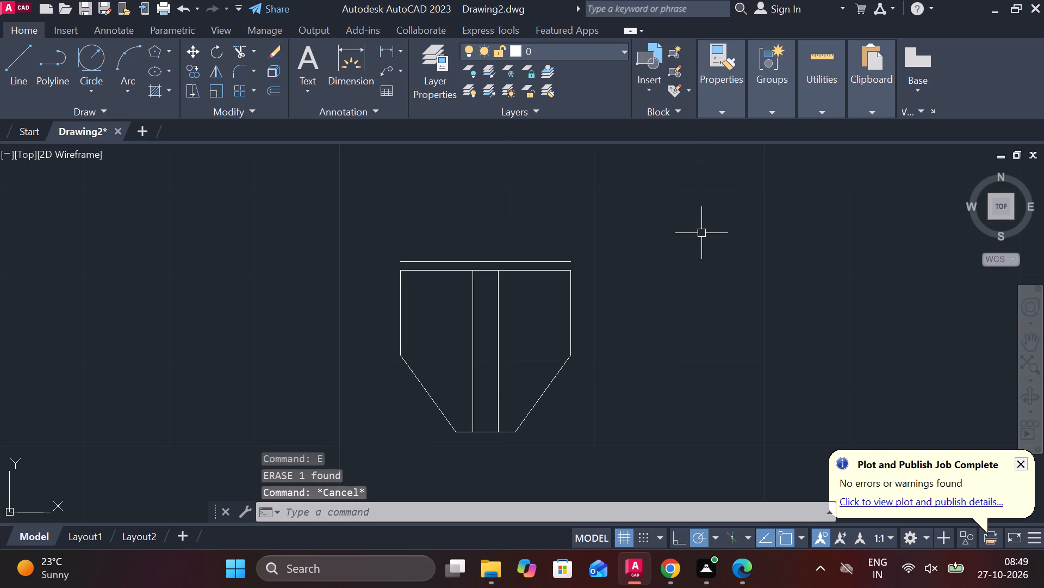
# Add a Centerline between the outline's two outer vertical edges.
pyautogui.write('CE')
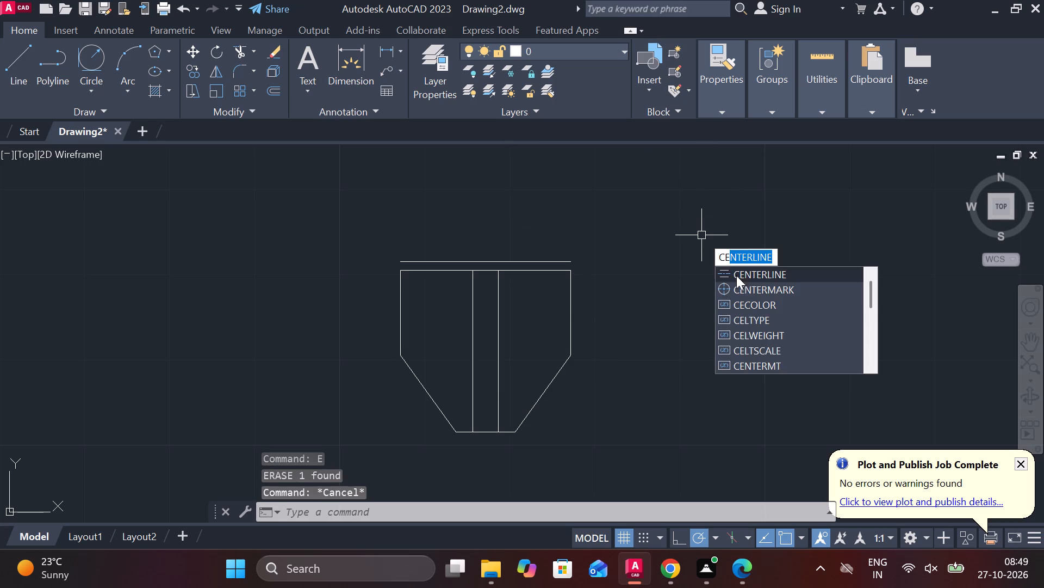
pyautogui.click(738, 278)
pyautogui.click(574, 307)
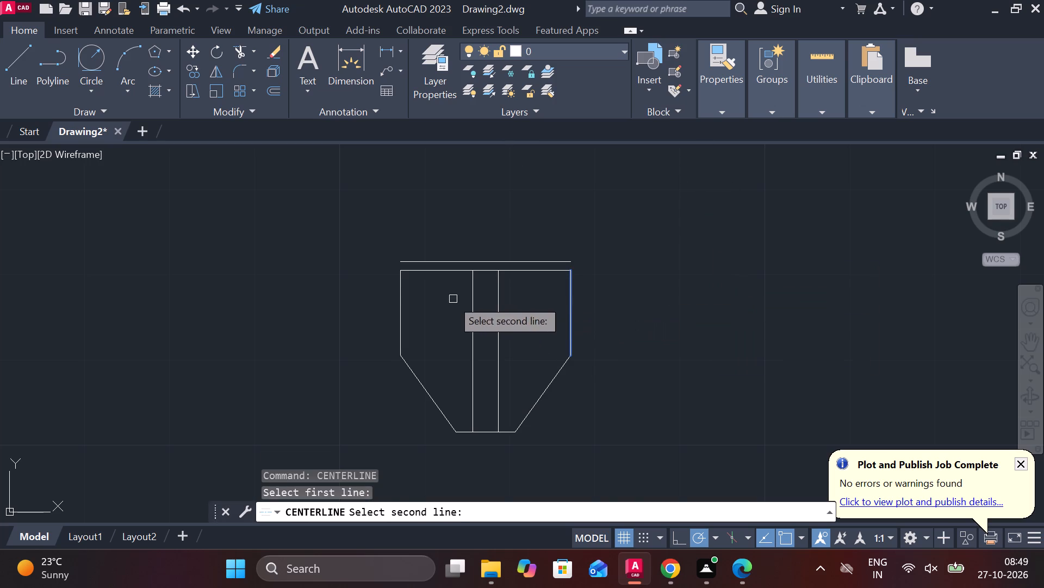